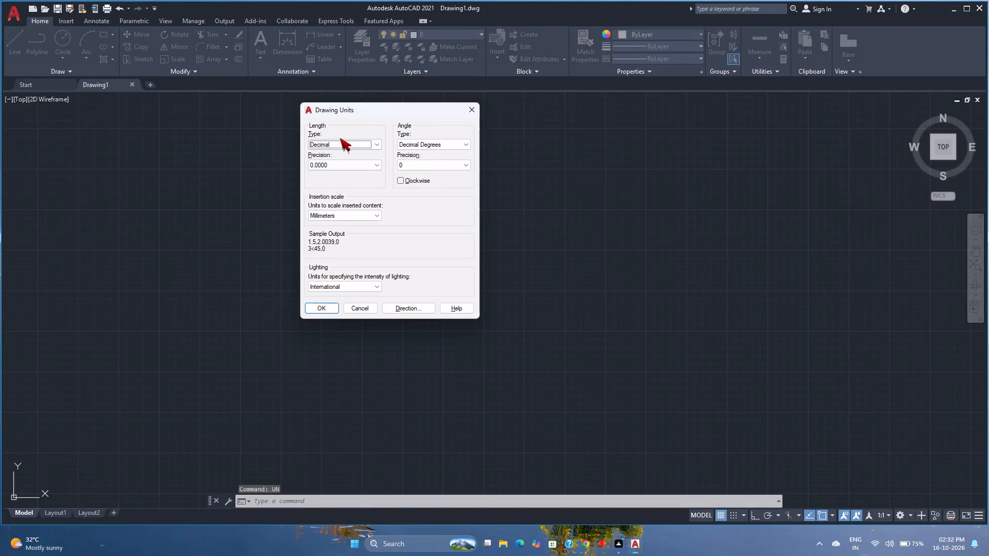
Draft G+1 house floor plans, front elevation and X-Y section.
Configure the drawing units to Engineering length type with 0'-0.0" precision.
click(343, 142)
double_click(350, 167)
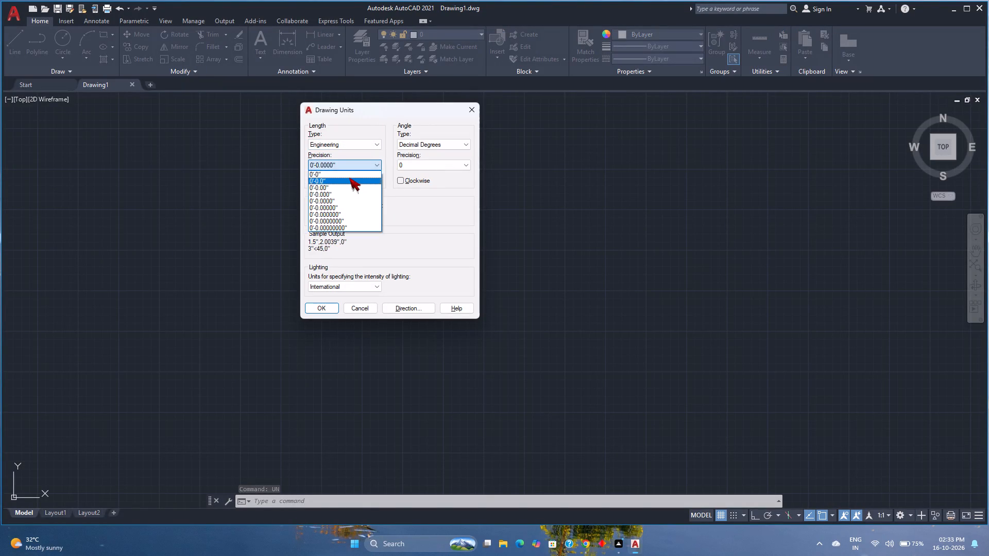
click(349, 178)
click(343, 216)
click(341, 232)
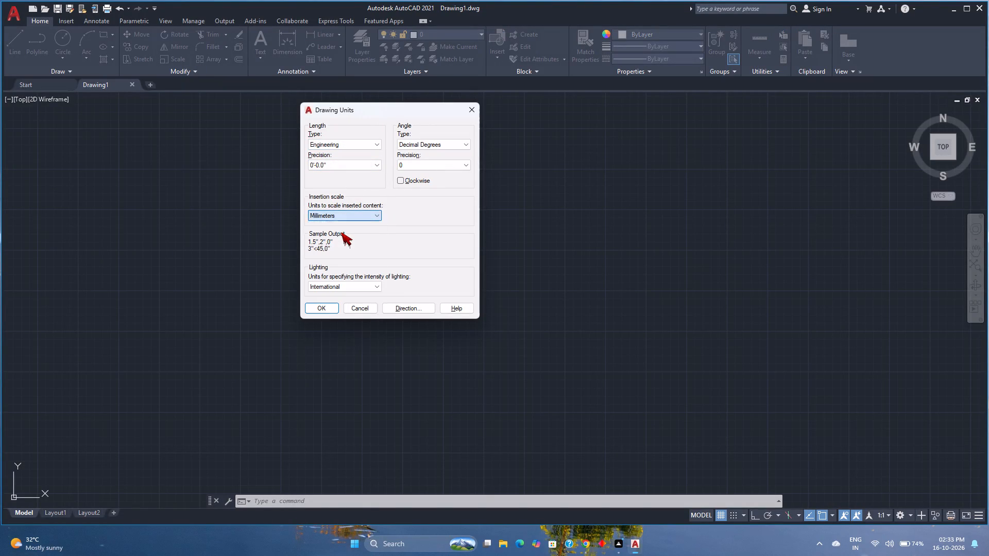
click(320, 311)
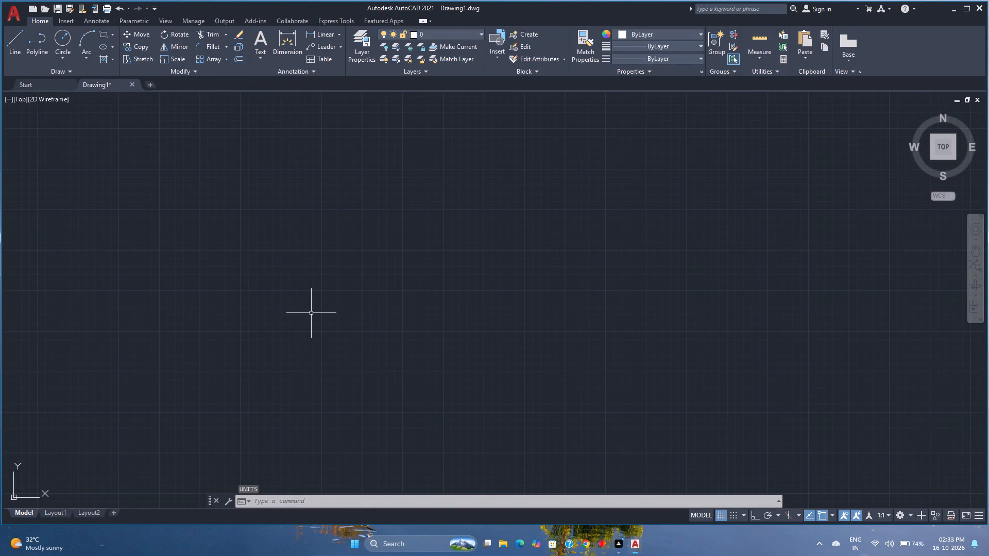
Set the model space limits from lower-left corner 0,0 to upper-right corner 70',70'.
text(lim)
key(Return)
key(0)
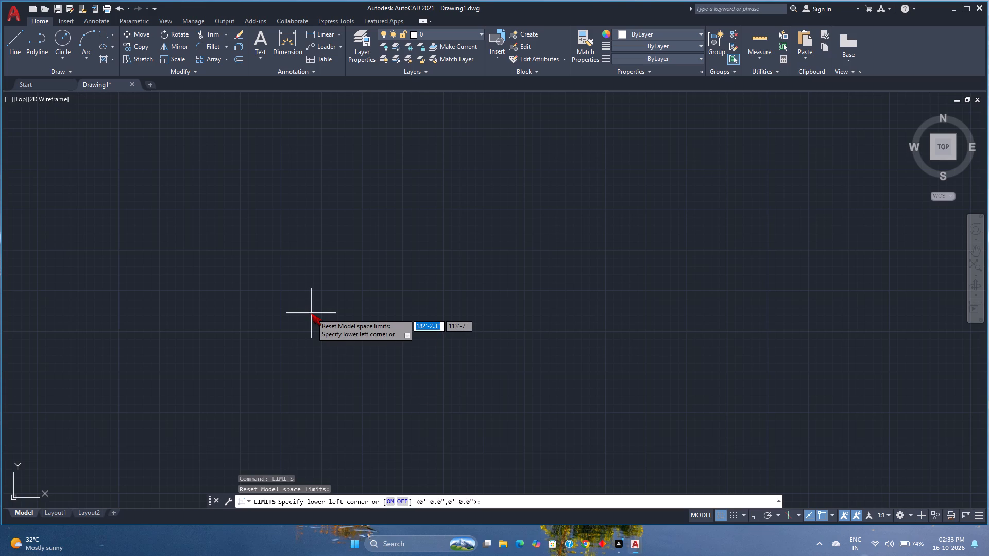
text(,0)
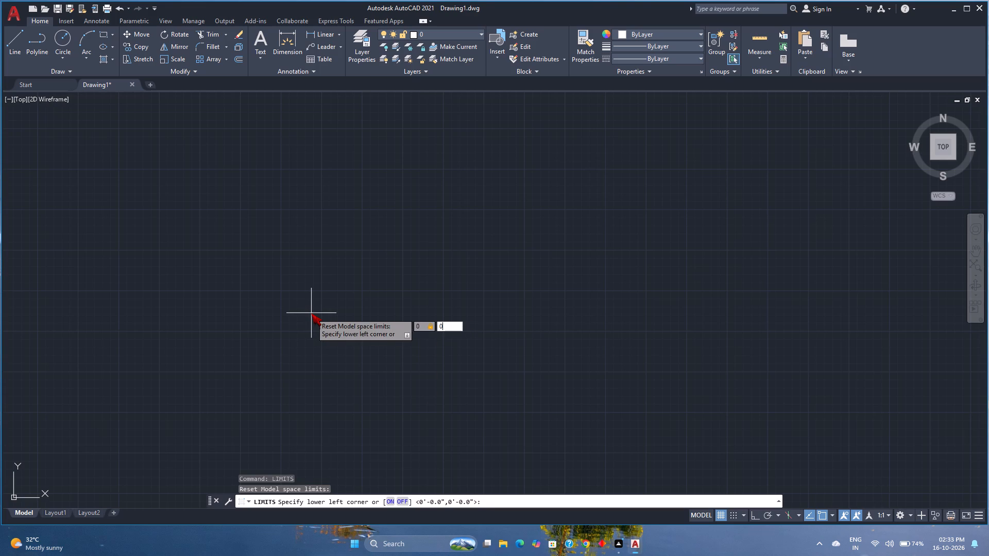
key(Return)
key(1)
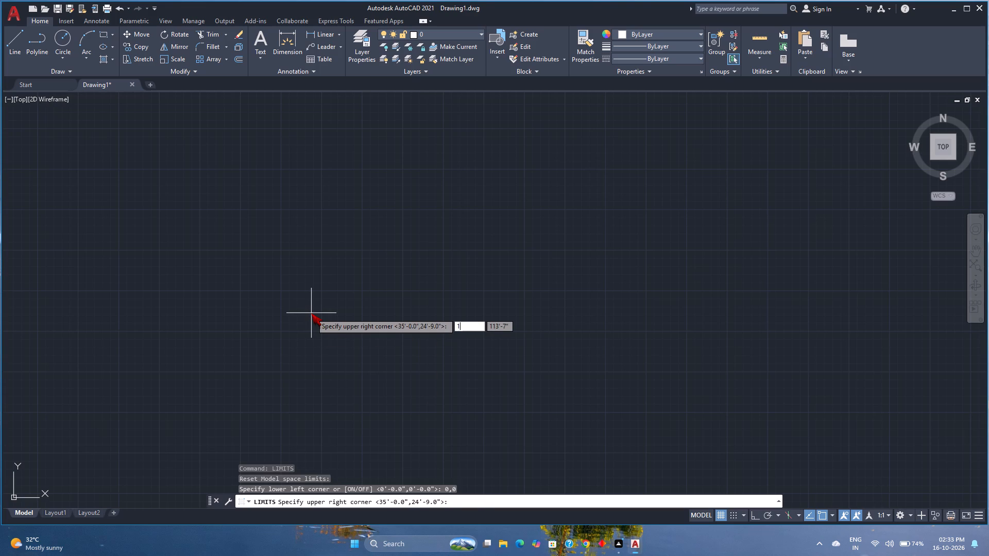
text(00)
key(BackSpace)
key(BackSpace)
key(BackSpace)
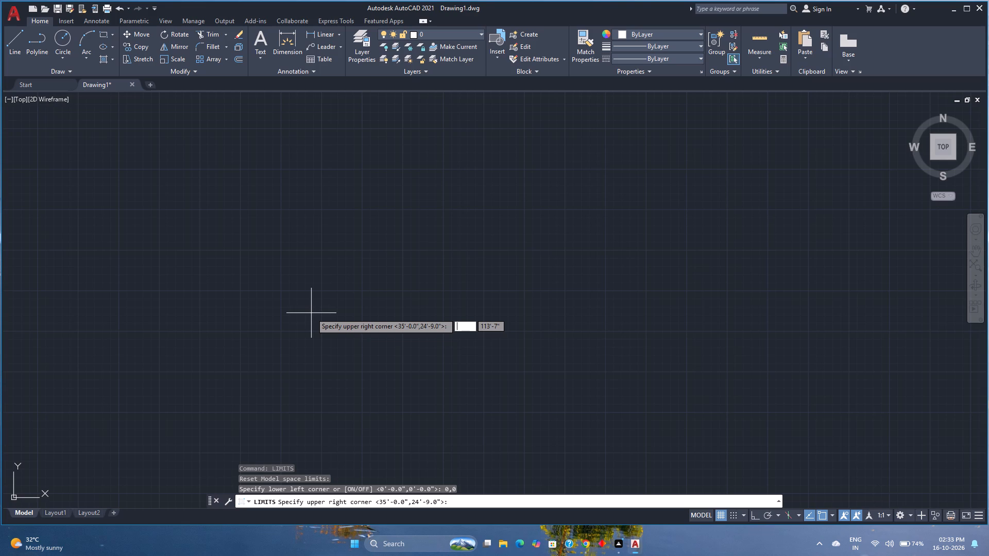
text(70',)
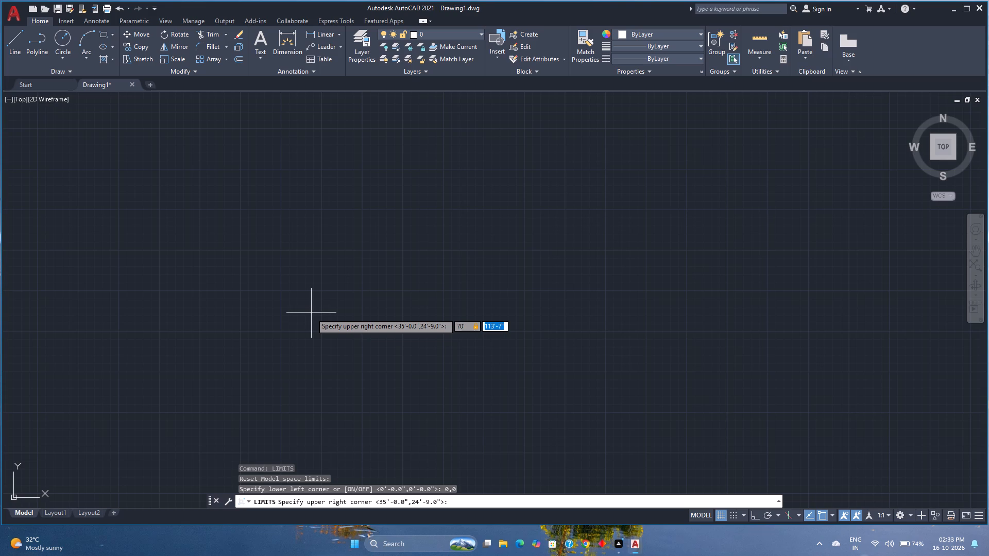
text(70)
key(apostrophe)
key(Return)
Modify dimension style ISO-25 so its primary linear units are Engineering with 0'-0" precision.
key(d)
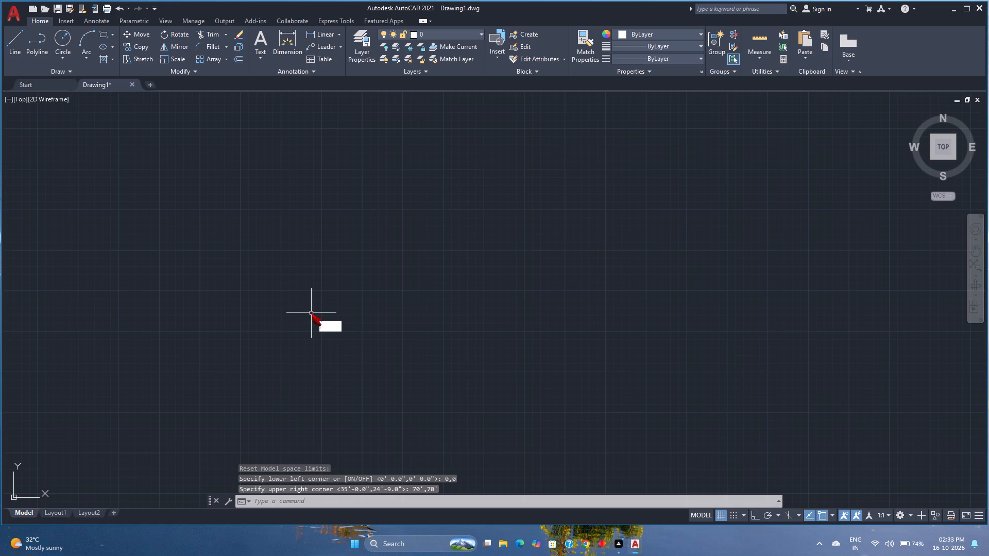
key(Return)
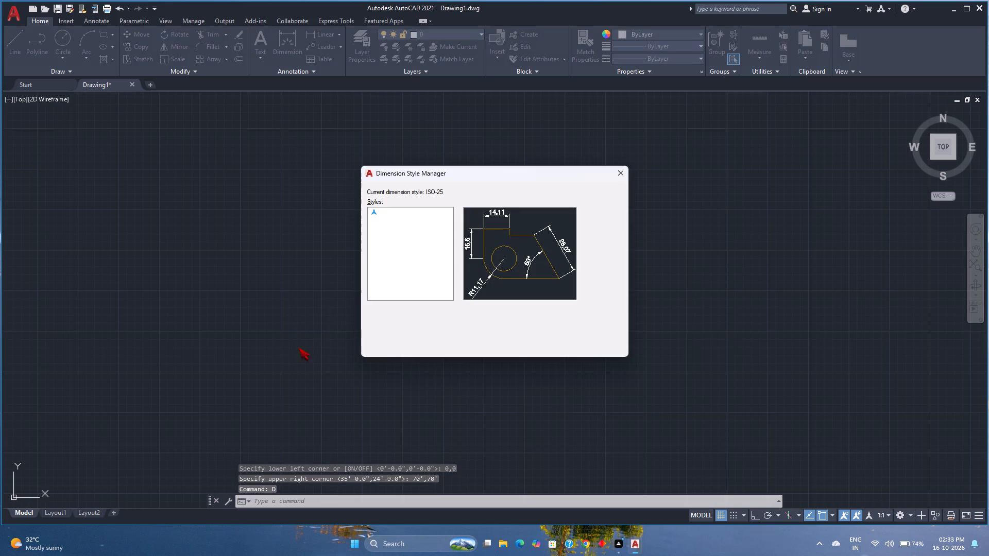
click(601, 247)
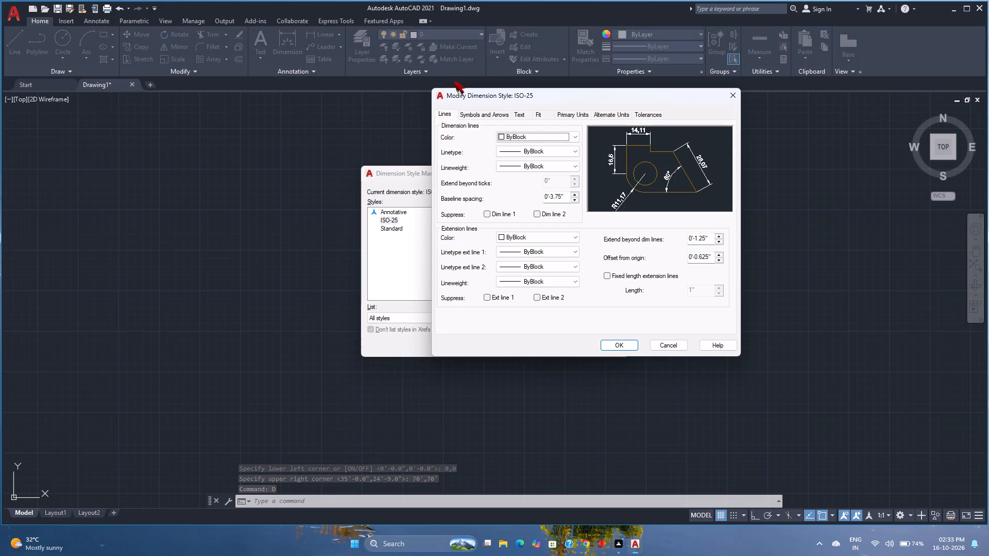
click(576, 113)
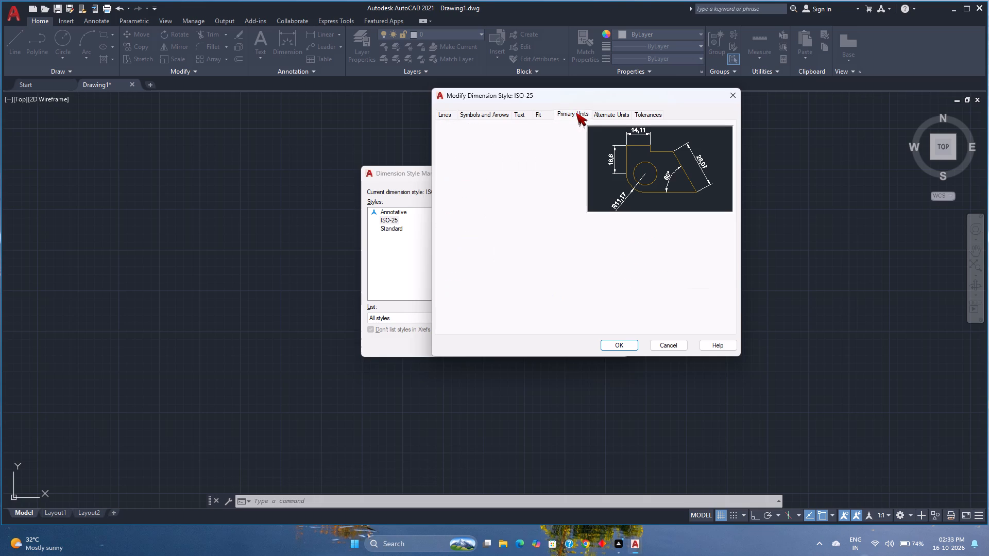
click(554, 131)
click(533, 161)
click(544, 145)
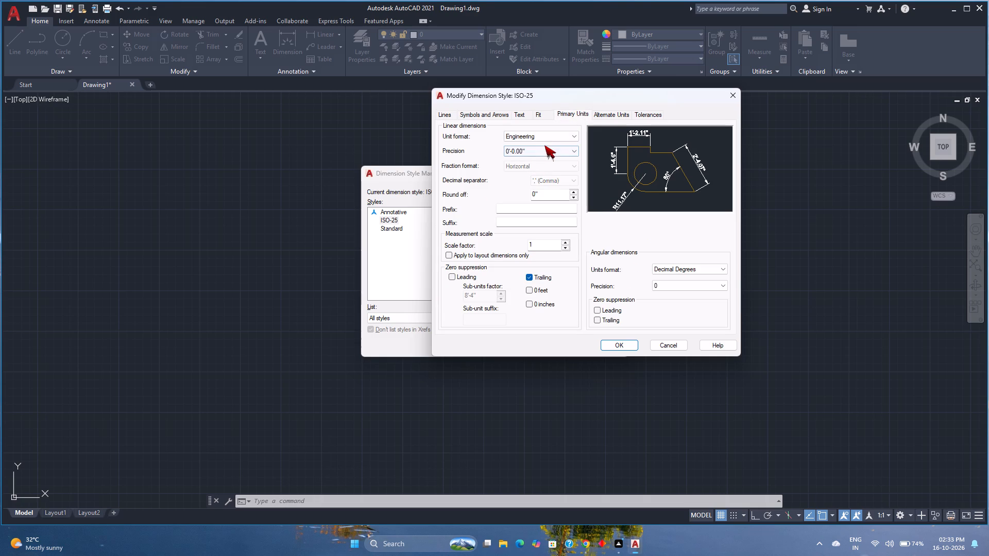
click(538, 150)
click(531, 155)
click(538, 152)
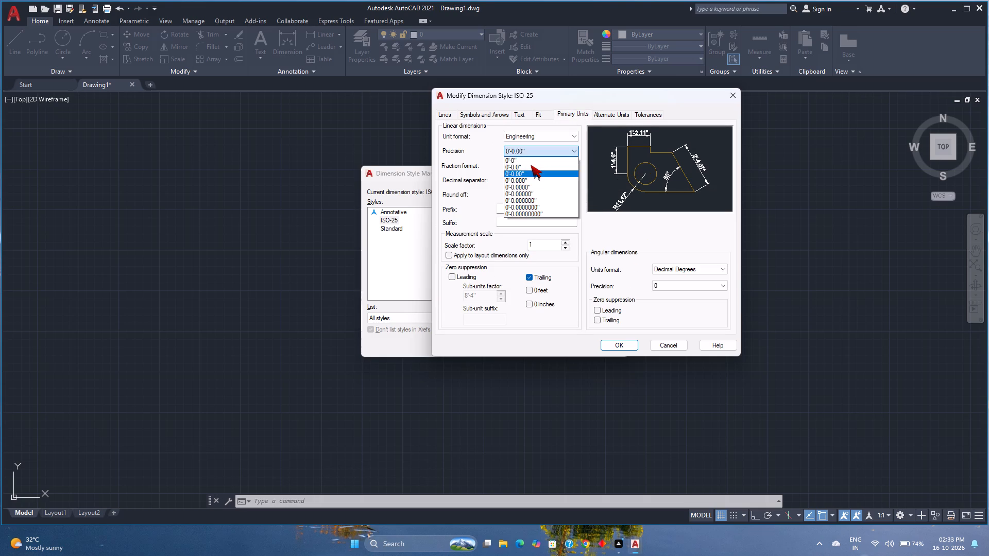
click(532, 155)
click(532, 153)
click(525, 158)
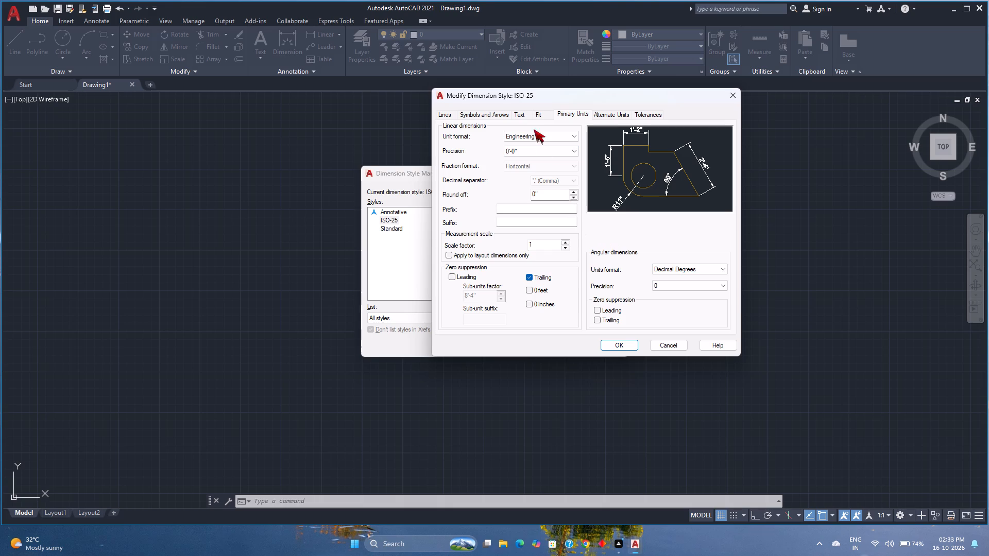
Set the dimension text height of ISO-25 to 1'.
click(522, 112)
double_click(566, 191)
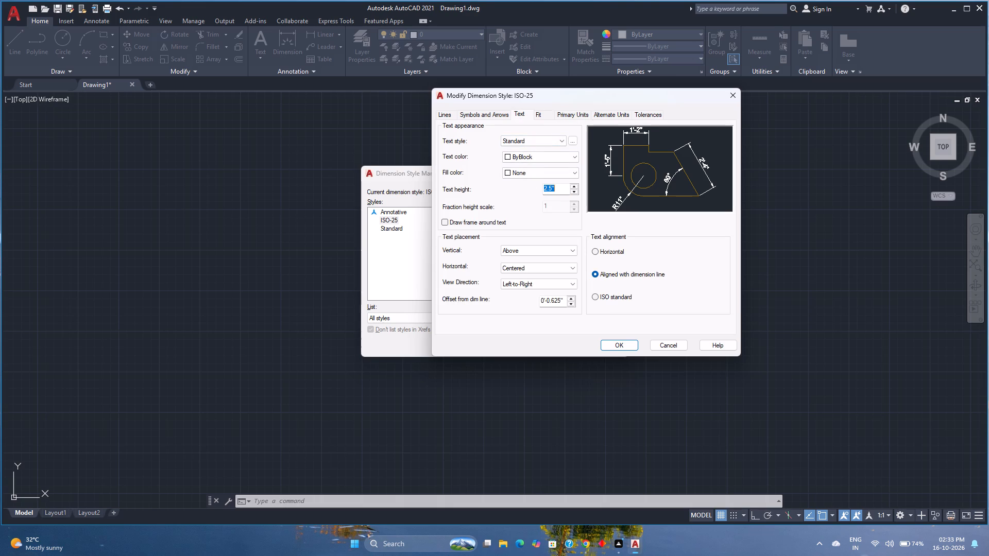
text(1')
key(Return)
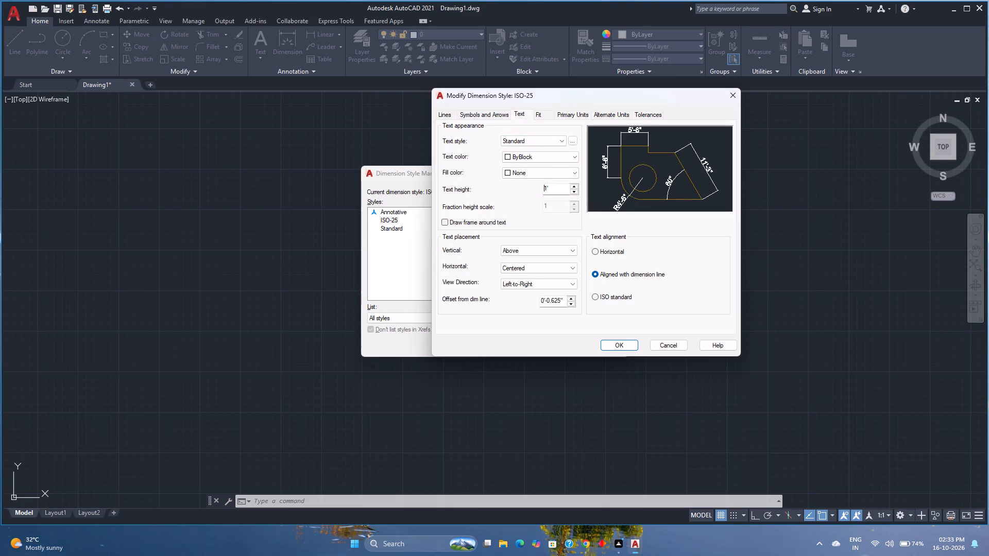
Set the dimension arrowheads to Architectural tick with an arrow size of 6".
click(494, 115)
click(466, 145)
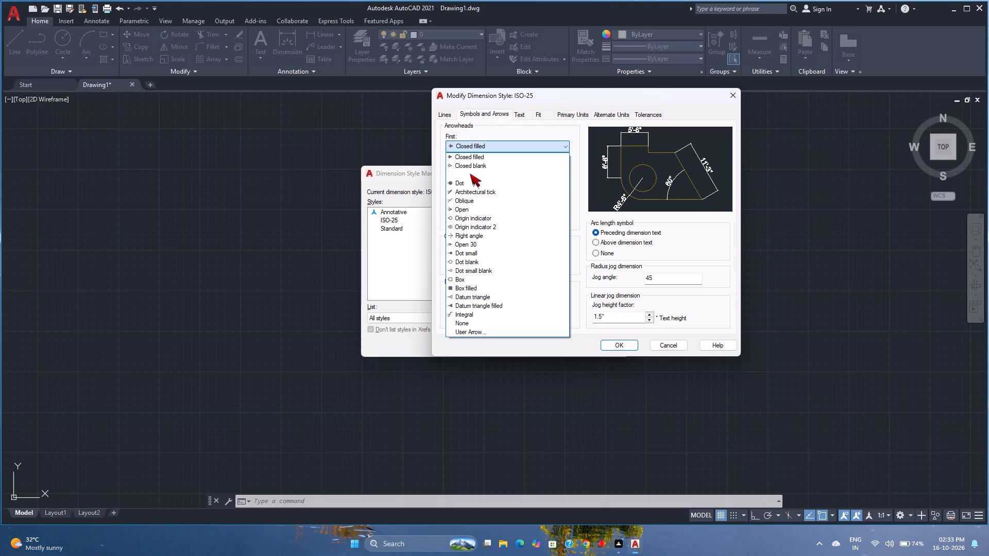
click(476, 193)
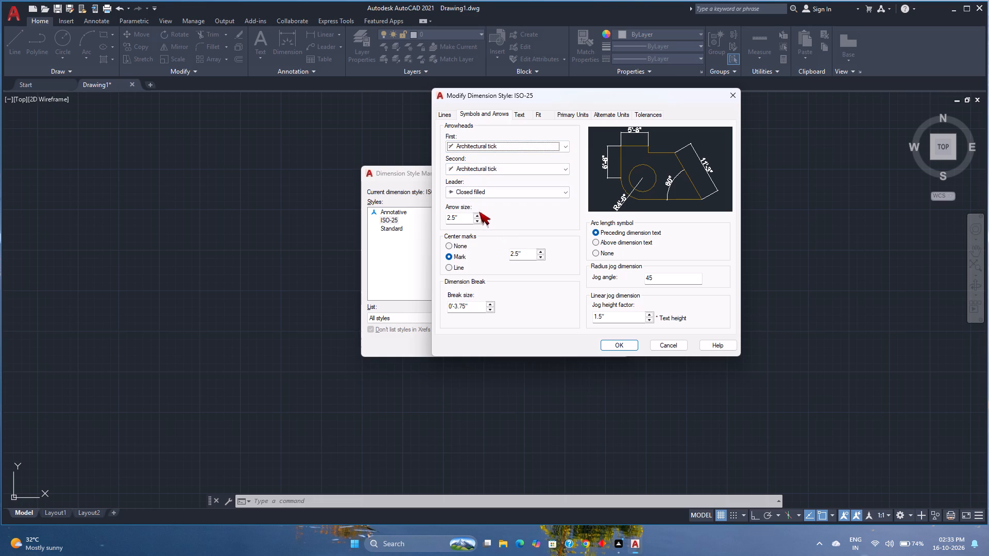
double_click(465, 221)
text(6")
key(Return)
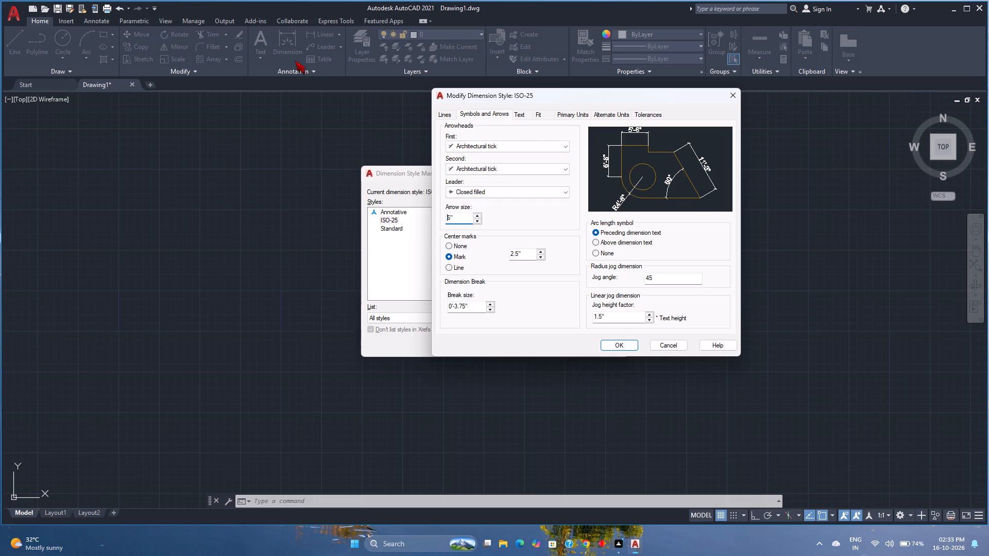
Turn on fixed length extension lines for the ISO-25 dimension style.
click(451, 114)
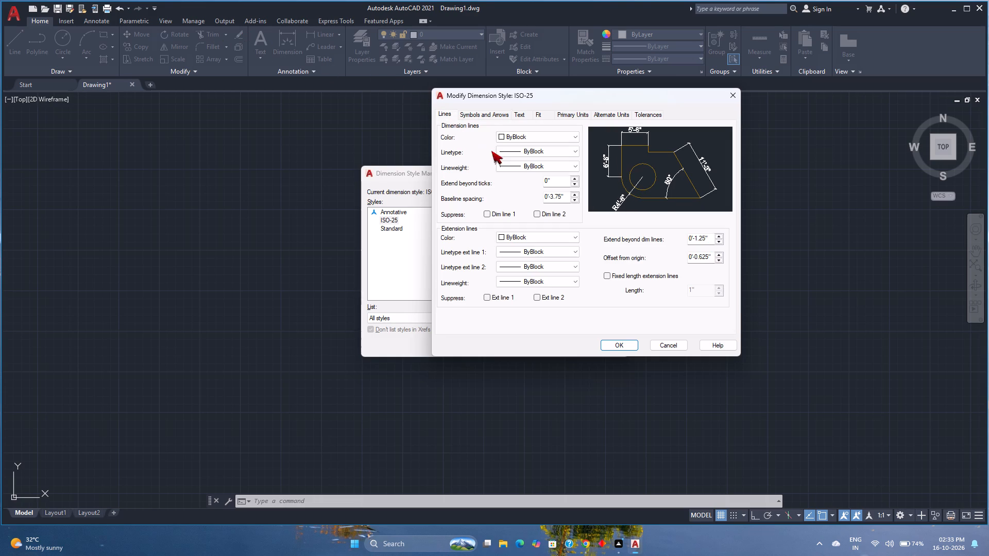
click(628, 277)
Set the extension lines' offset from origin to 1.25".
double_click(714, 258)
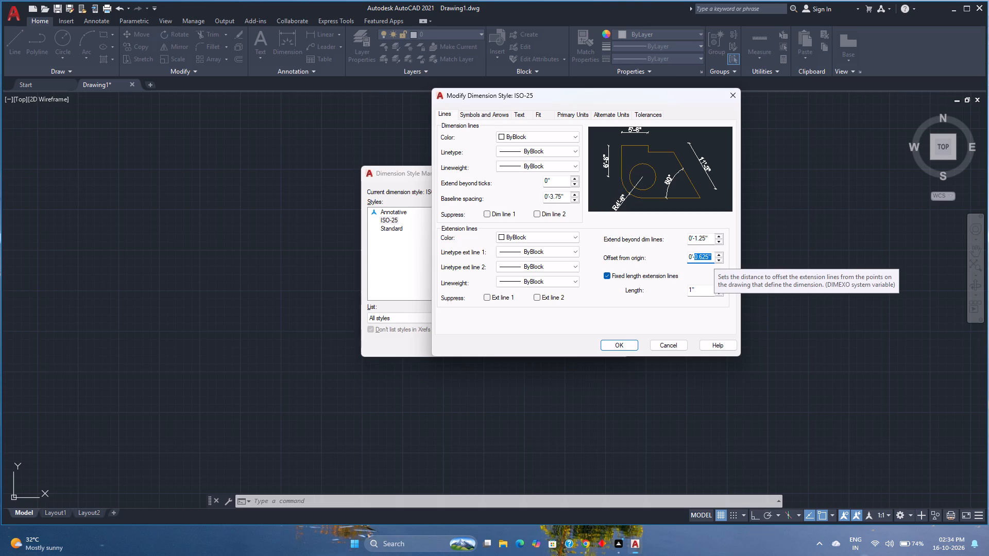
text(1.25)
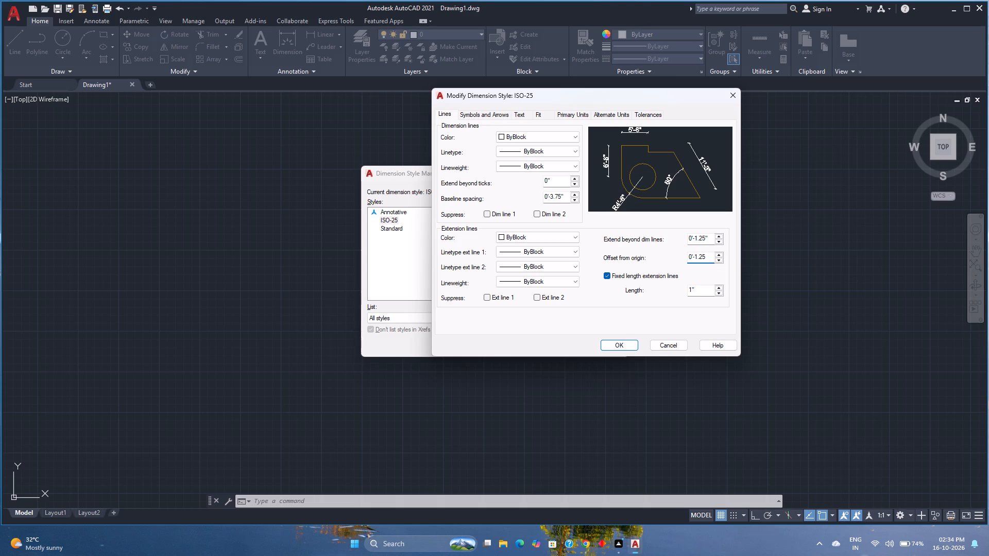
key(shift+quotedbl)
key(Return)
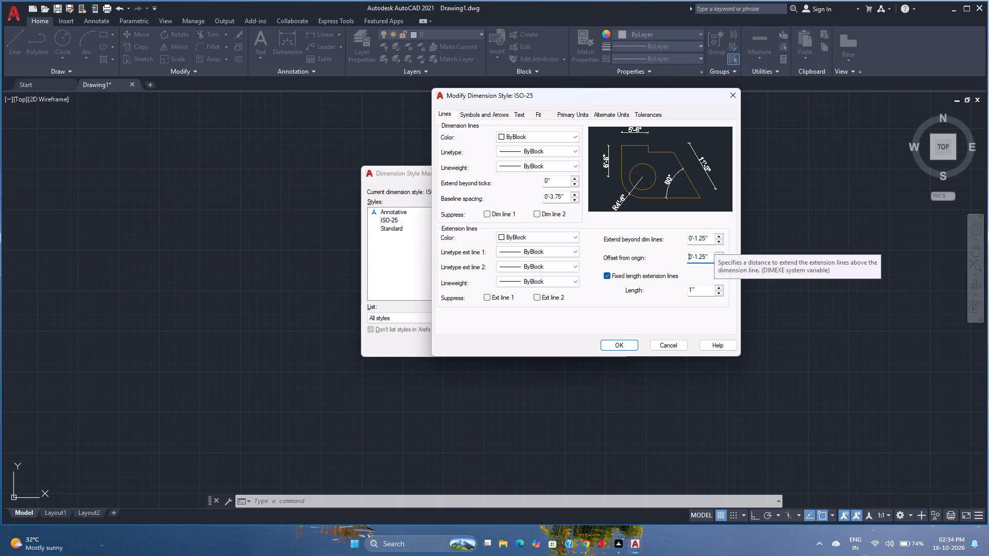
Set the extension lines to extend 2" beyond the dimension lines and to offset 4" from the origin.
double_click(712, 239)
text(2")
key(Return)
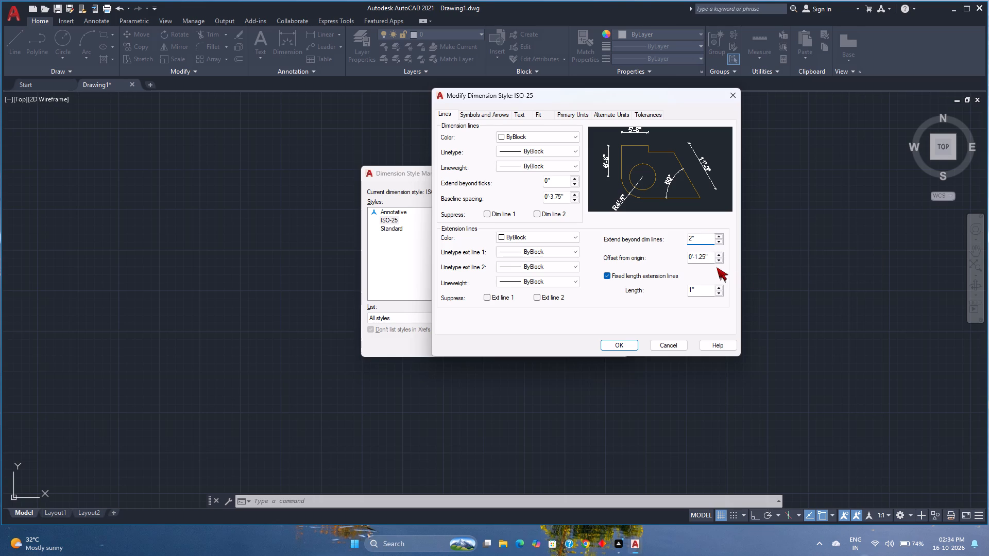
double_click(708, 262)
text(4")
key(Return)
Set the fixed extension line length to 6" and accept the ISO-25 style changes.
triple_click(720, 287)
triple_click(720, 287)
triple_click(720, 287)
double_click(720, 287)
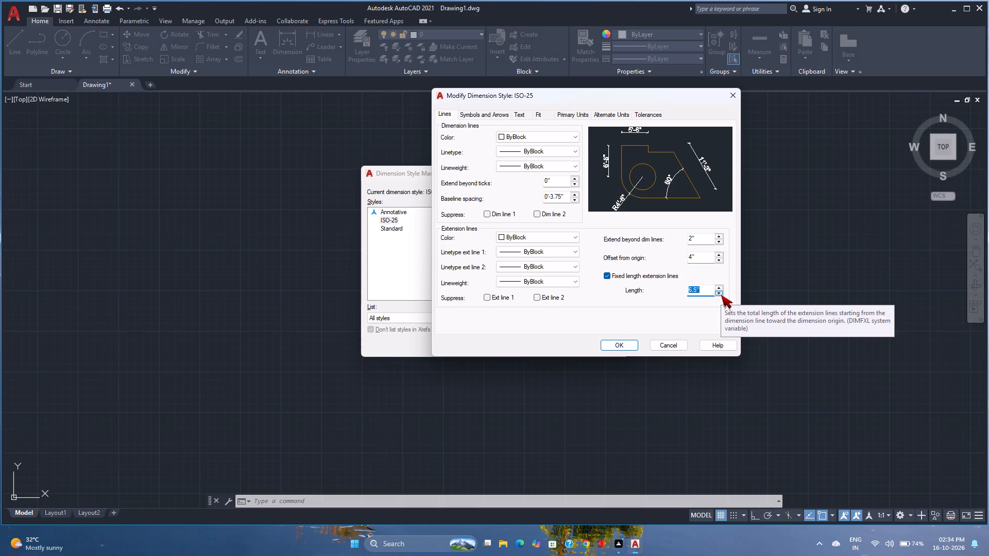
click(721, 294)
scroll(629, 165, up, 1)
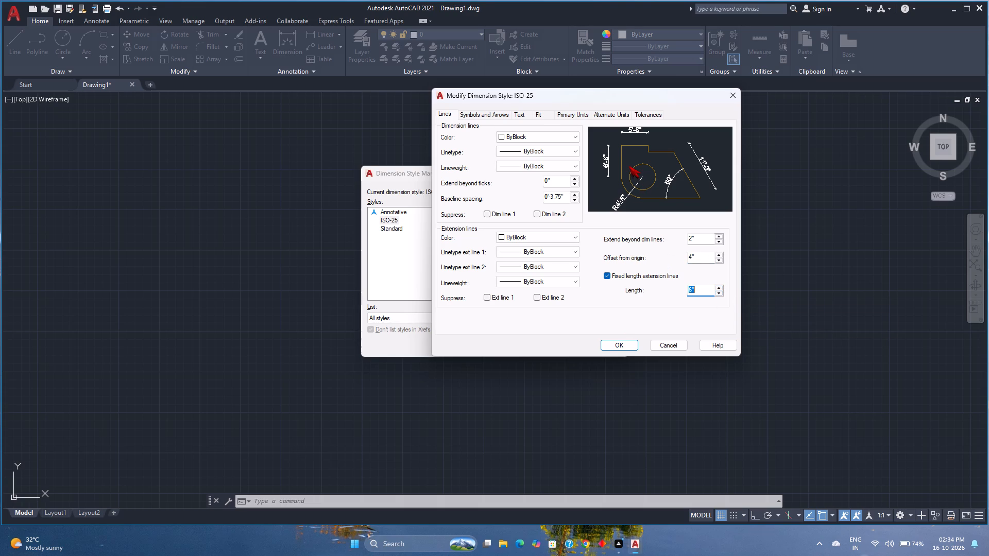
scroll(629, 165, up, 2)
click(611, 346)
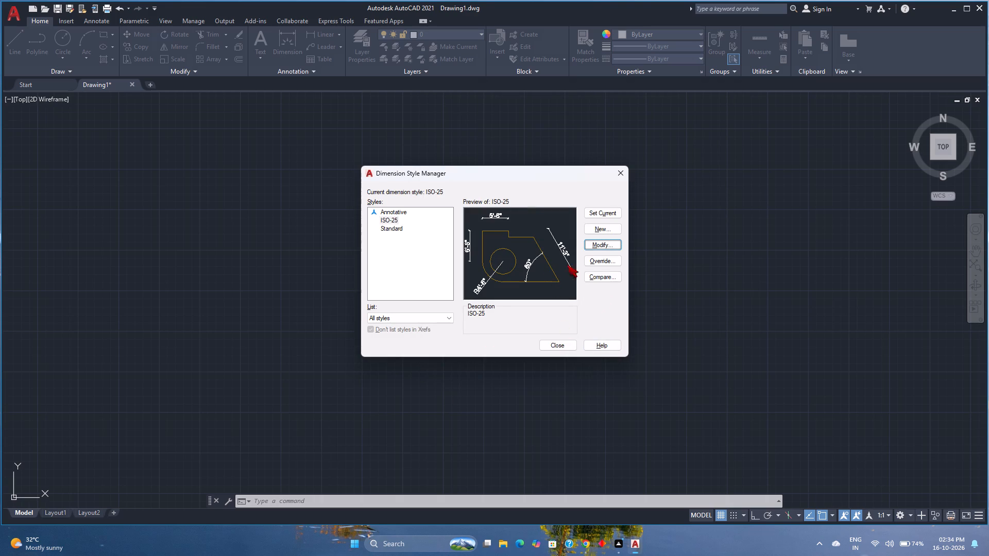
Make ISO-25 the current dimension style.
click(384, 220)
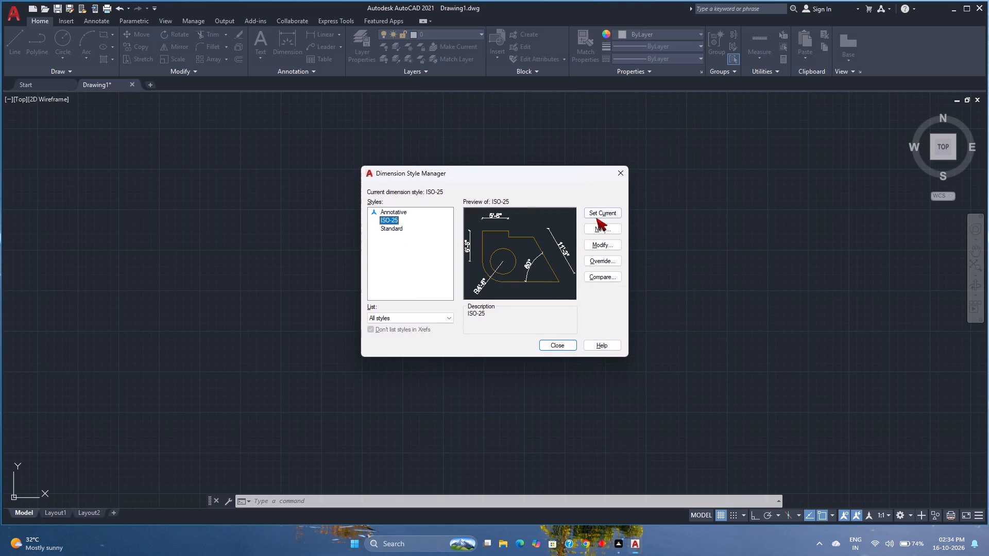
click(601, 214)
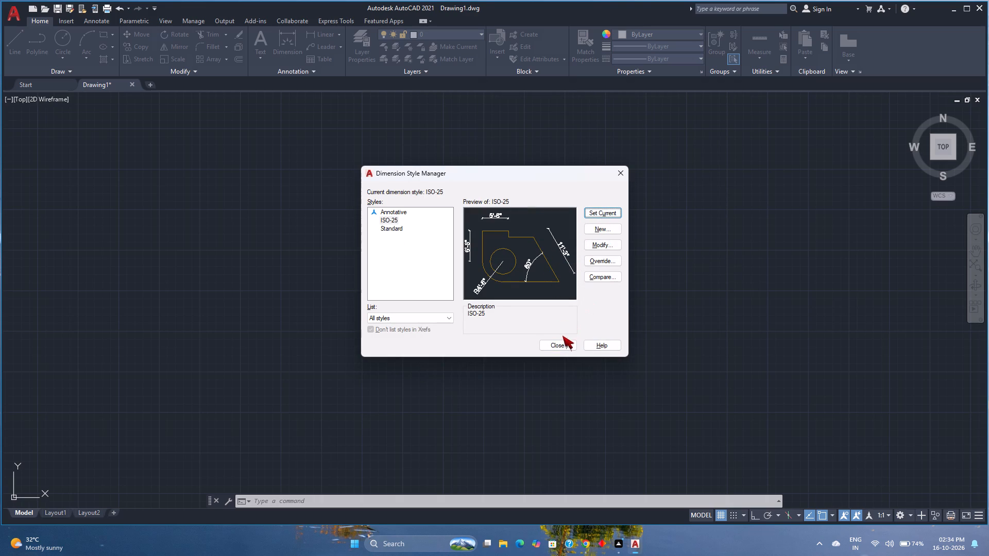
Set ISO-25 as the current dimension style again and close the Dimension Style Manager.
click(393, 214)
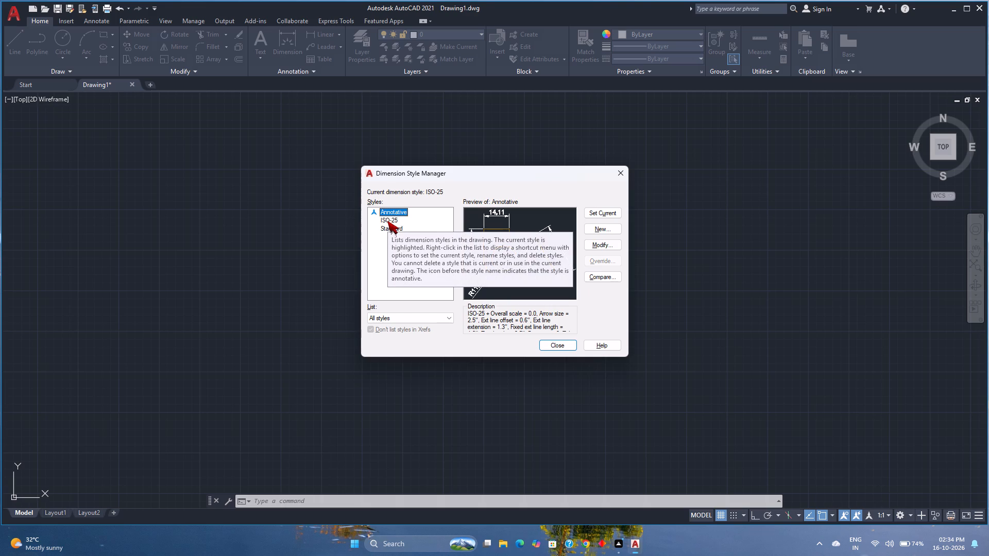
click(387, 221)
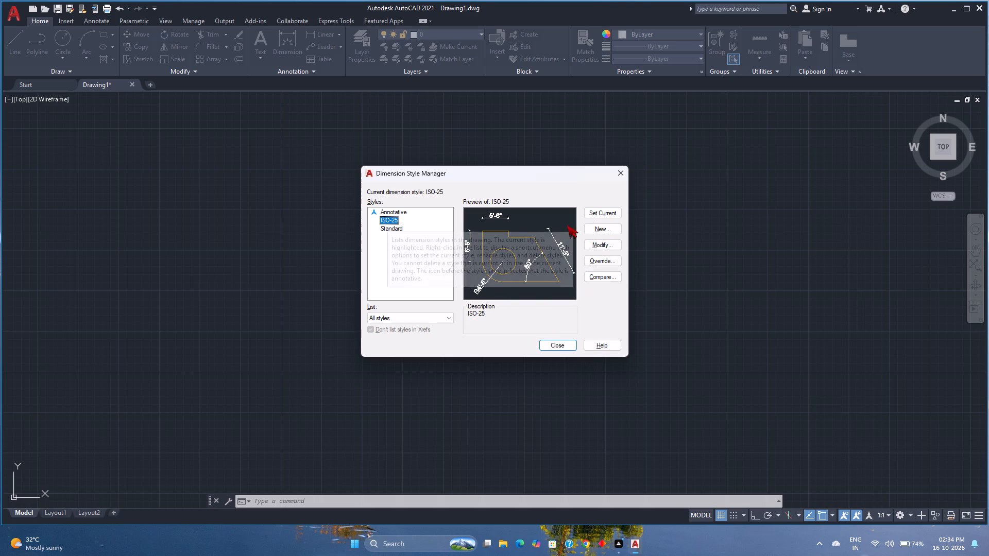
click(616, 216)
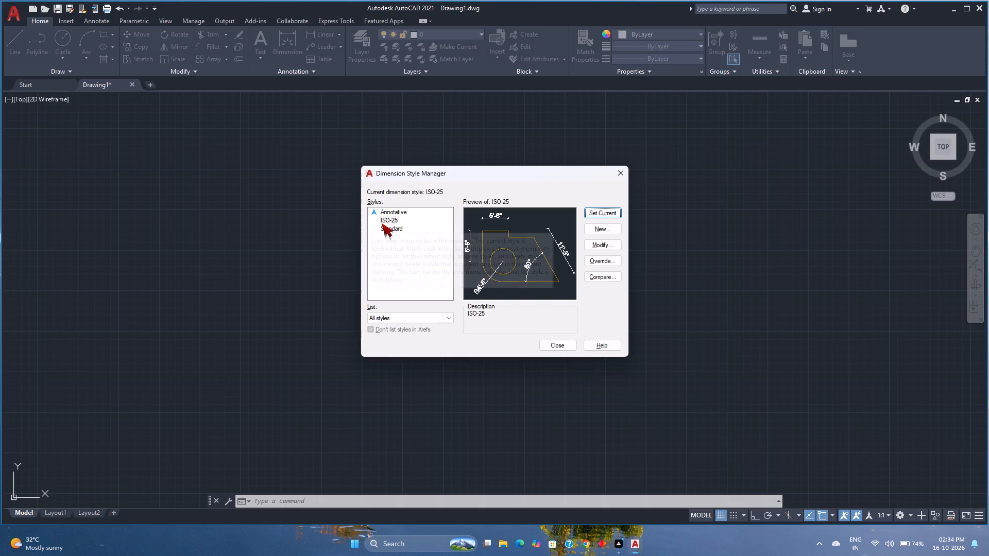
click(394, 220)
right_click(394, 220)
click(437, 226)
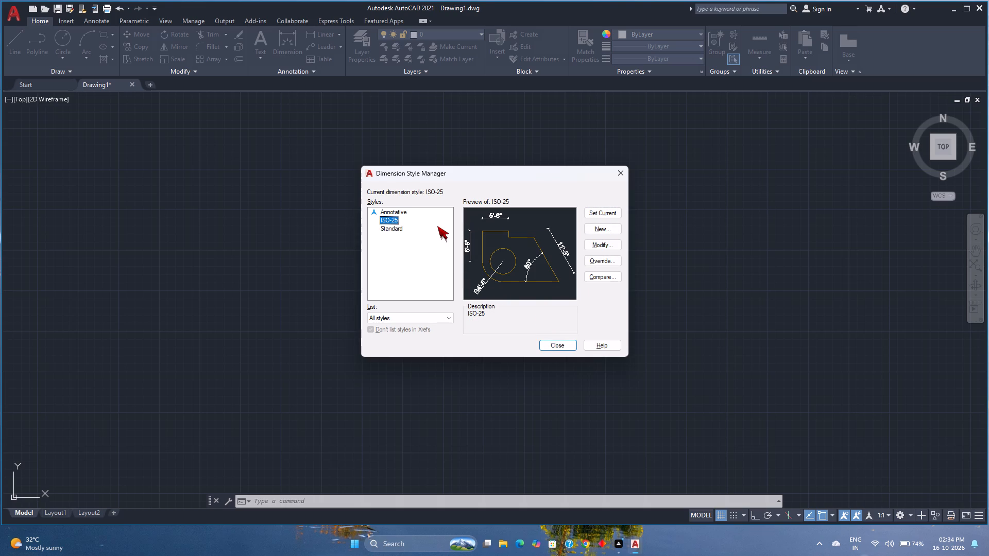
click(555, 345)
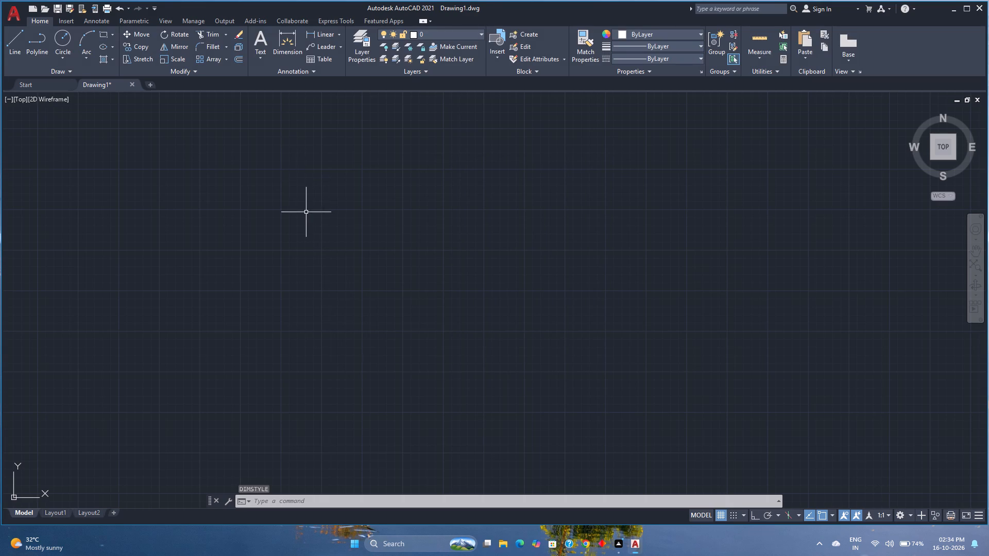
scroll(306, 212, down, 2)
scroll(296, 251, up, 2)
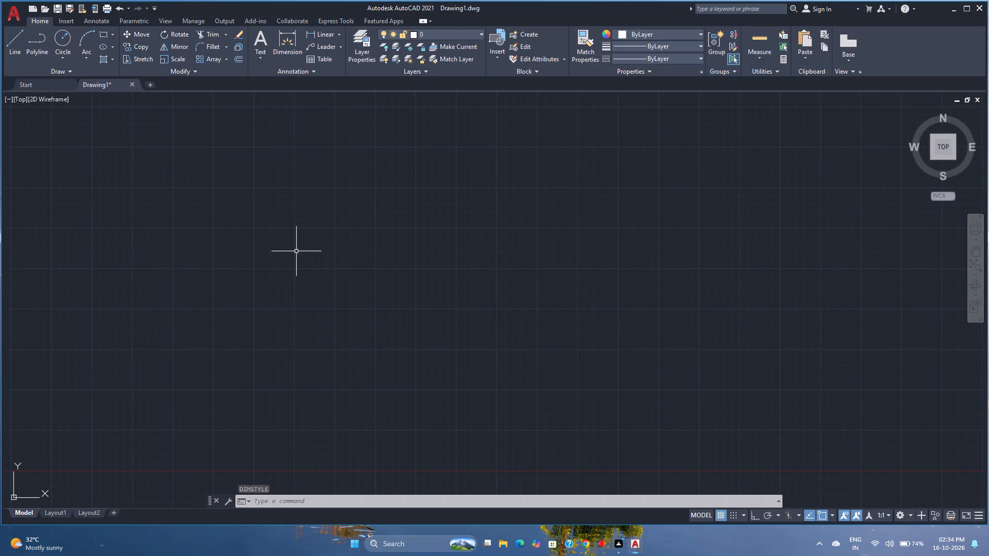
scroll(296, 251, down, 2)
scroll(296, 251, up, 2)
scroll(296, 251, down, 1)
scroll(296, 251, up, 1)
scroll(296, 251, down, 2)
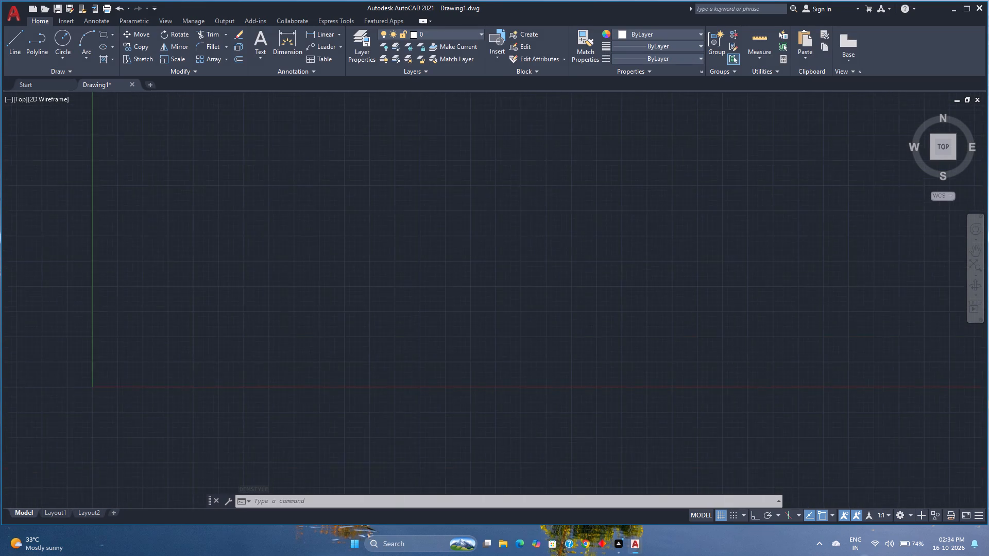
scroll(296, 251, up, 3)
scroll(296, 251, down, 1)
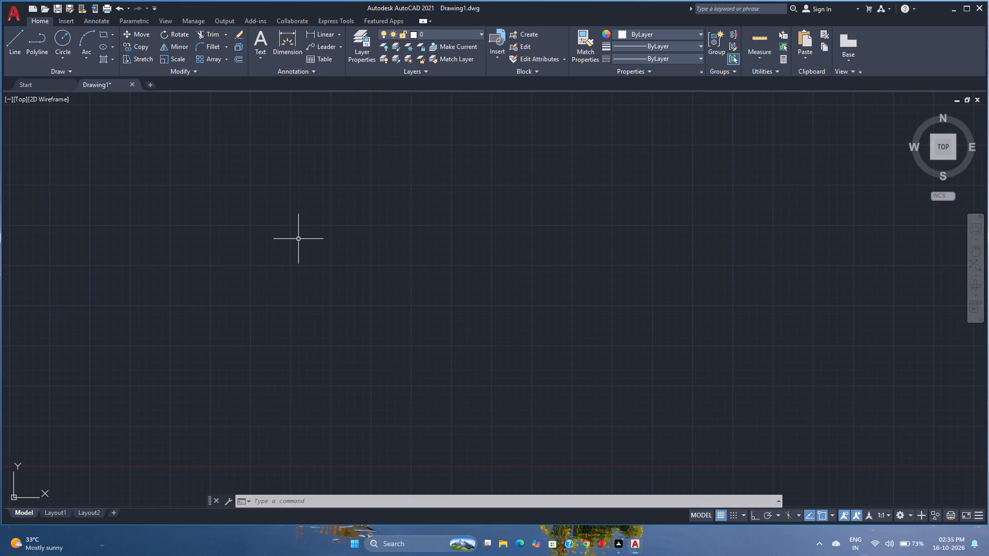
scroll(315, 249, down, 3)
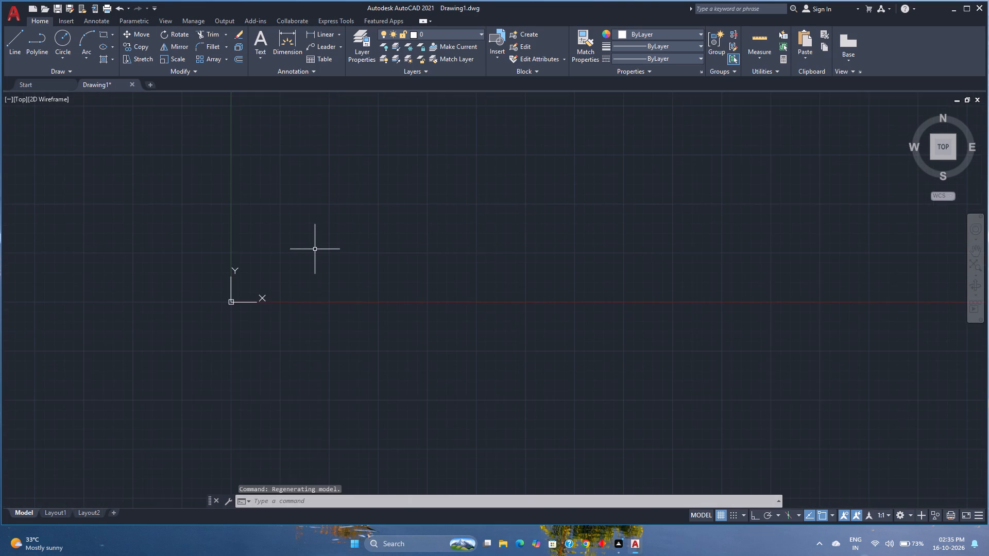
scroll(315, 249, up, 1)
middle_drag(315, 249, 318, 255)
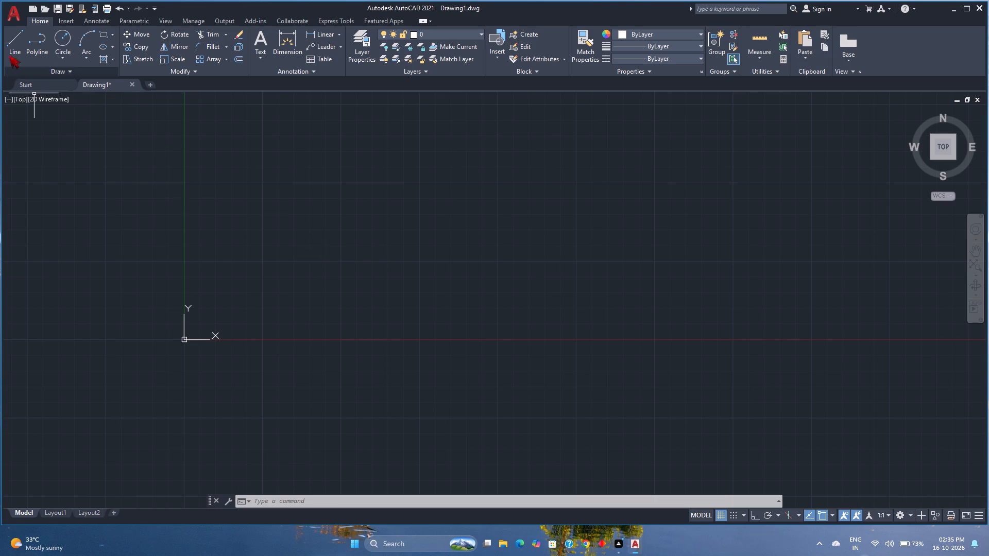
Maximise the window and, with Ortho on, draw a vertical 30' line upwards from a point near the origin.
click(20, 41)
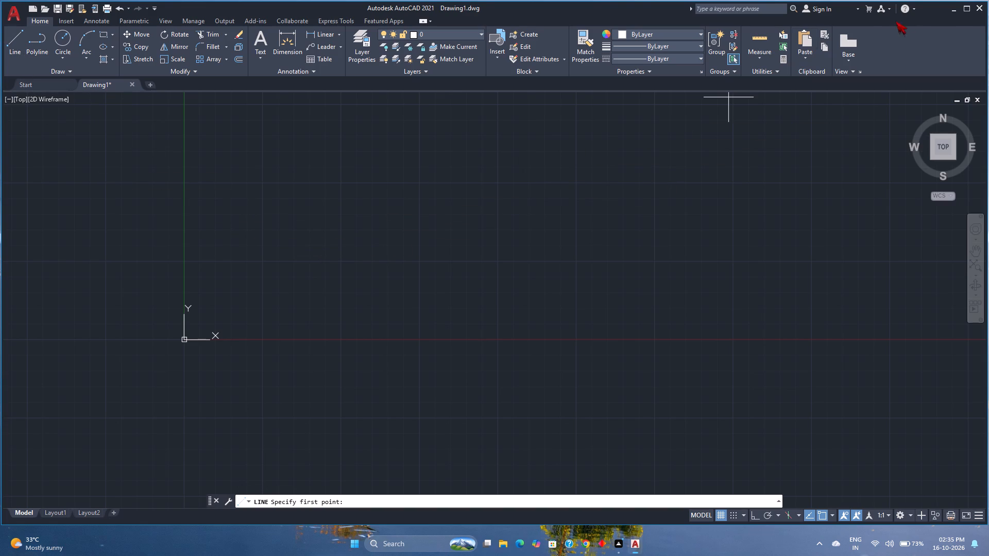
click(967, 9)
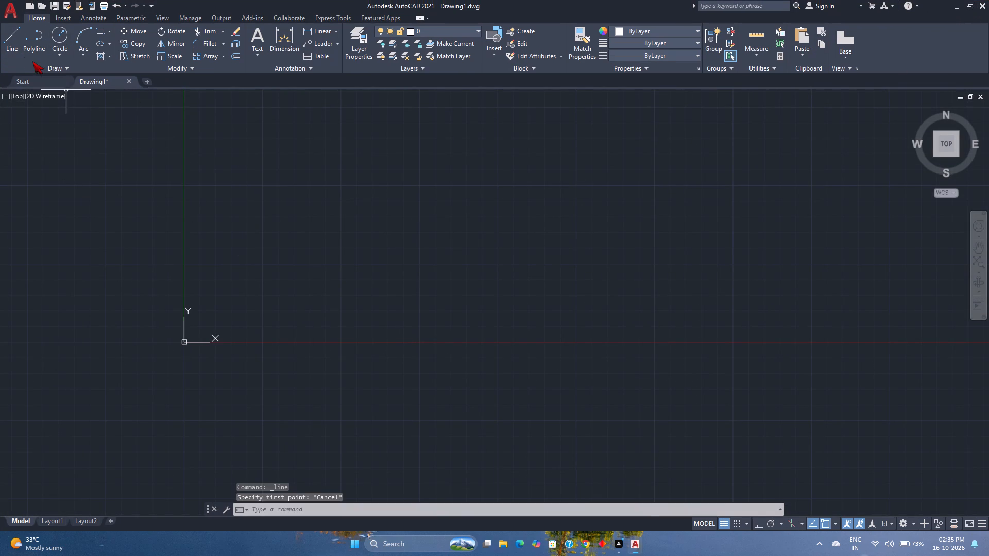
click(14, 47)
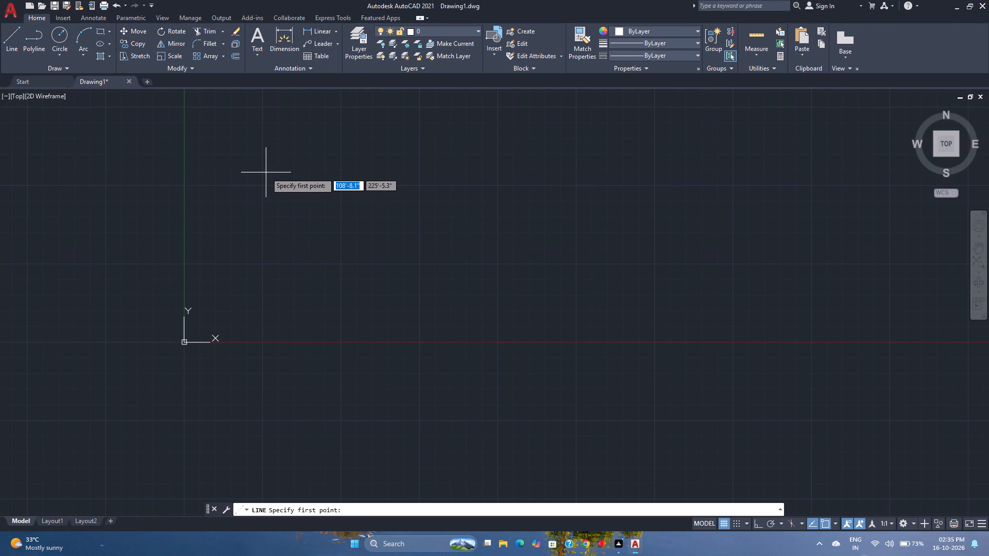
click(238, 322)
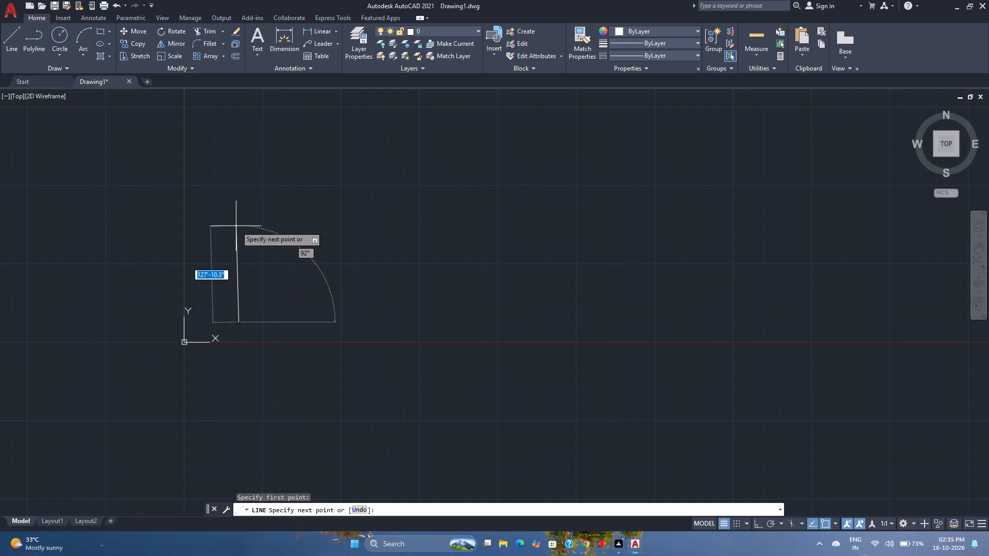
key(F8)
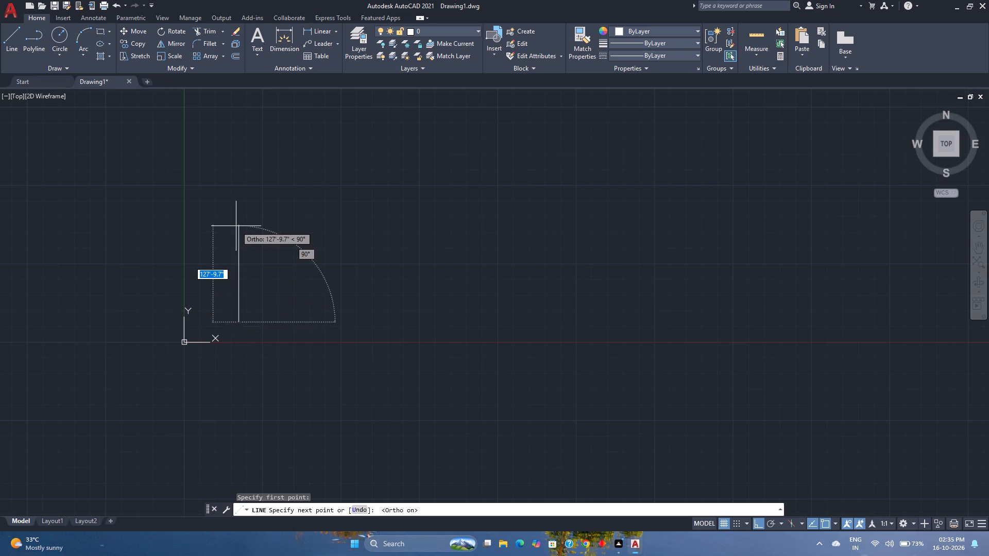
text(30)
key(apostrophe)
key(Return)
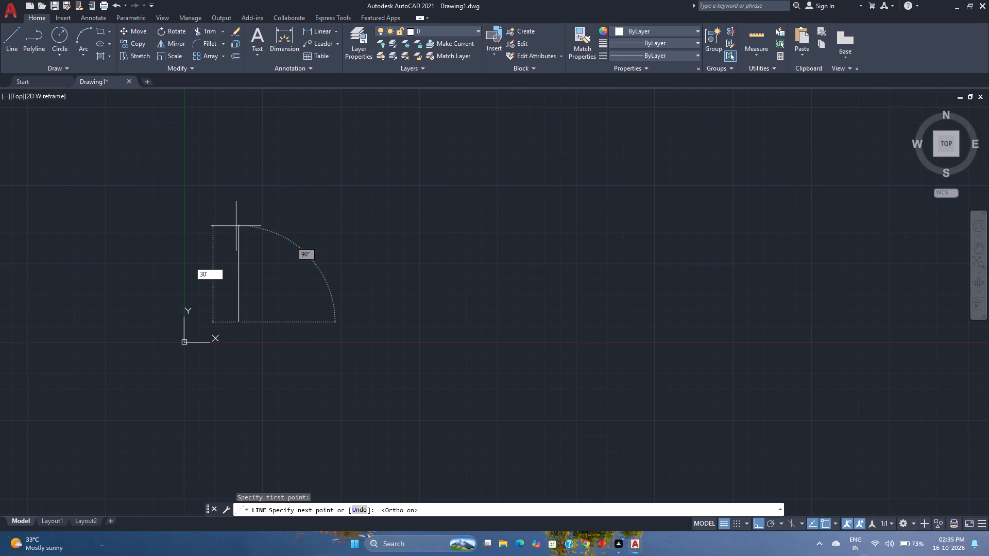
key(Escape)
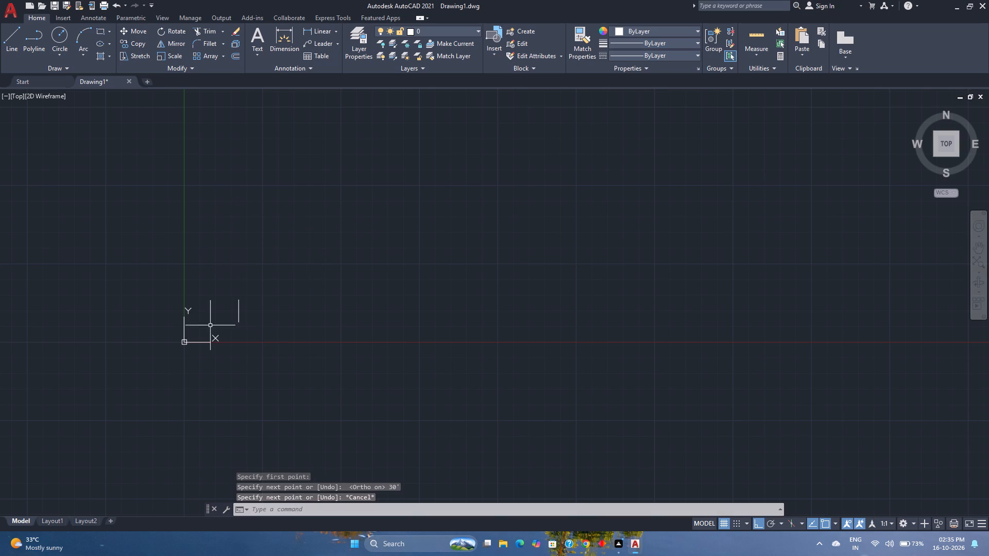
scroll(232, 316, up, 6)
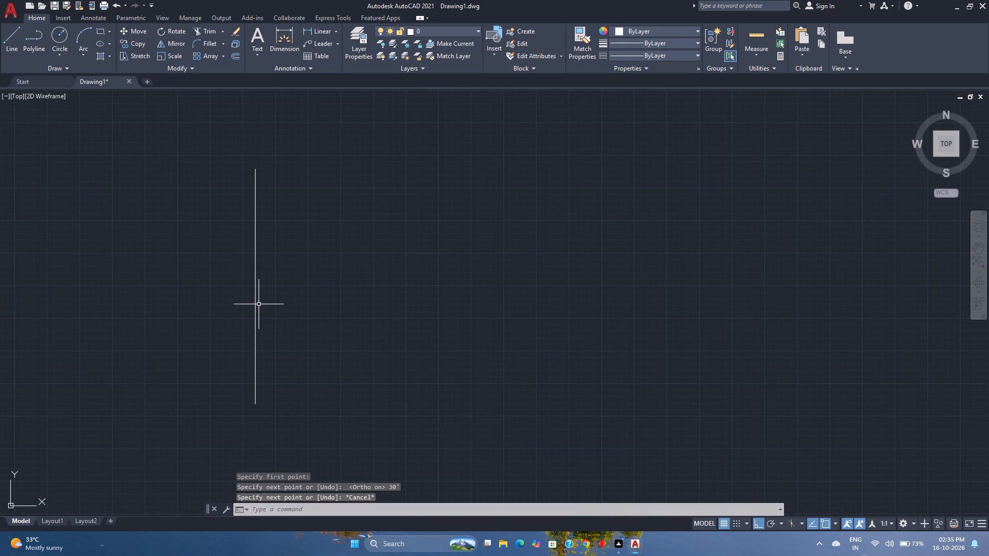
scroll(259, 304, down, 1)
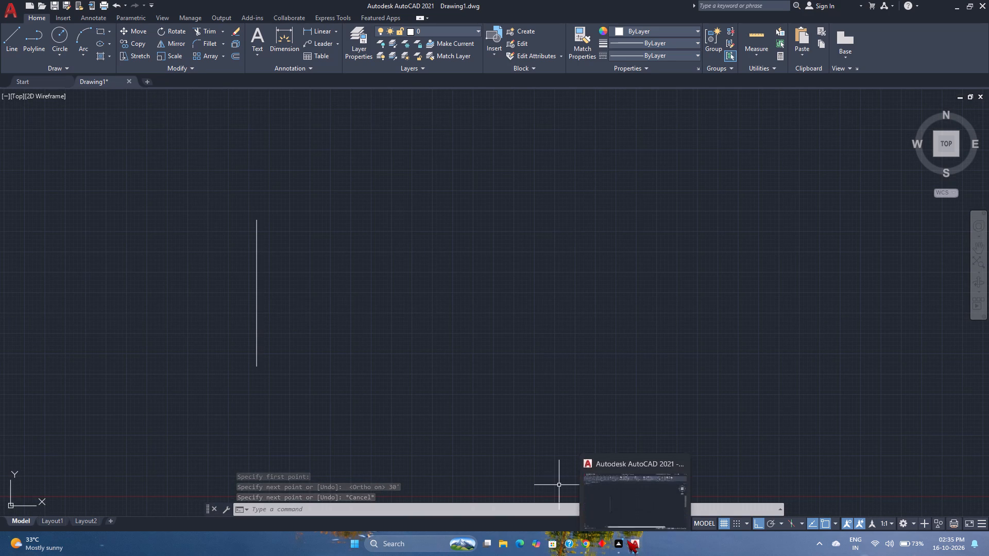
Start opening an existing drawing from the Start page and browse through This PC to New Volume (E:).
click(145, 79)
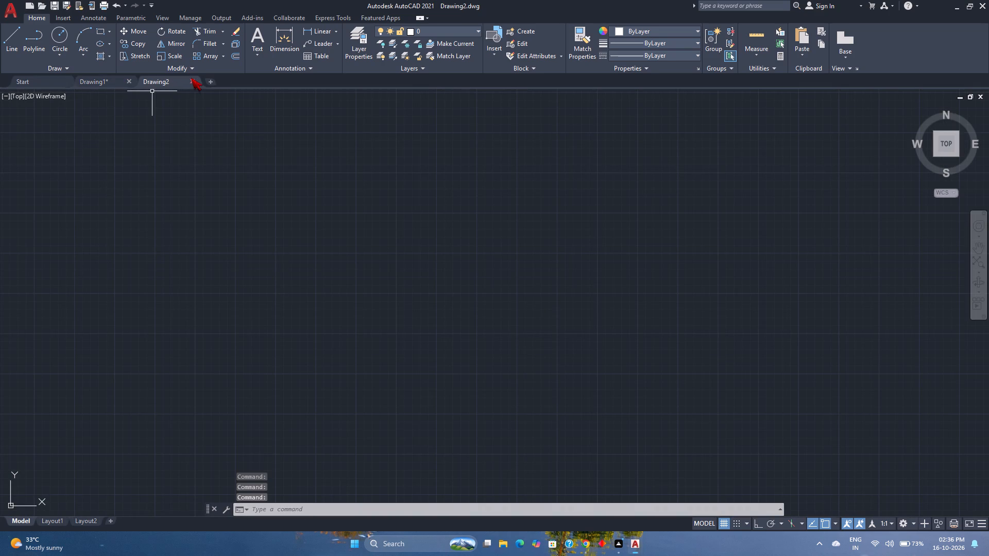
click(191, 83)
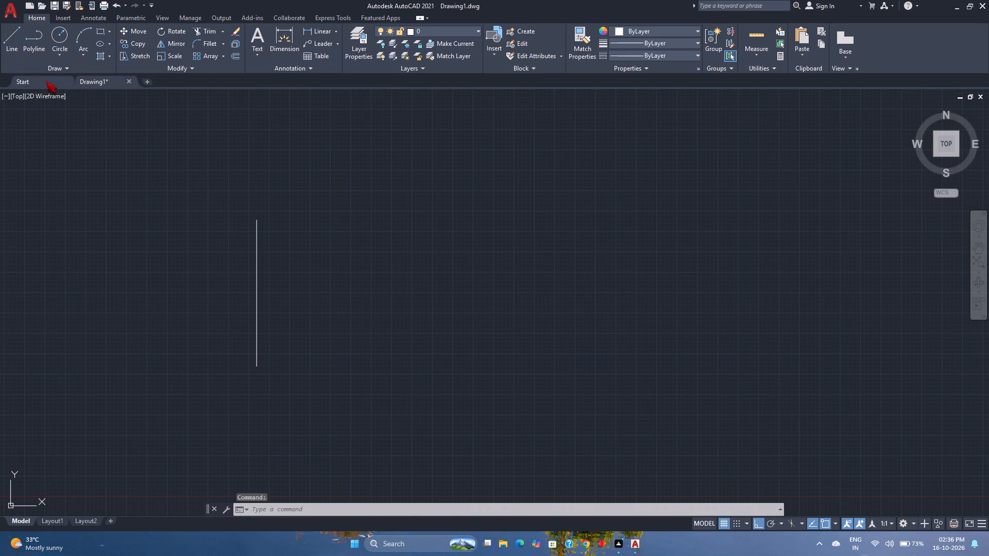
click(46, 81)
click(246, 276)
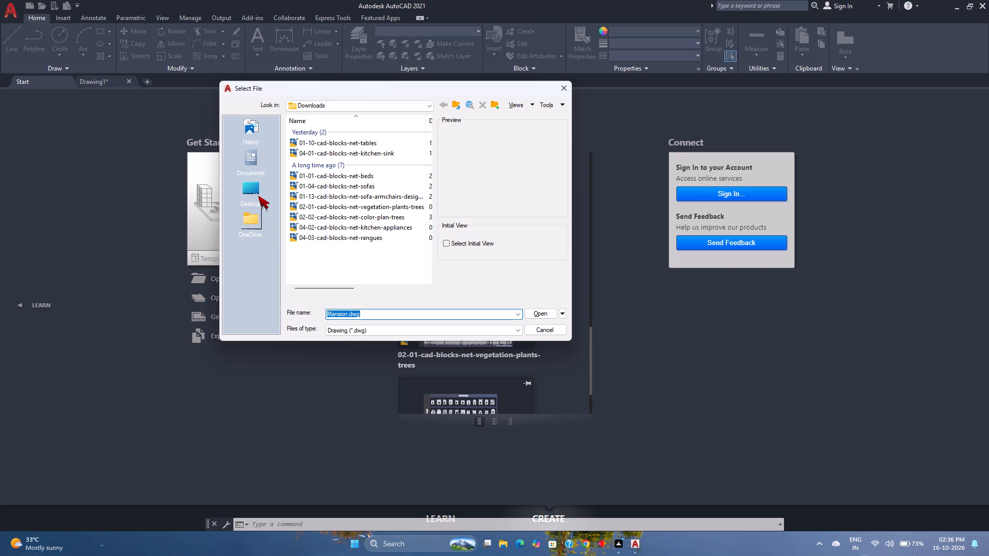
click(249, 198)
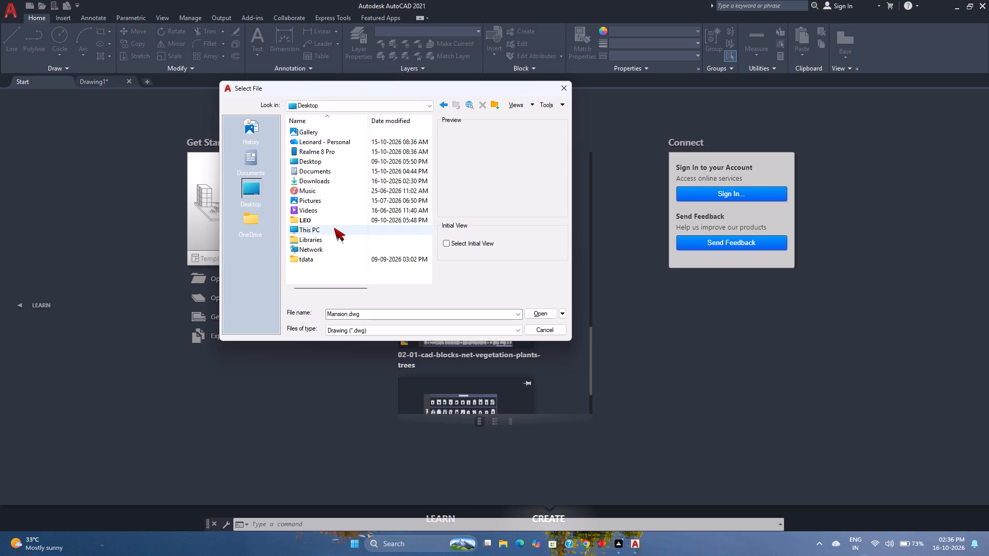
click(334, 224)
double_click(332, 227)
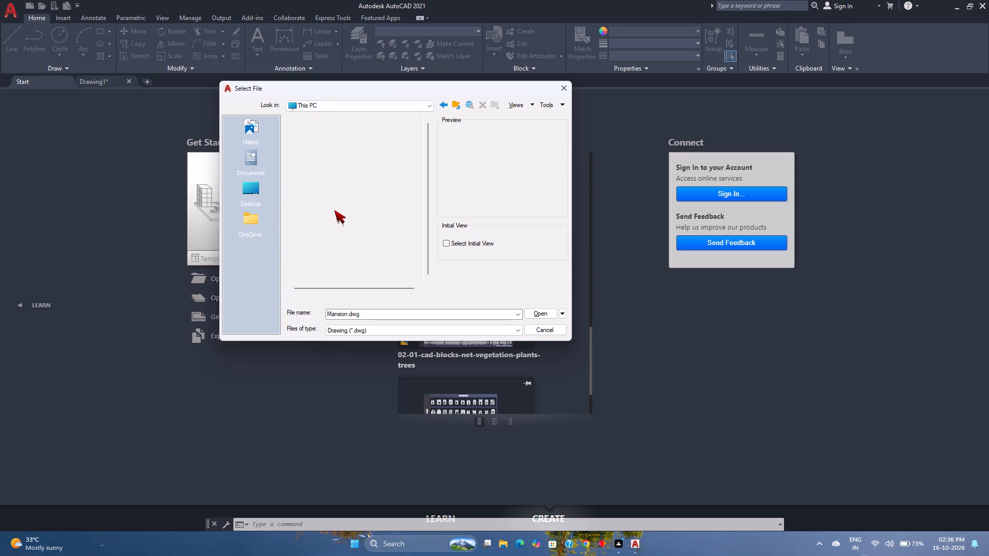
double_click(335, 154)
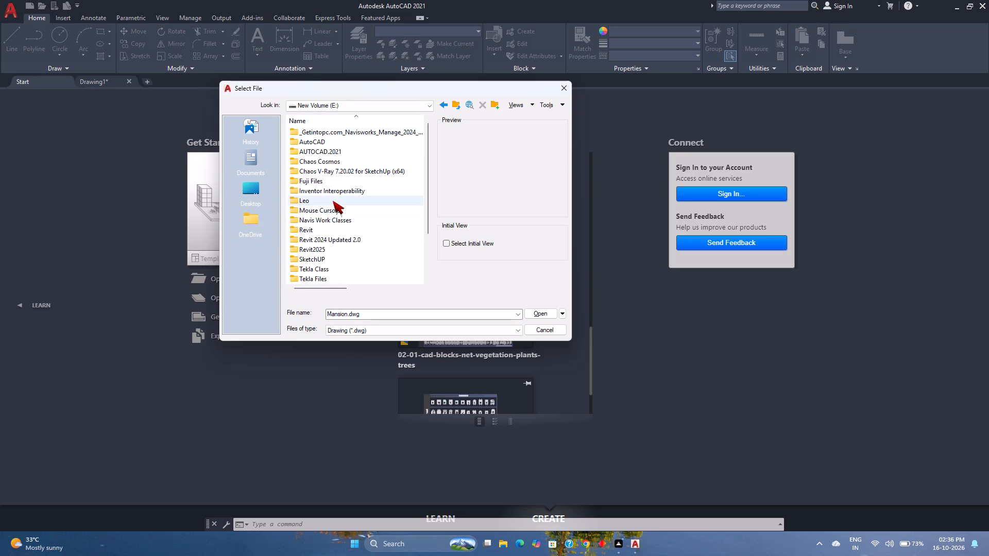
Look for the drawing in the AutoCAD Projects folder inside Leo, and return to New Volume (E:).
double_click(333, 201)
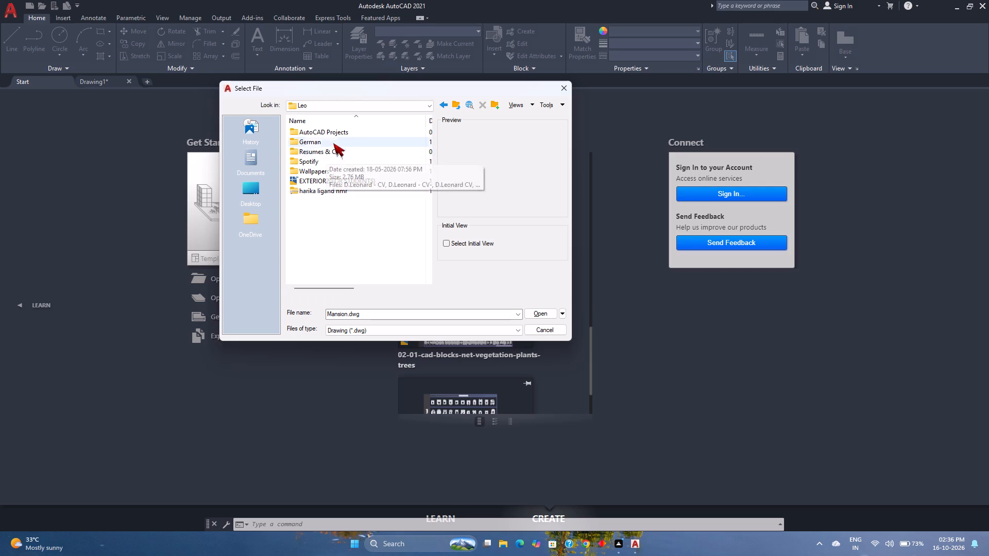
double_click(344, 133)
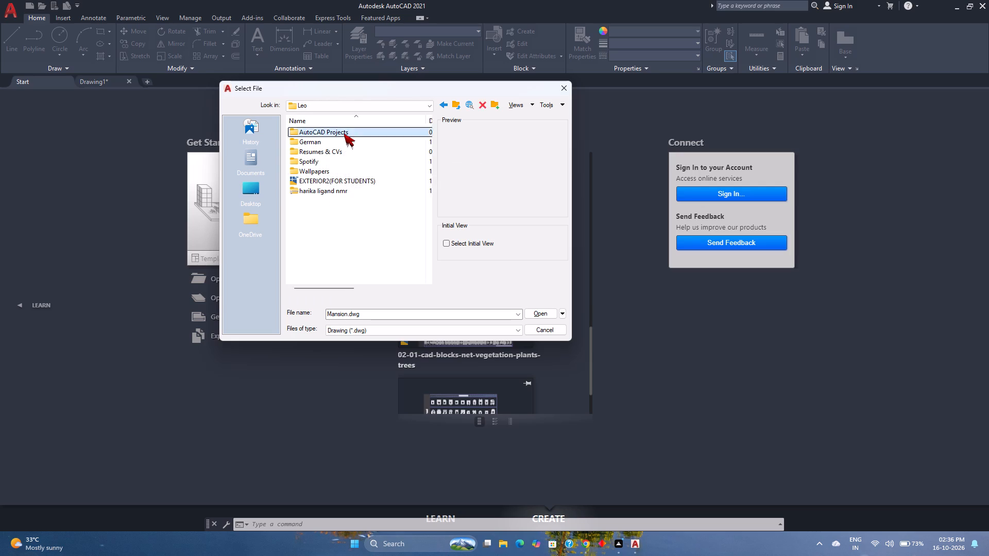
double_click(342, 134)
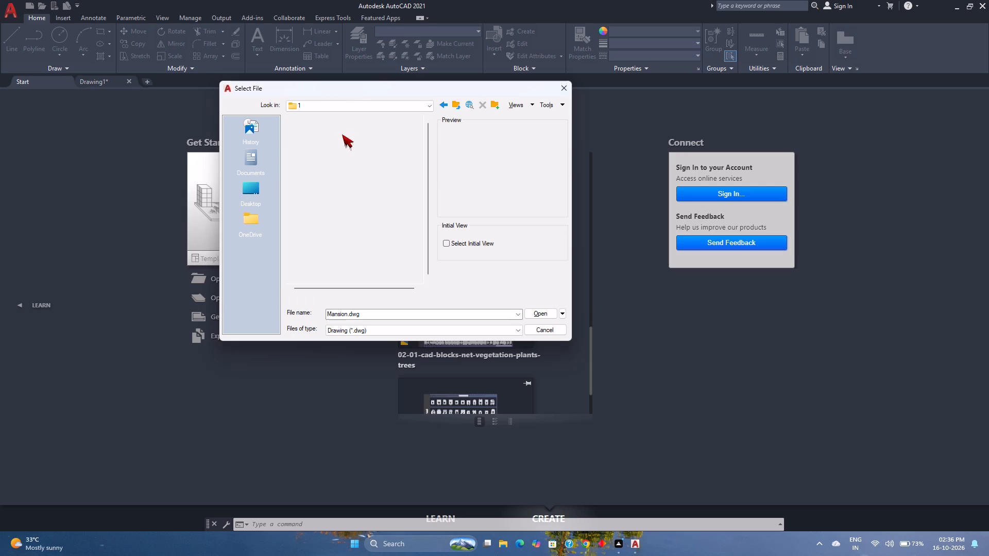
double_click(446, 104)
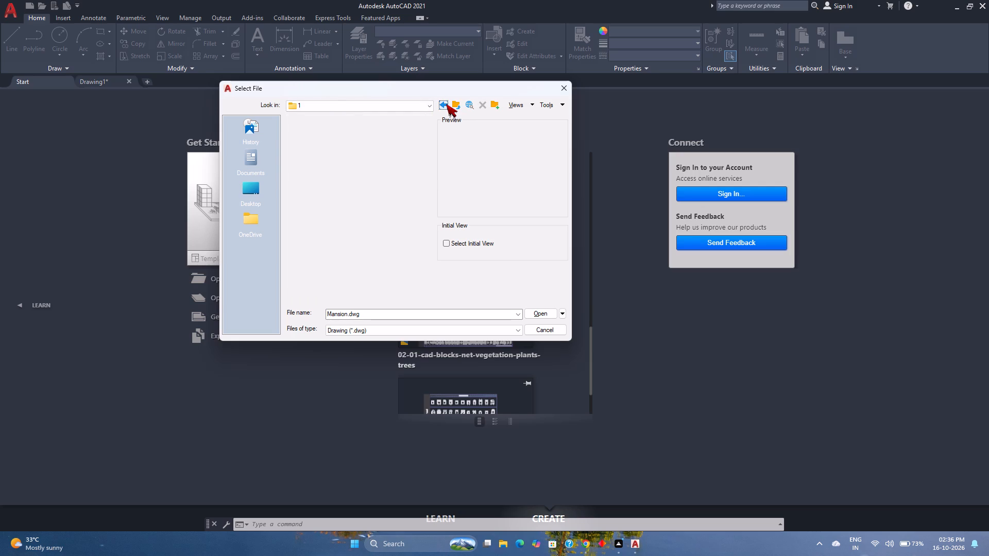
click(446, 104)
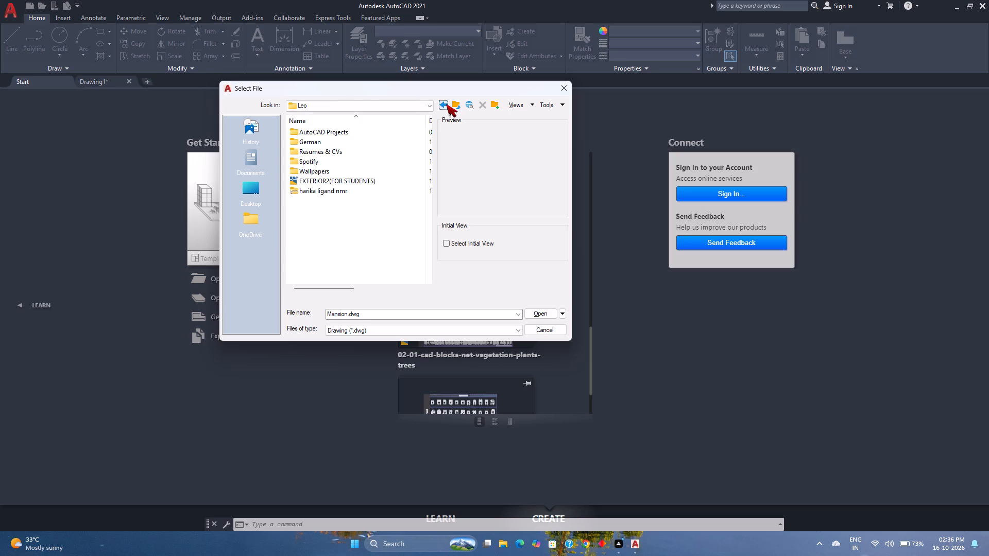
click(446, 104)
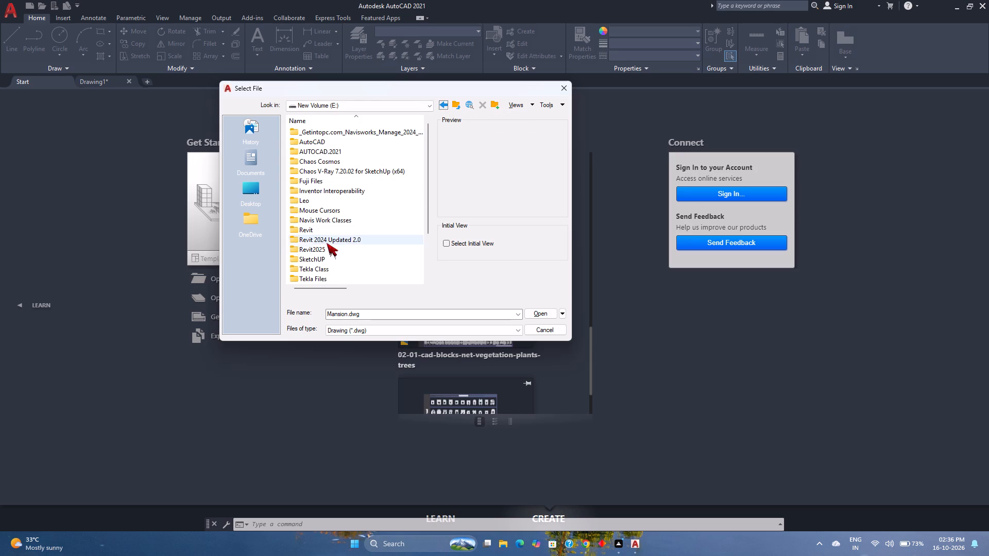
Open the Floor Plan drawing from the AutoCAD folder on New Volume (E:).
double_click(348, 142)
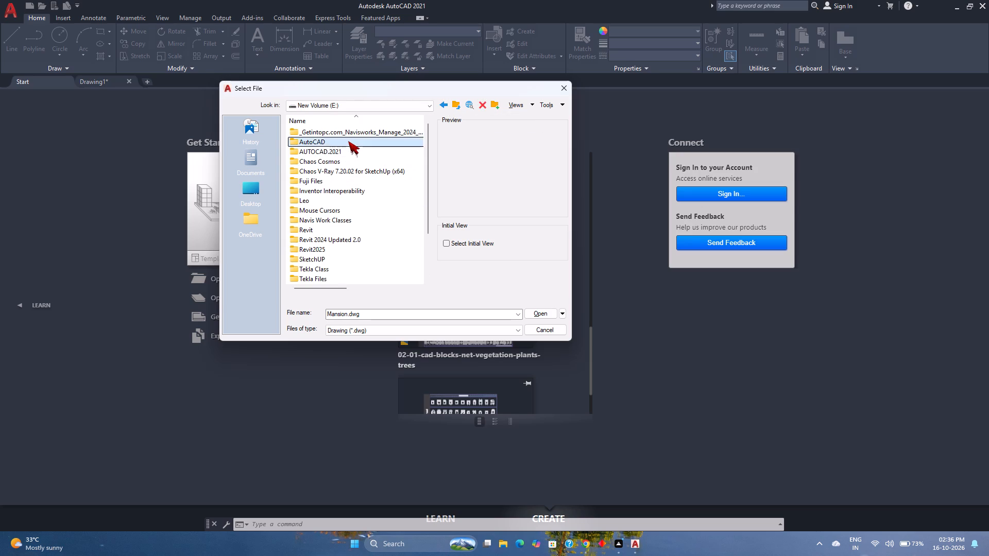
scroll(350, 213, down, 4)
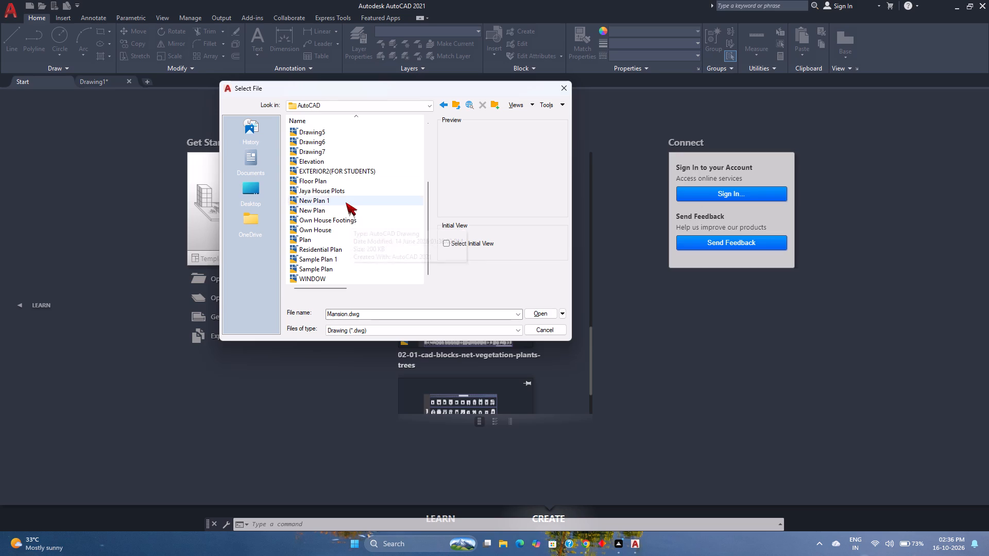
click(332, 162)
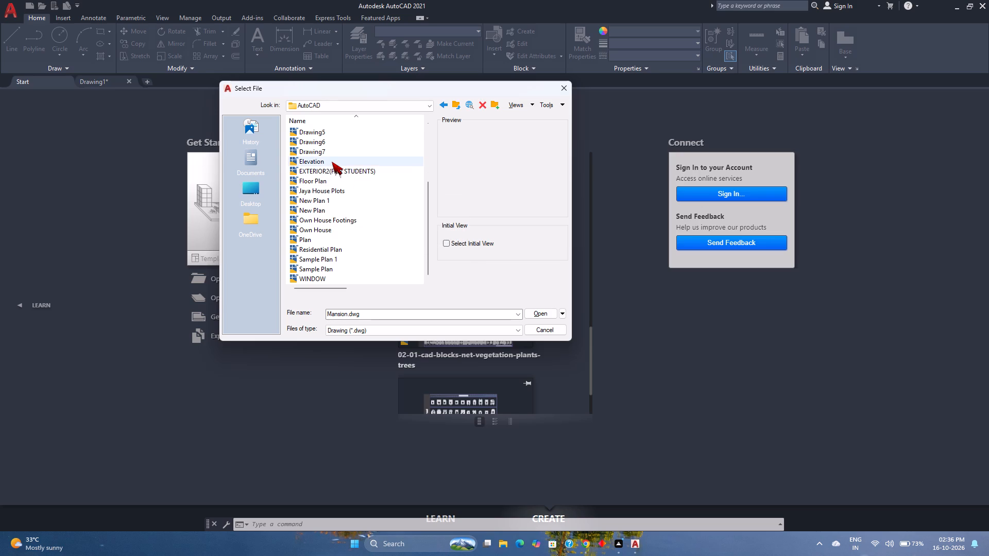
click(330, 171)
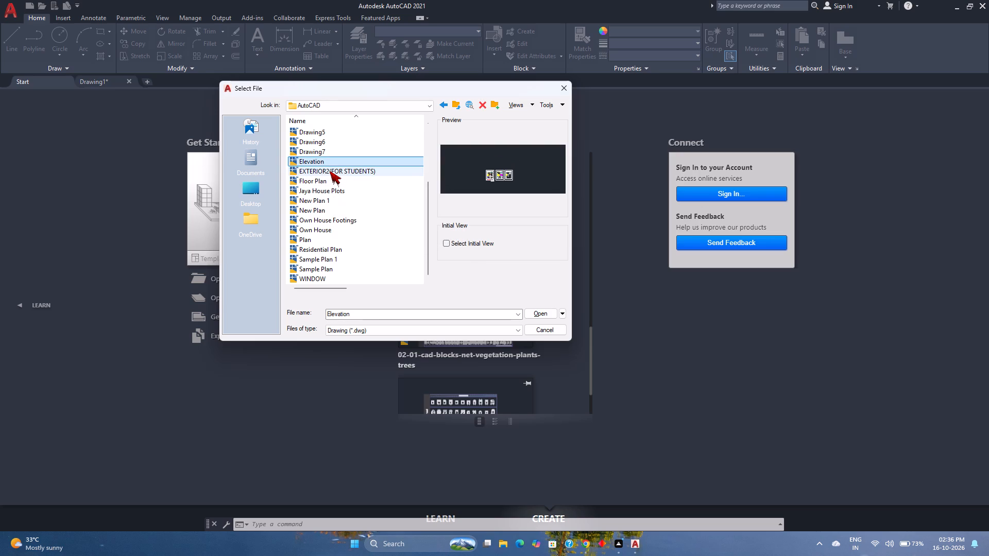
click(327, 178)
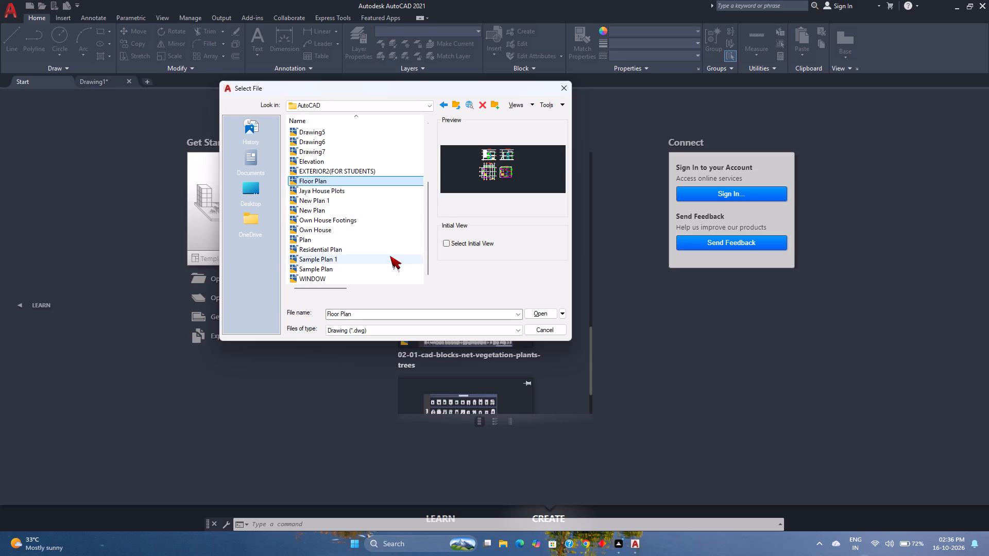
click(536, 314)
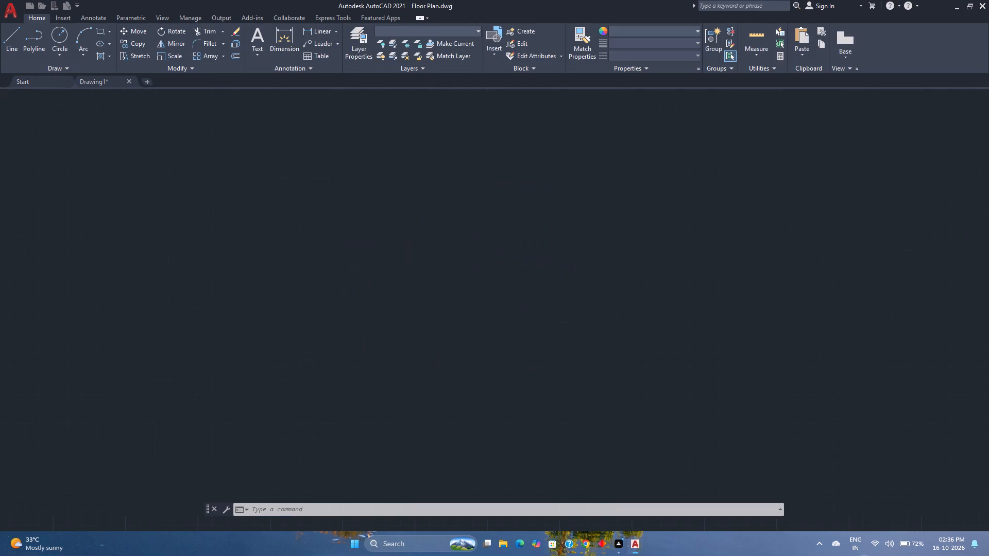
Look over the Floor Plan drawing's ground floor and first floor plans, elevation and section.
scroll(406, 341, up, 2)
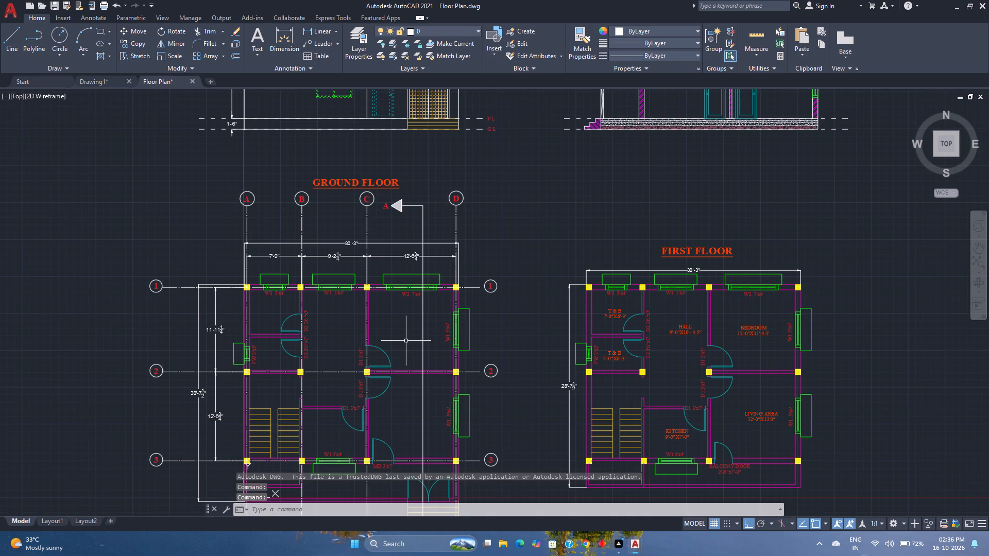
scroll(406, 340, up, 2)
scroll(407, 340, down, 2)
middle_drag(407, 340, 486, 276)
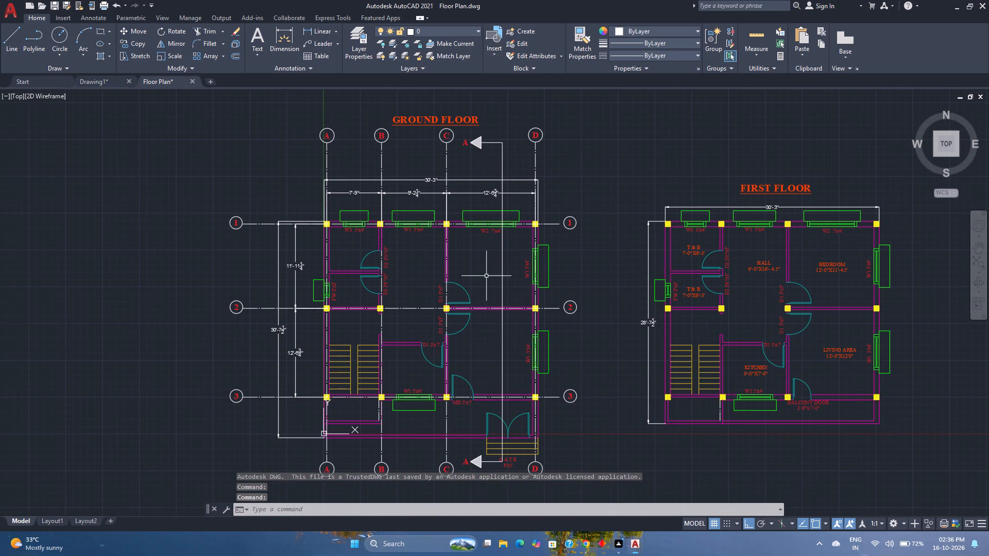
middle_drag(348, 345, 359, 304)
middle_click(360, 304)
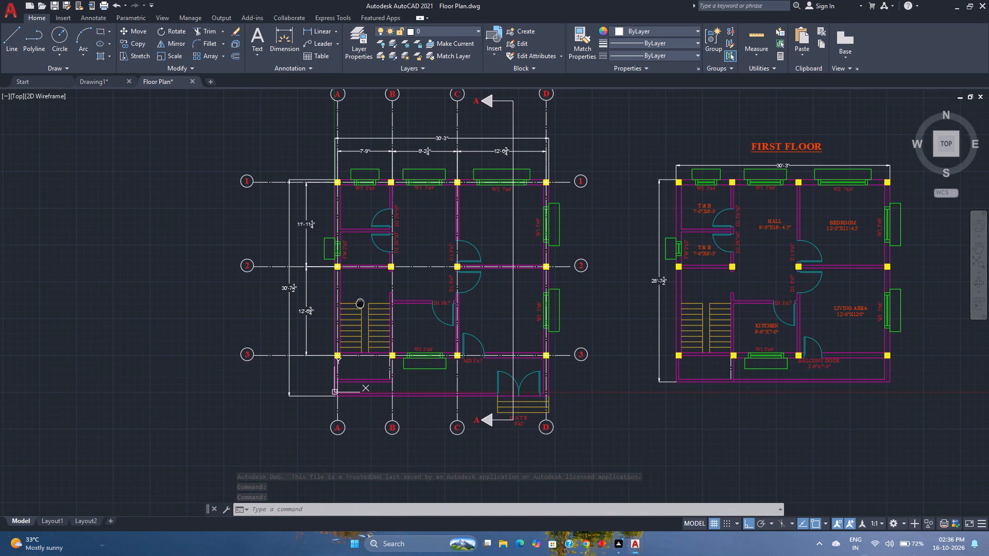
scroll(367, 299, down, 1)
middle_drag(436, 231, 438, 259)
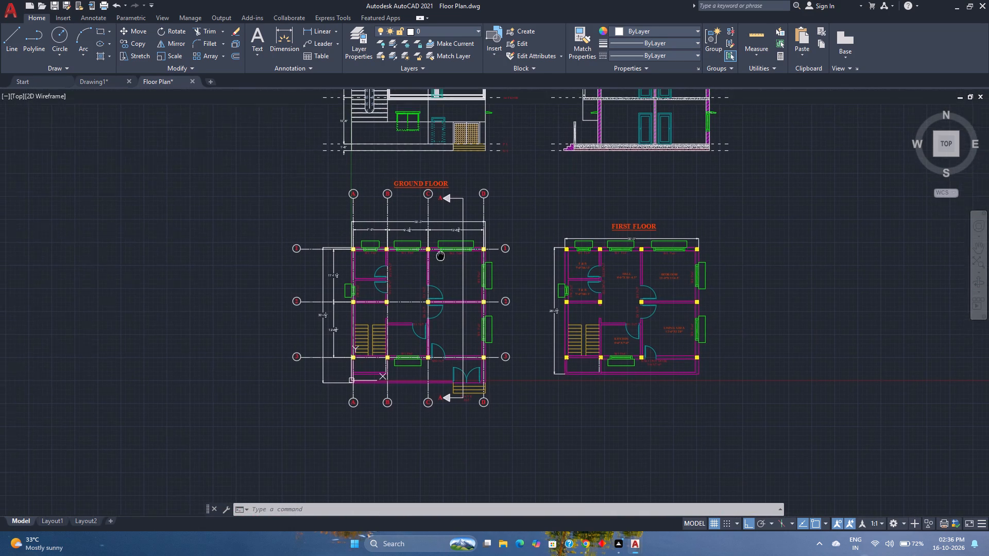
middle_drag(438, 259, 394, 328)
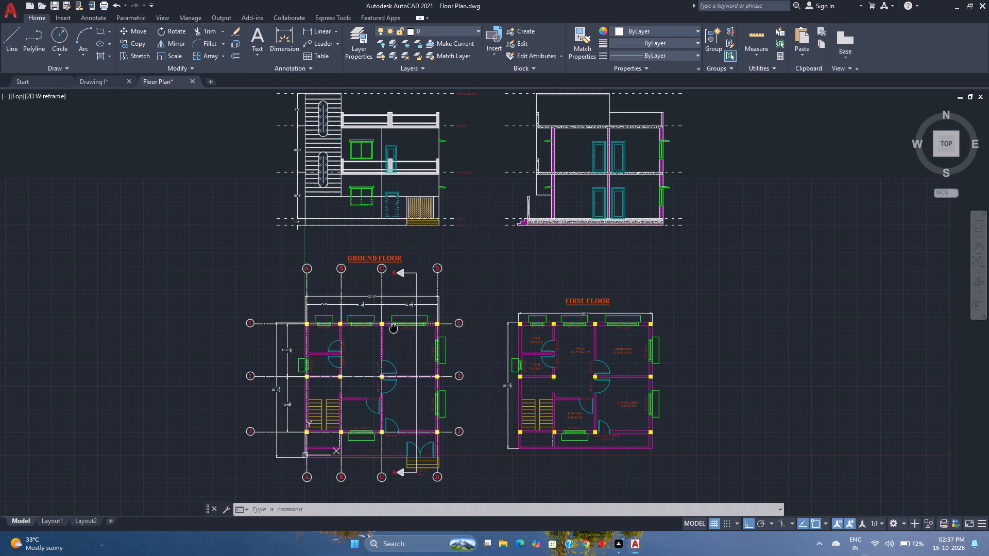
middle_drag(394, 328, 379, 337)
scroll(378, 330, up, 1)
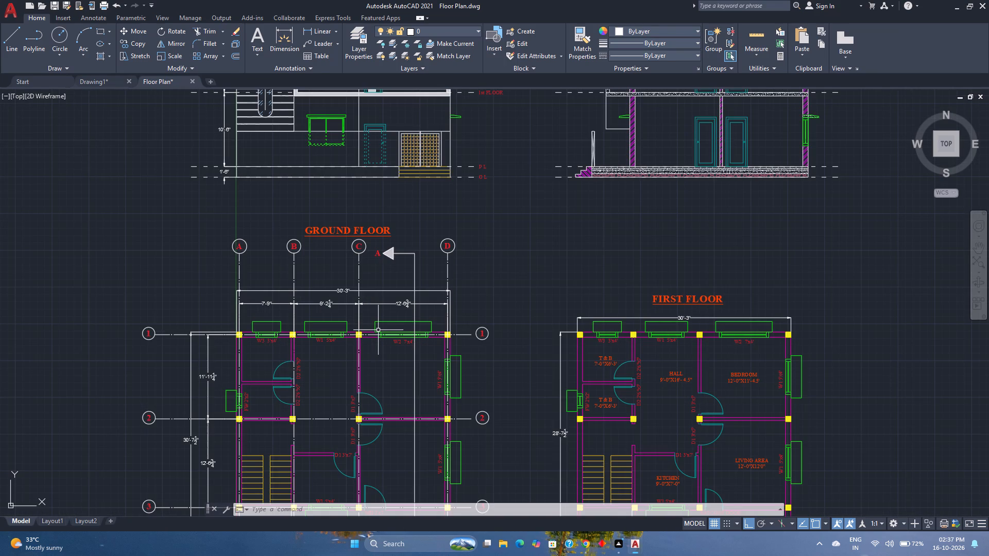
scroll(378, 329, down, 1)
middle_drag(378, 329, 404, 316)
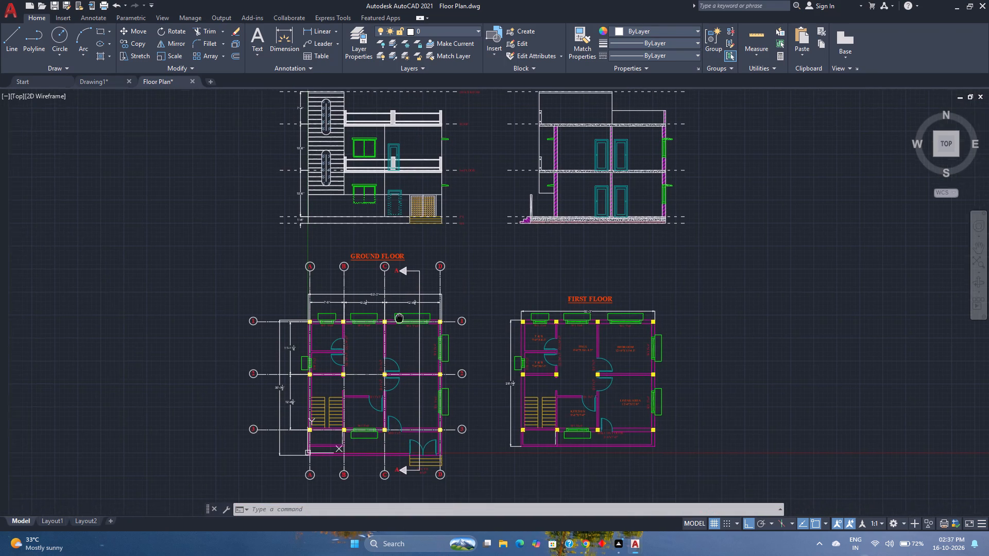
middle_drag(404, 316, 457, 325)
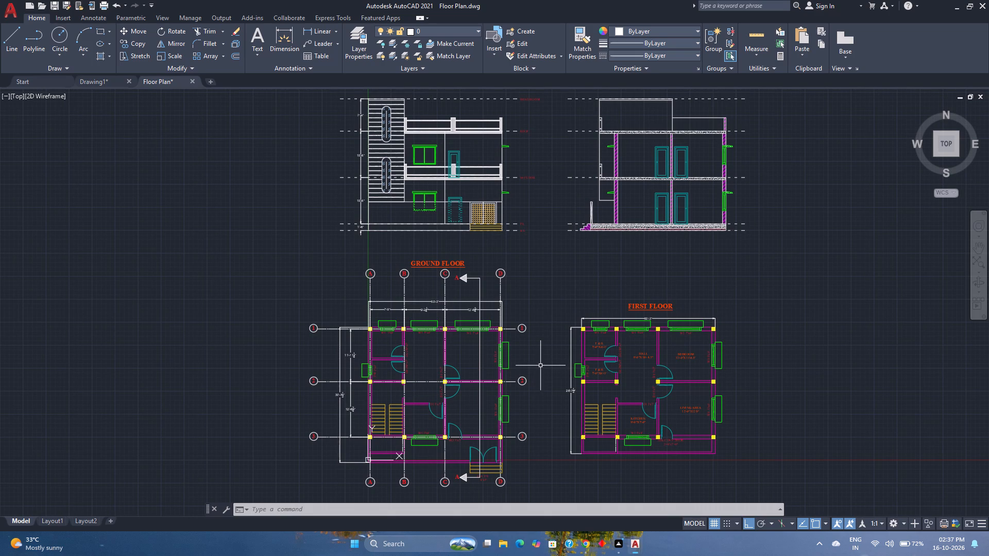
Examine the ground floor plan's grid lines, outer dimensions and the wall corner near the origin.
scroll(376, 359, up, 4)
scroll(398, 370, down, 2)
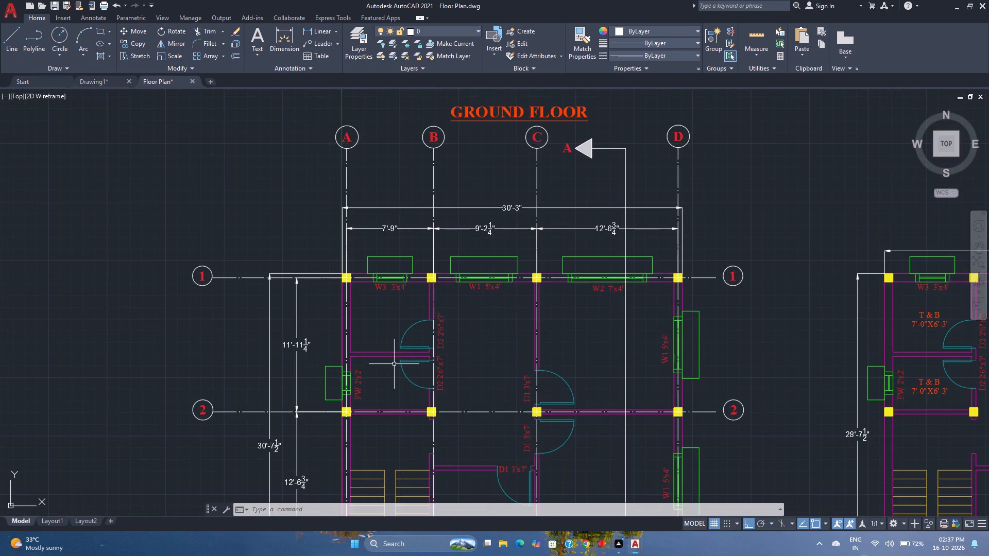
middle_drag(392, 368, 397, 265)
middle_click(397, 264)
scroll(401, 324, down, 1)
middle_drag(399, 325, 419, 260)
middle_click(419, 260)
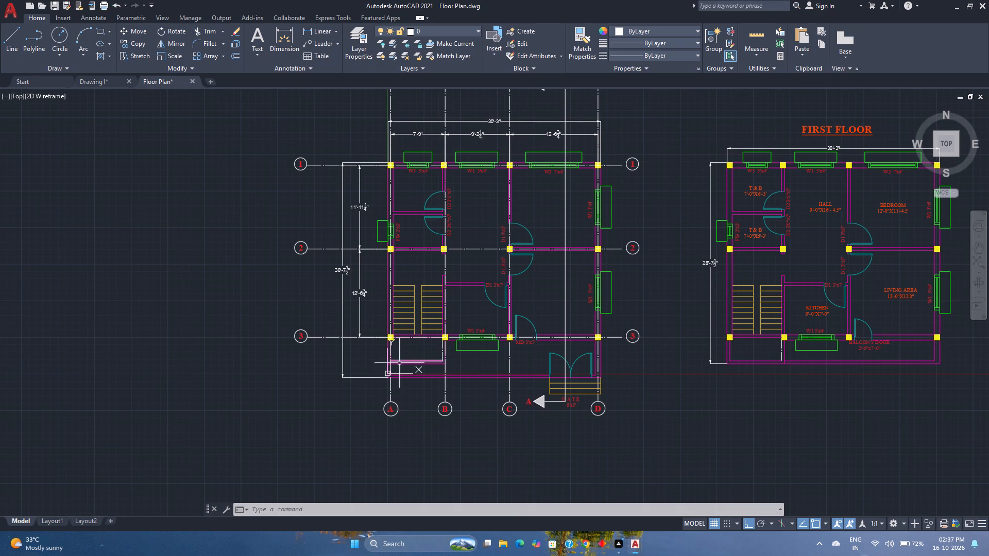
scroll(387, 382, up, 1)
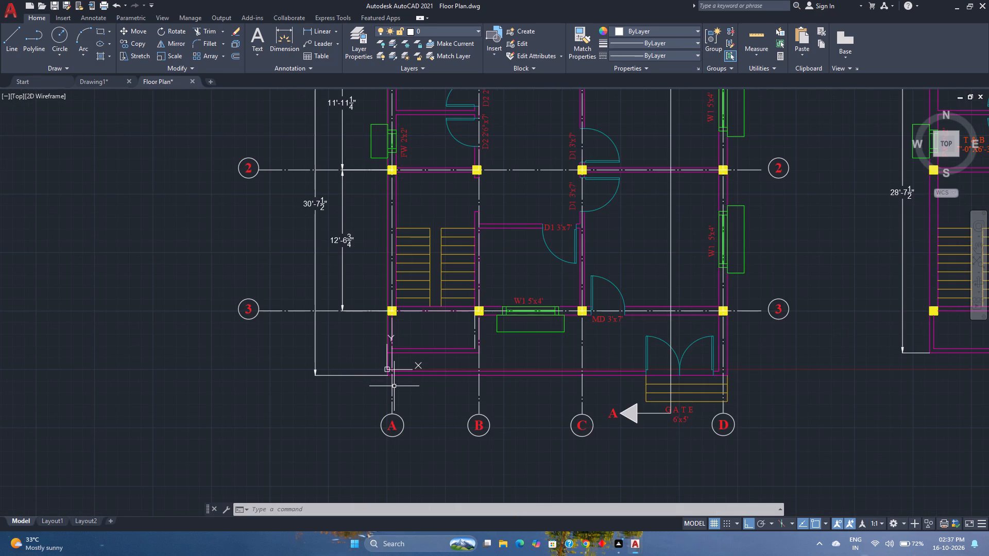
scroll(400, 339, down, 2)
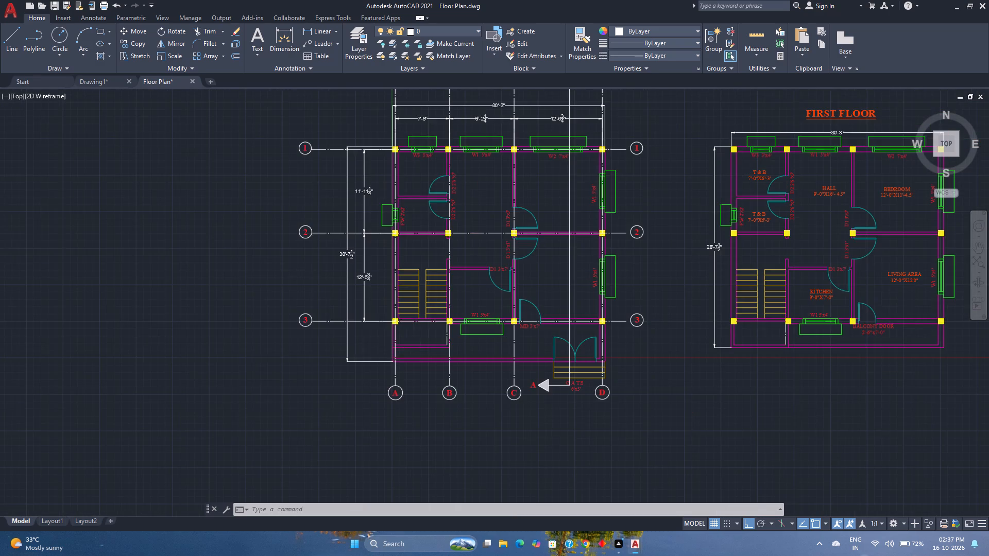
middle_drag(400, 339, 407, 352)
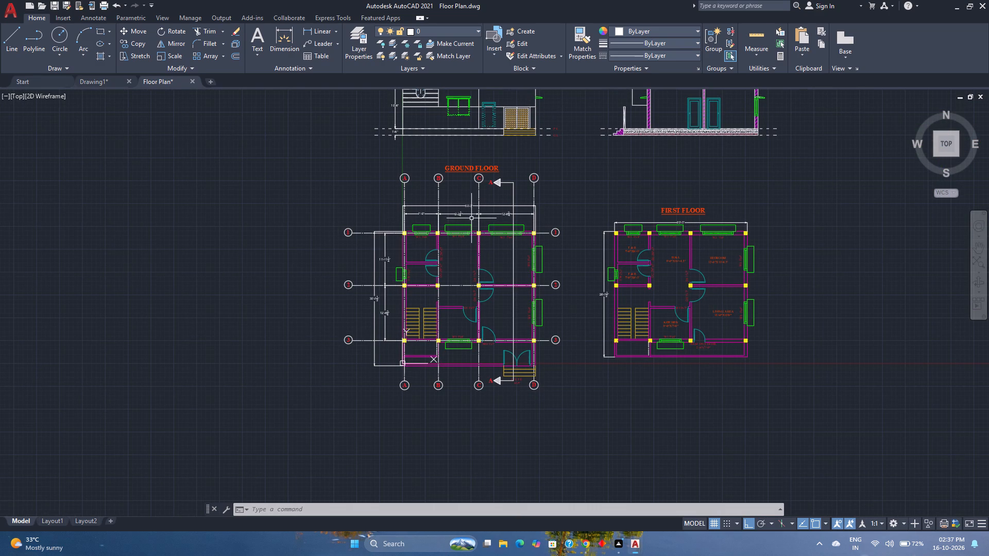
scroll(444, 236, up, 1)
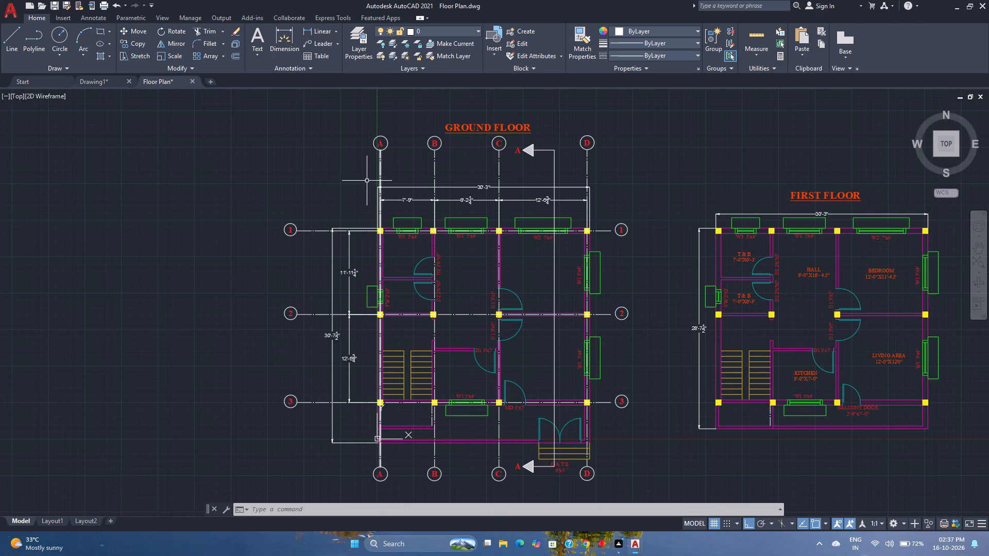
Review the list of layers used in the Floor Plan drawing.
click(454, 31)
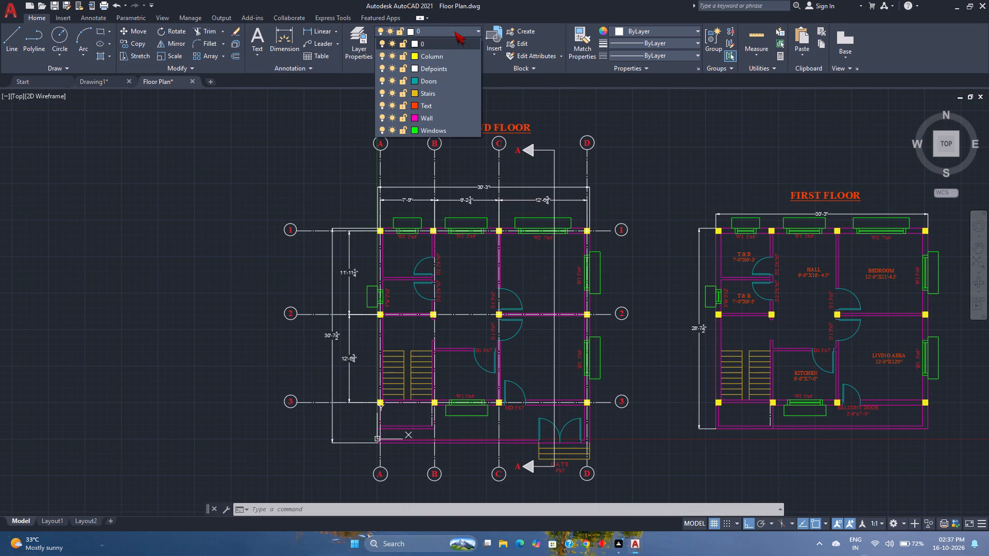
click(454, 31)
scroll(374, 305, up, 1)
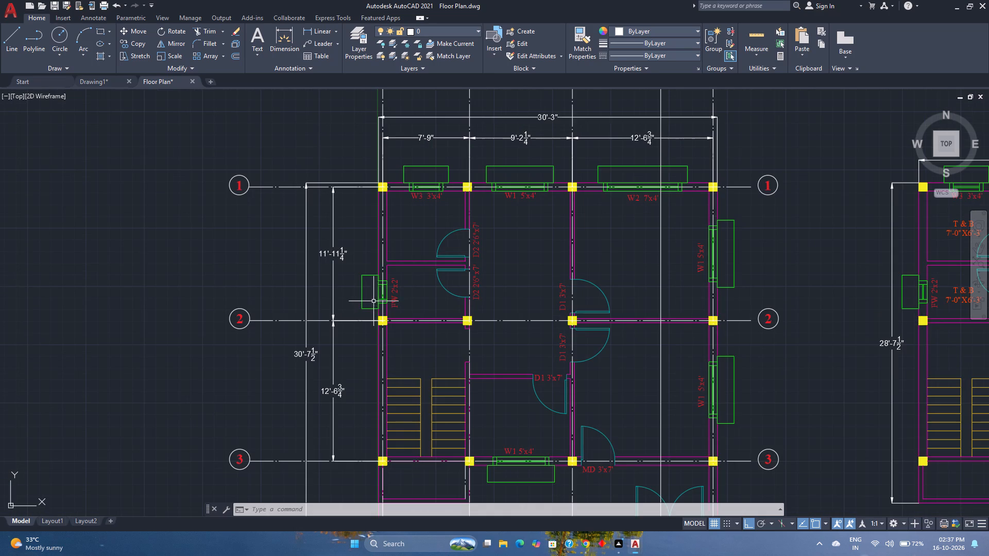
scroll(369, 299, down, 1)
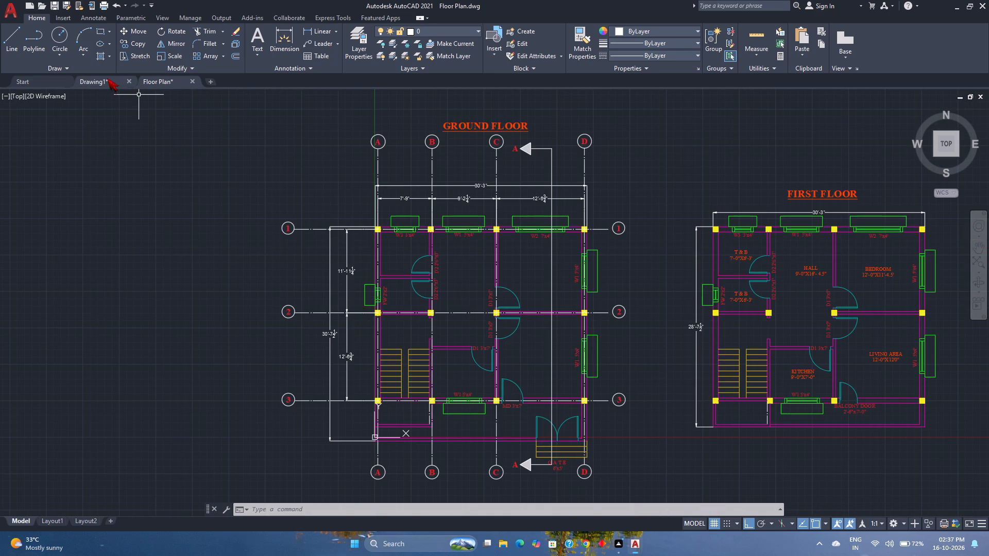
Switch to Drawing1 and select the vertical line to view it in relation to the origin.
click(106, 78)
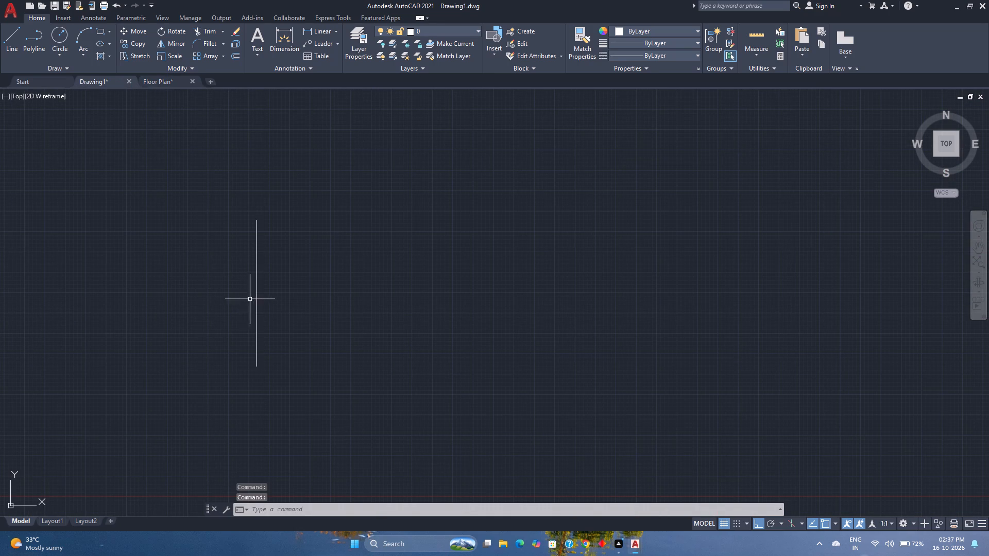
click(257, 297)
scroll(249, 393, down, 1)
middle_drag(248, 391, 258, 378)
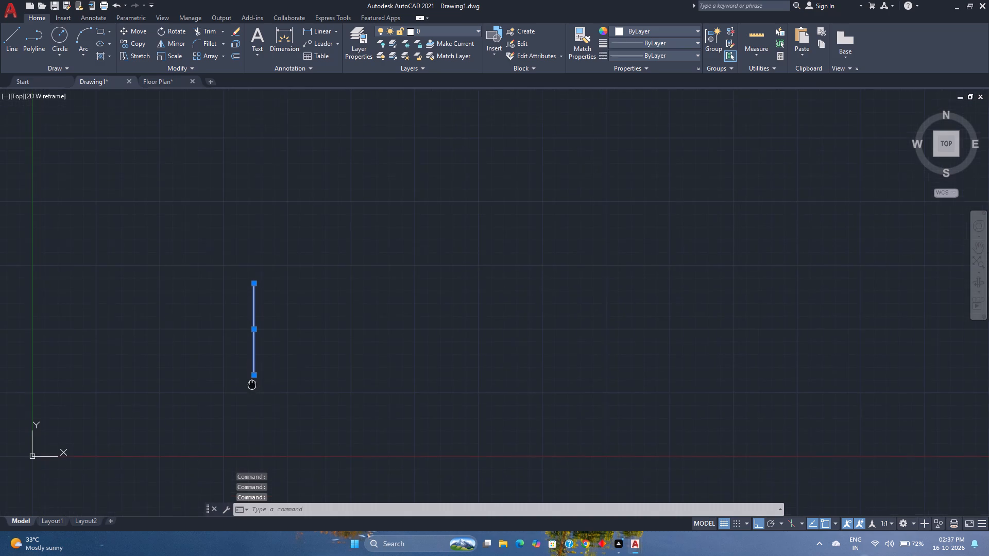
middle_drag(258, 378, 278, 353)
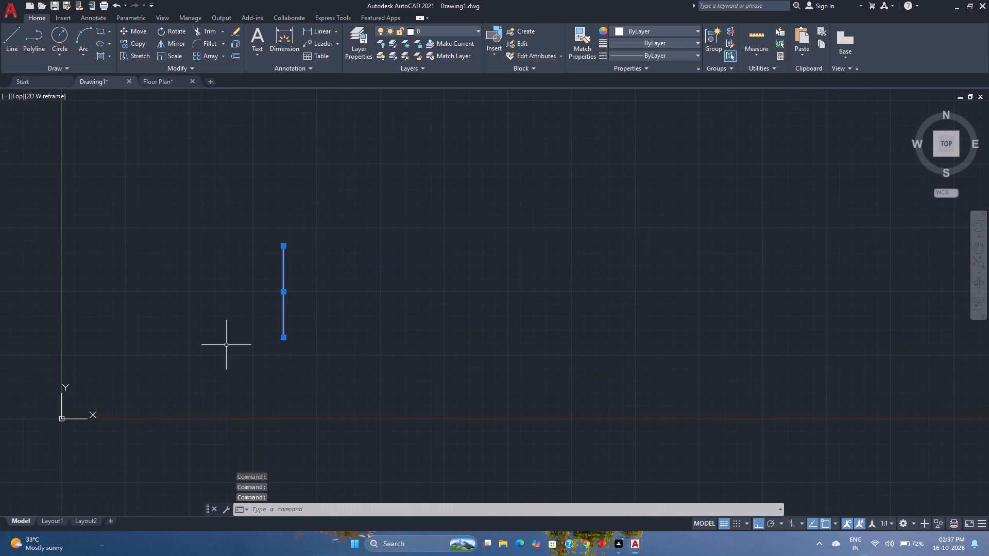
Return to the Floor Plan drawing and quick-measure the ground floor around grids A and B near the front wall.
click(166, 81)
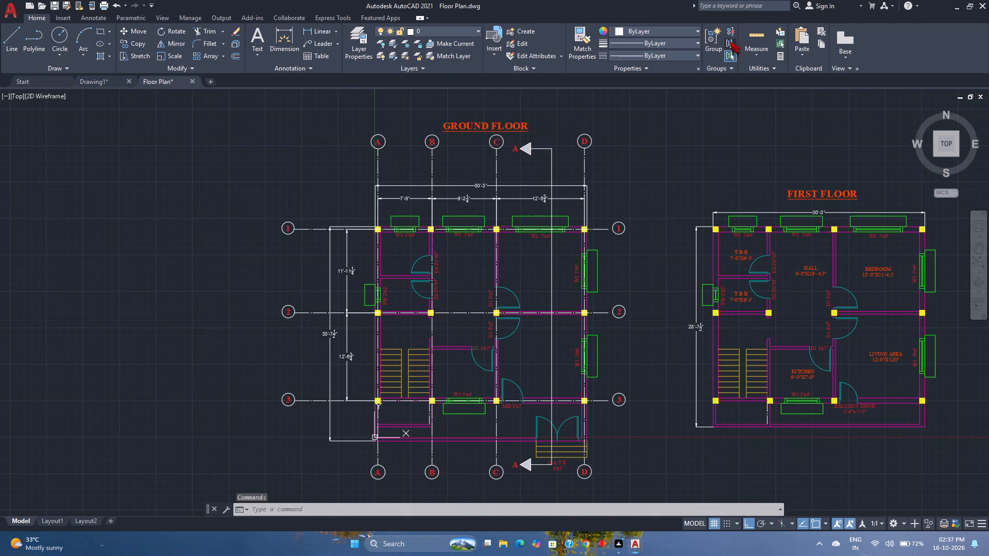
click(764, 37)
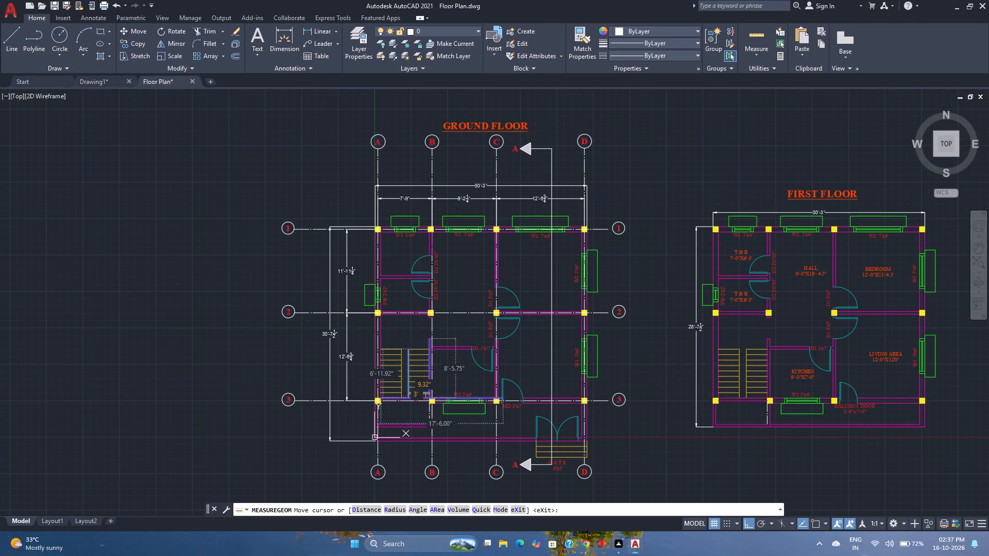
scroll(411, 424, down, 1)
scroll(411, 424, up, 3)
middle_drag(407, 419, 422, 354)
middle_click(422, 354)
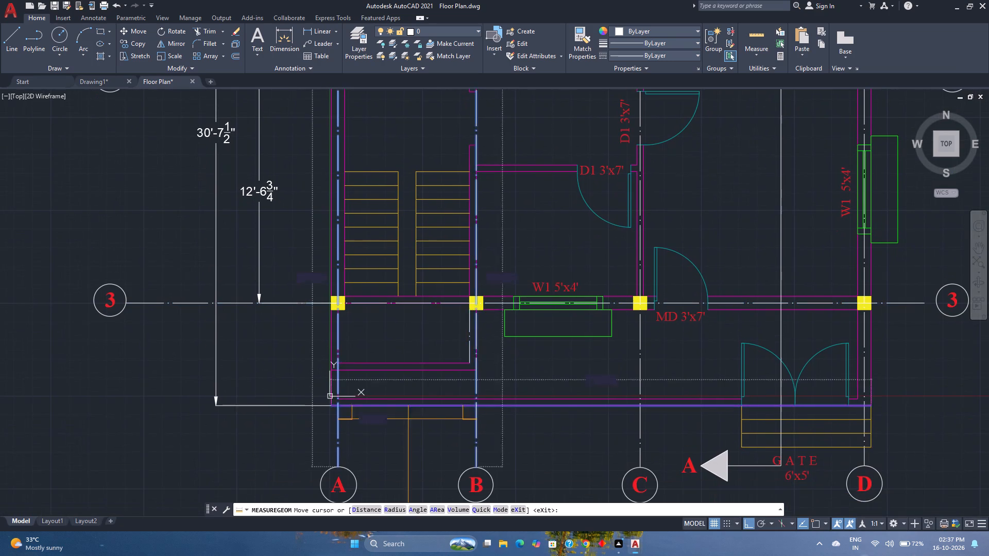
scroll(393, 419, down, 1)
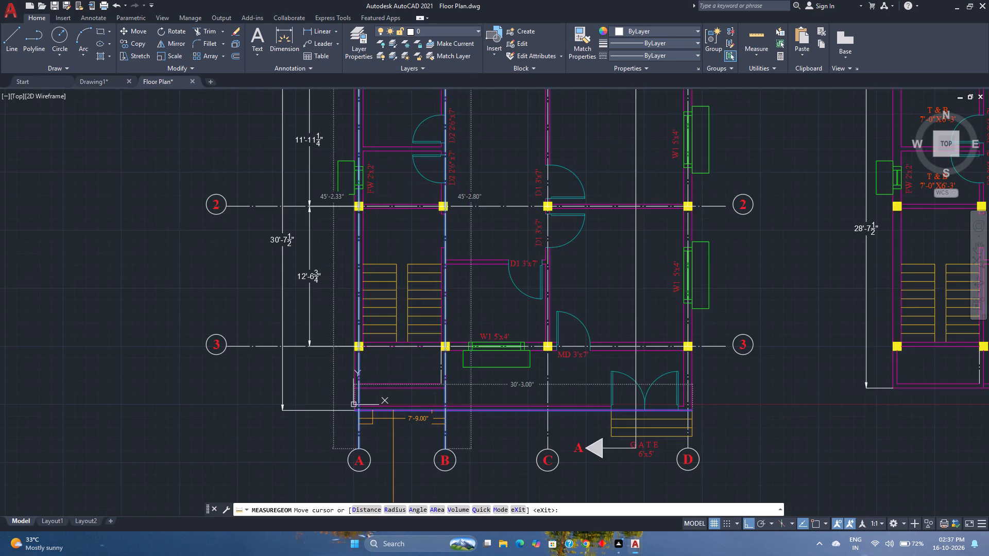
scroll(393, 419, down, 1)
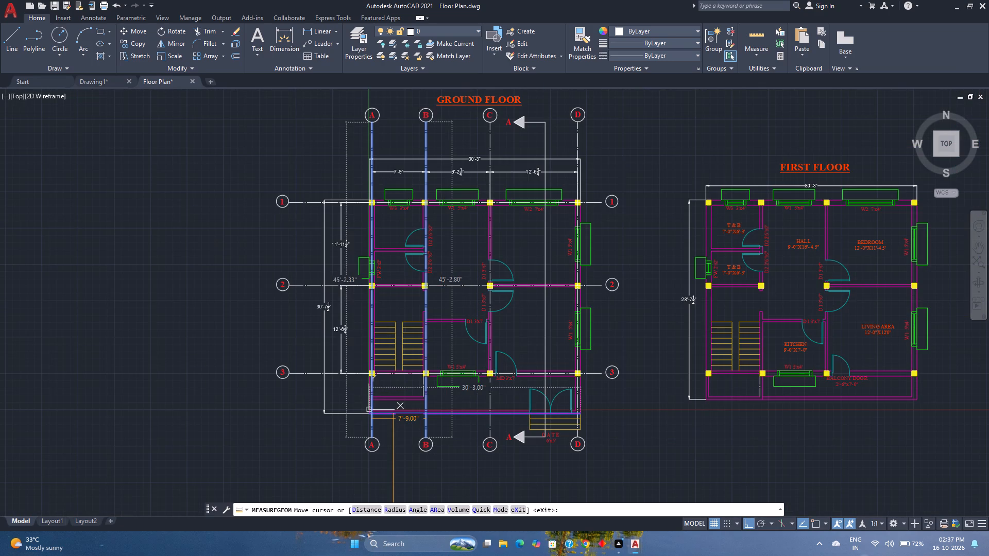
scroll(396, 424, up, 1)
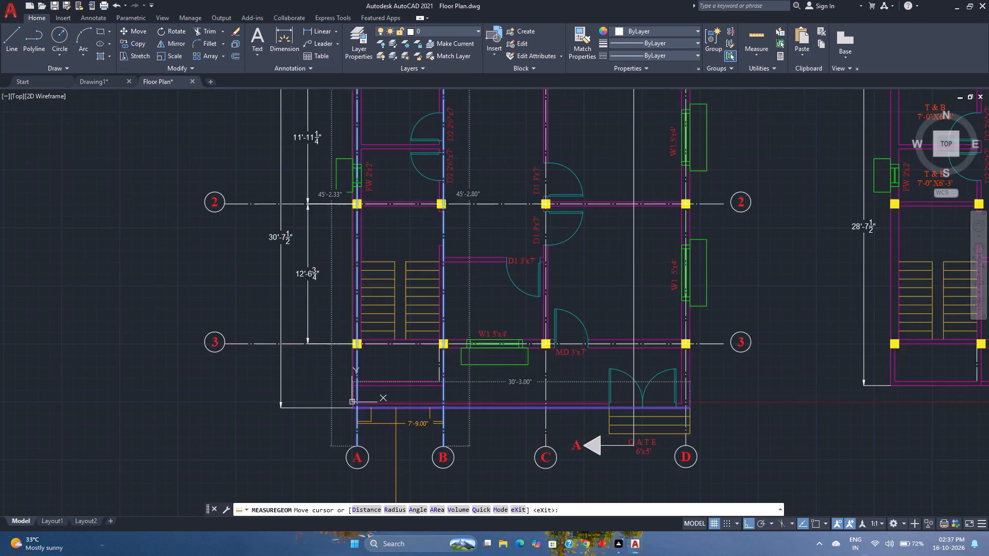
scroll(396, 424, up, 1)
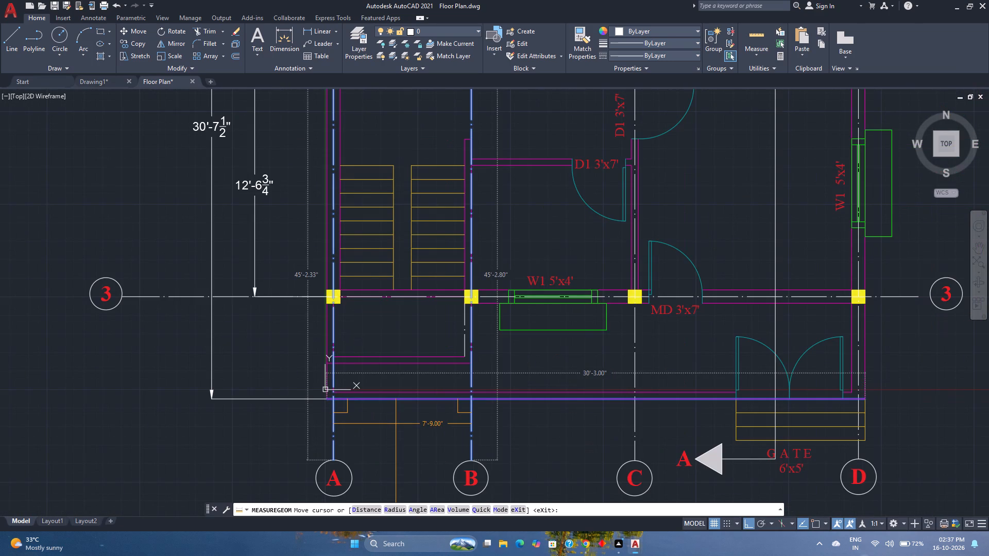
key(Escape)
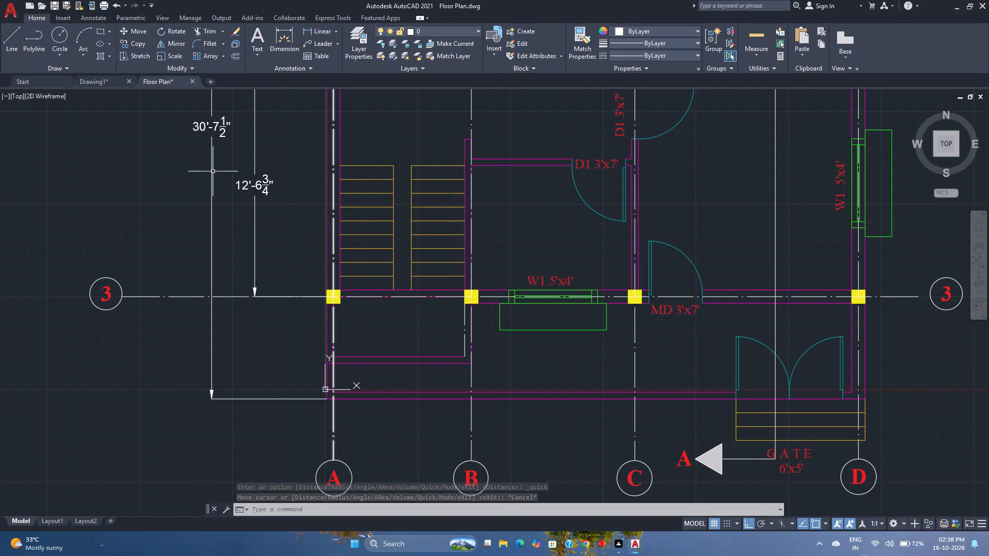
Switch back to Drawing1.
click(96, 78)
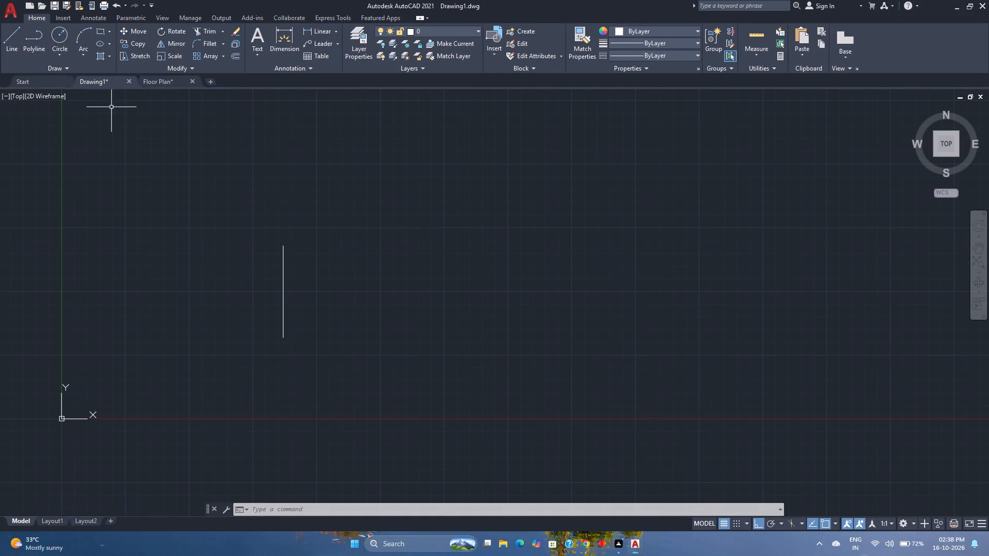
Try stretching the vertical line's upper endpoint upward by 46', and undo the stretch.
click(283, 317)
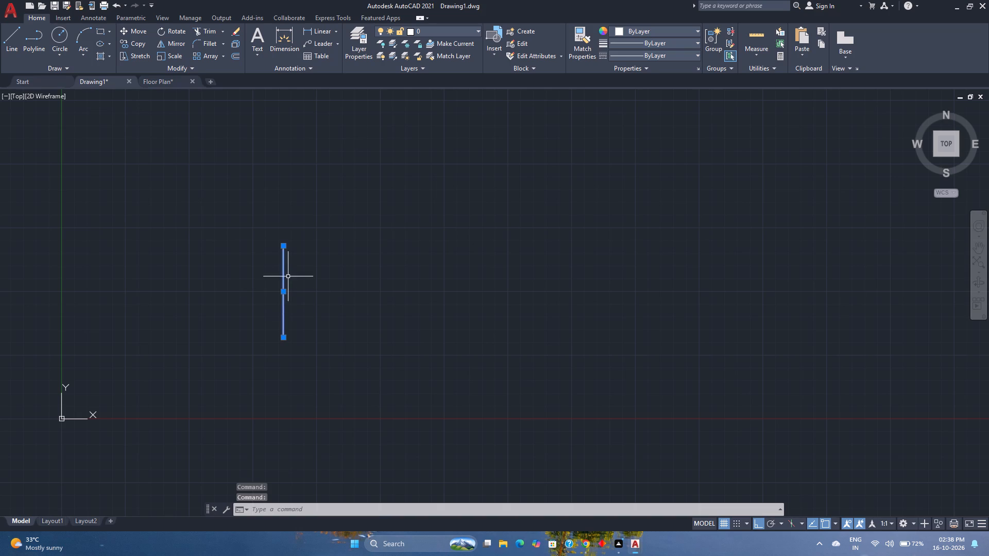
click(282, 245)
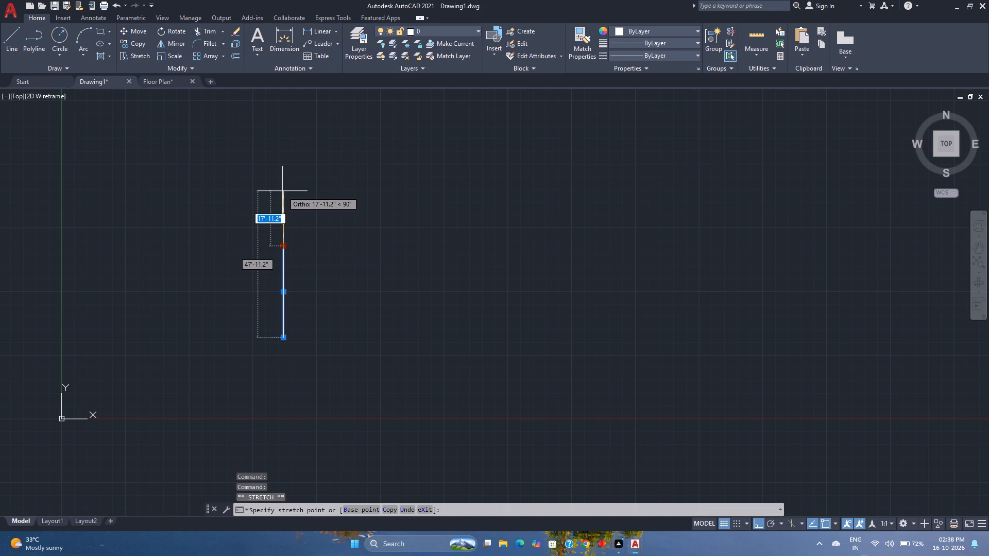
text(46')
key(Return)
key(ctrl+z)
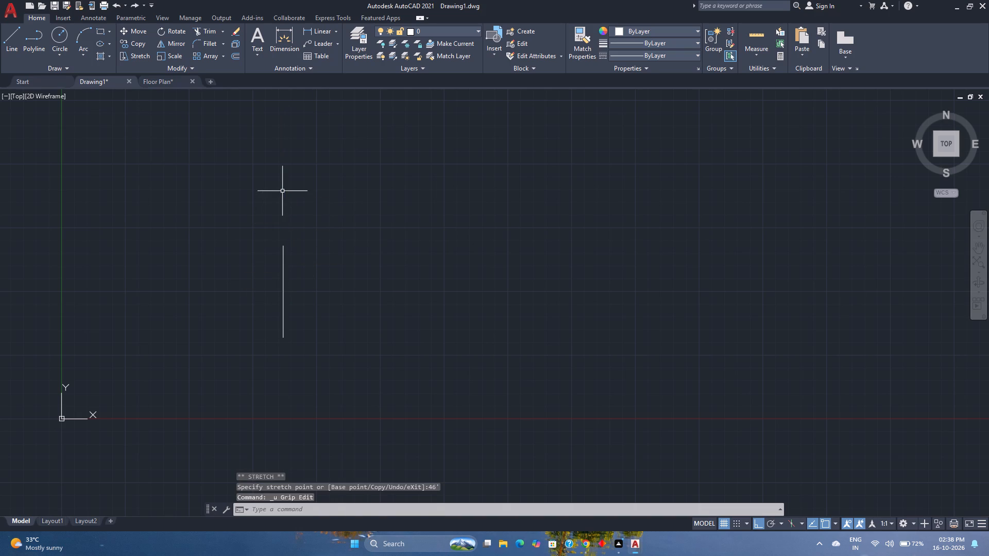
Lengthen the vertical line by stretching its upper endpoint 16' straight up.
click(283, 265)
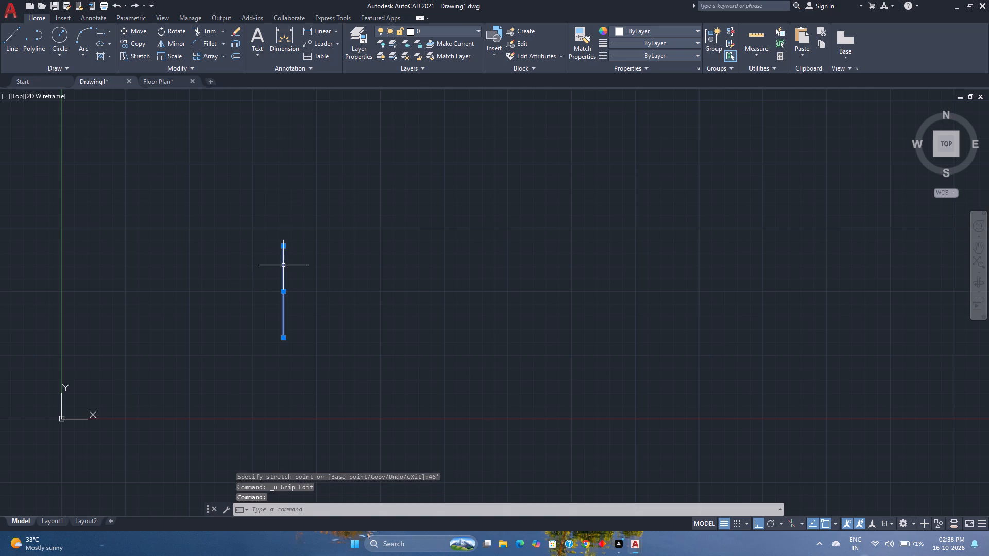
click(282, 244)
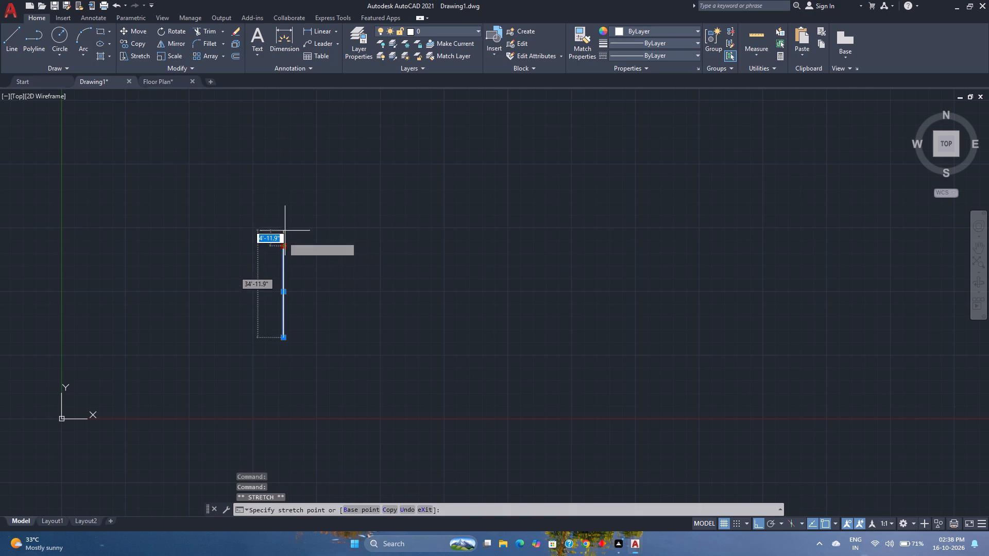
text(16')
key(Return)
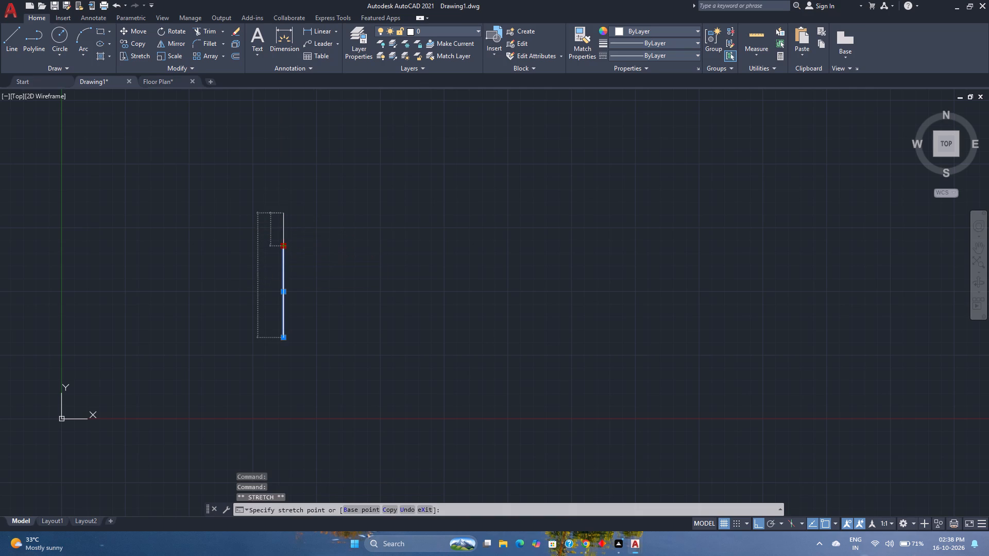
key(Escape)
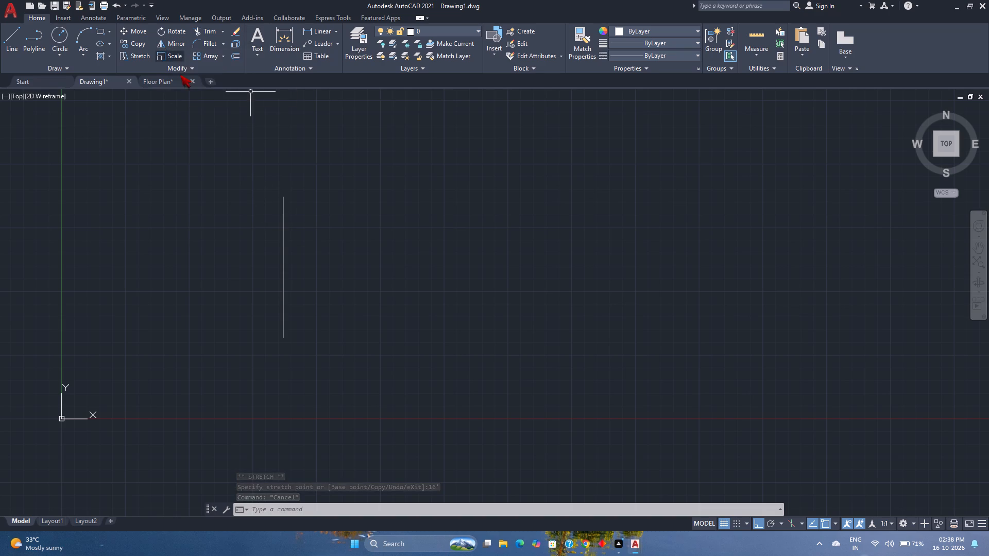
Quick-measure the wall and yellow column on the outer grid line in the Floor Plan drawing, and return to Drawing1.
click(164, 83)
scroll(323, 265, up, 3)
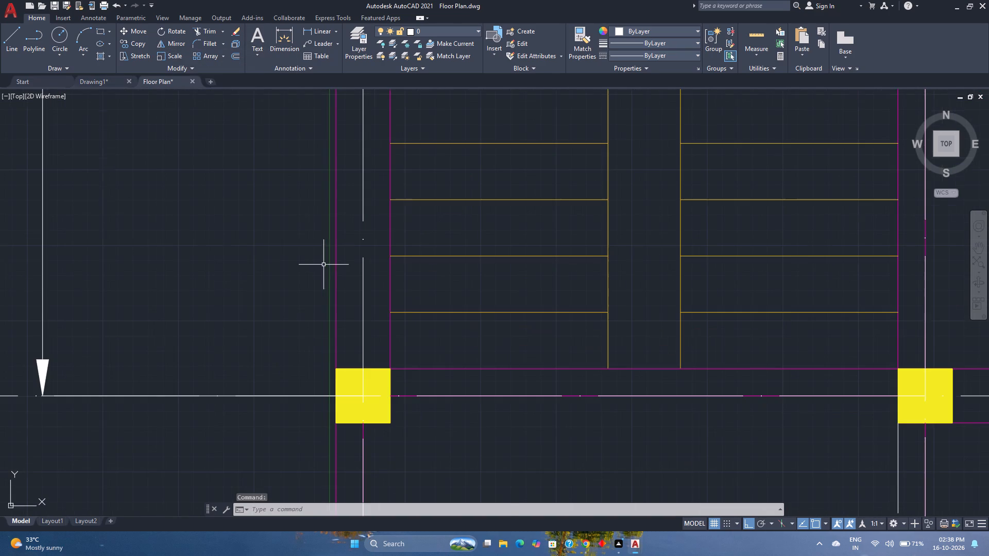
click(756, 38)
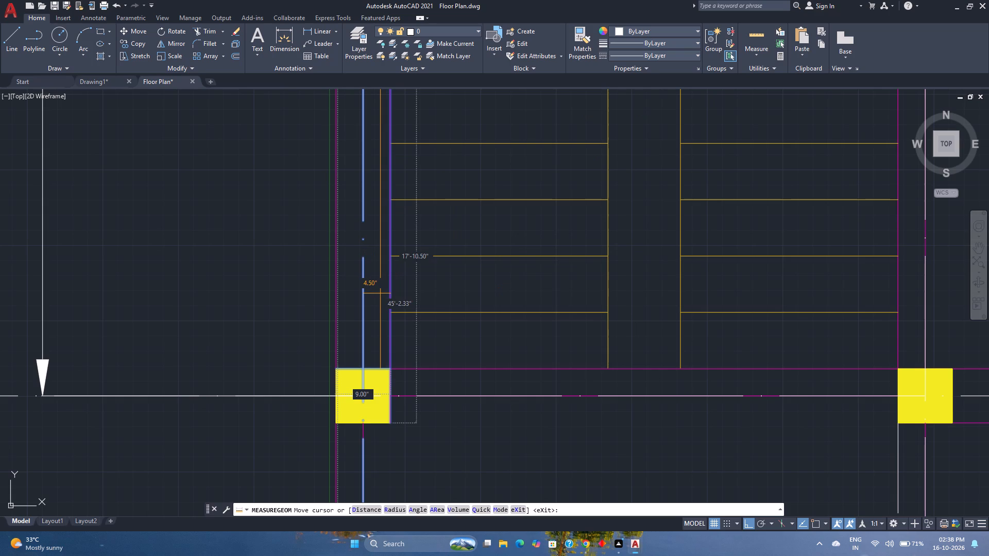
key(Escape)
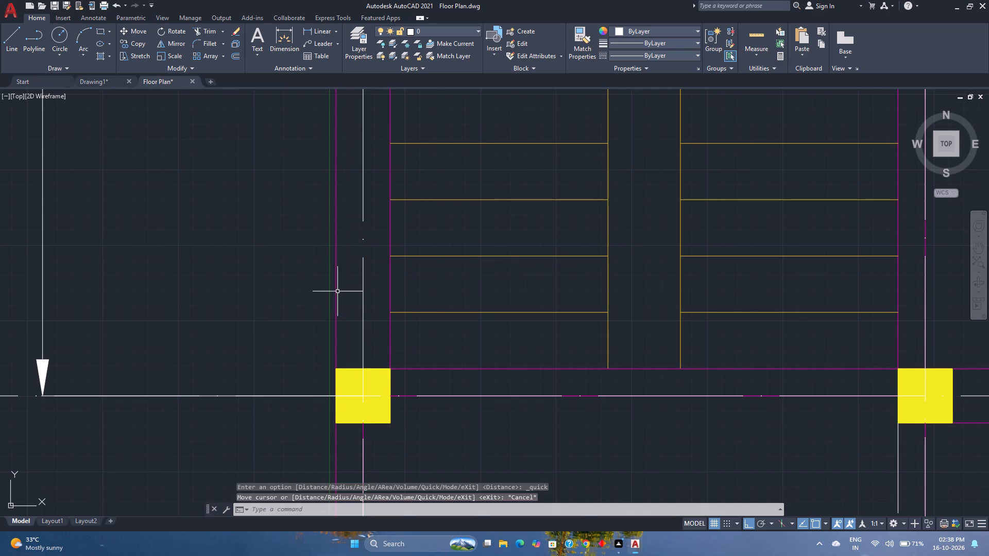
click(108, 83)
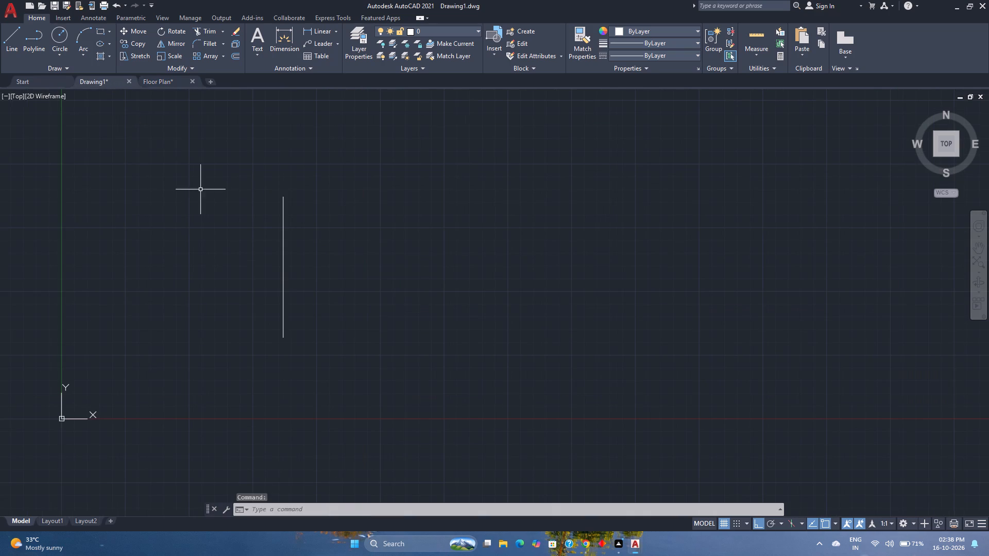
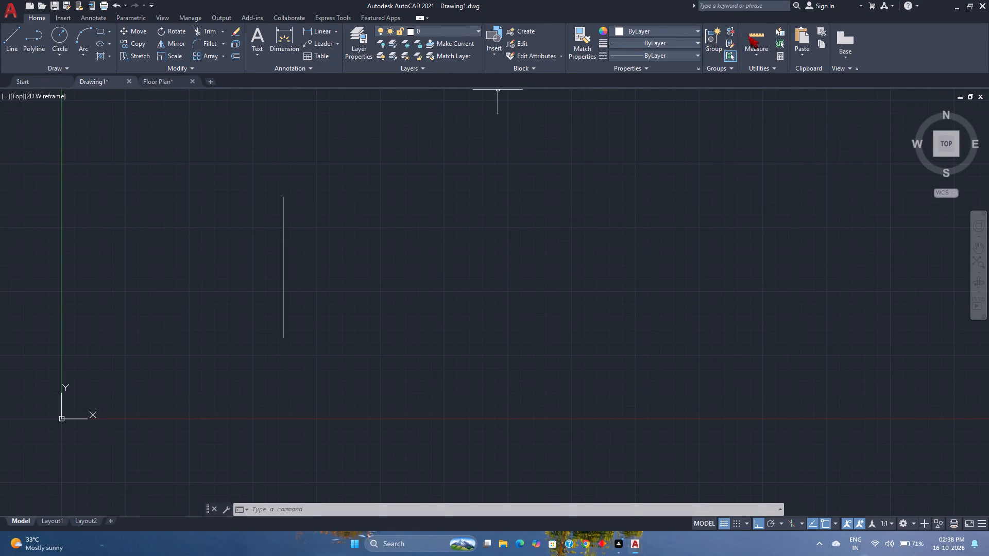
Offset the vertical line 4.5" to both sides to form the two faces of the wall.
click(234, 58)
text(0.45)
key(BackSpace)
key(BackSpace)
key(BackSpace)
key(BackSpace)
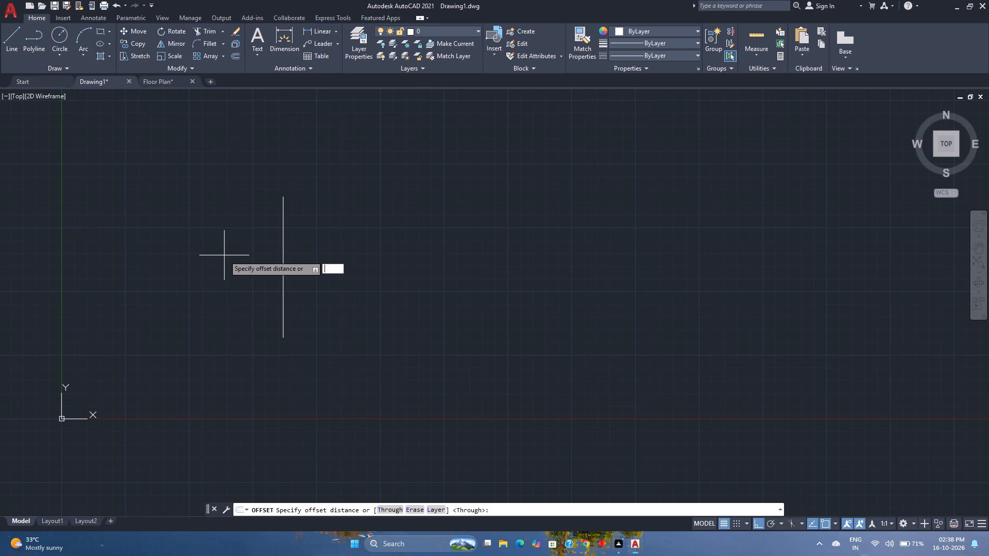
text(4.5)
key(shift+quotedbl)
key(Return)
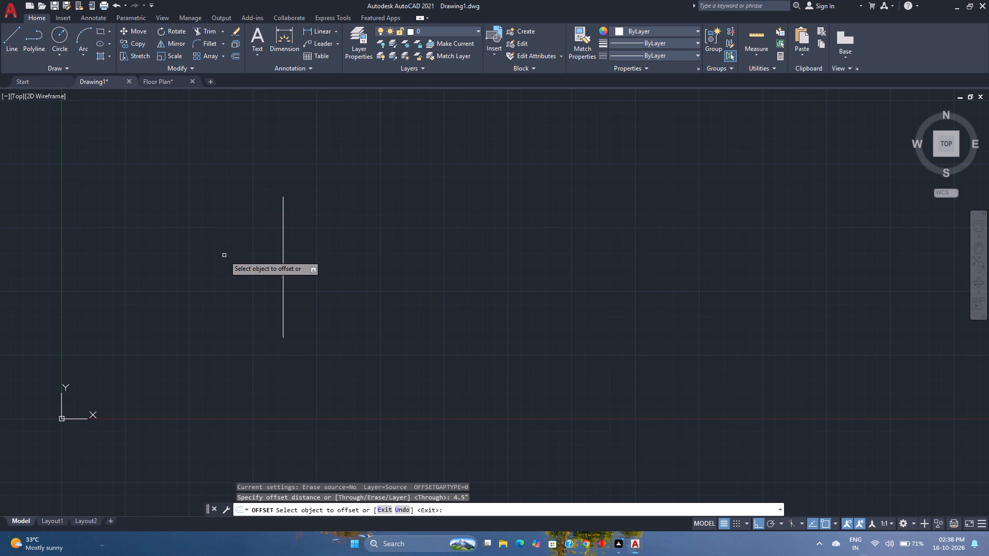
click(283, 265)
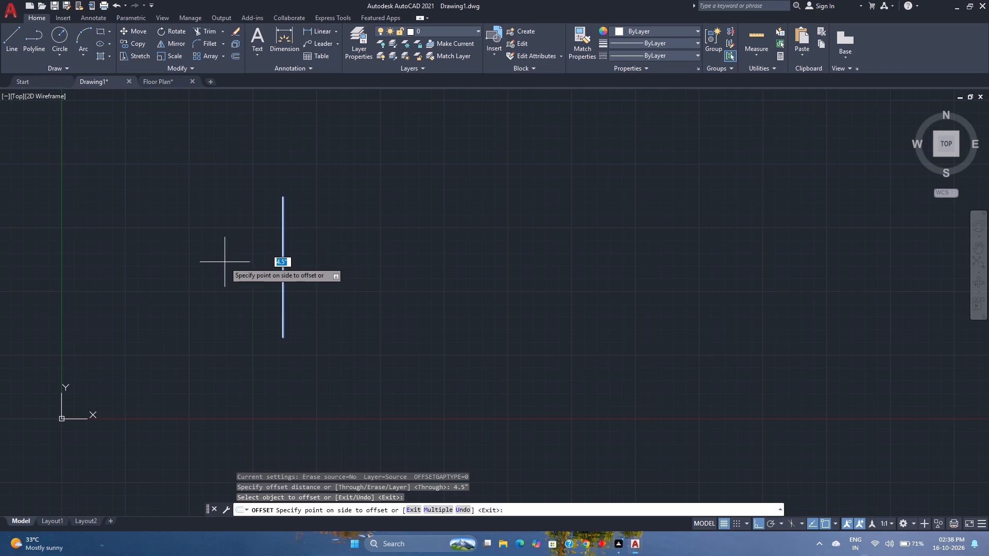
click(217, 262)
scroll(280, 283, up, 4)
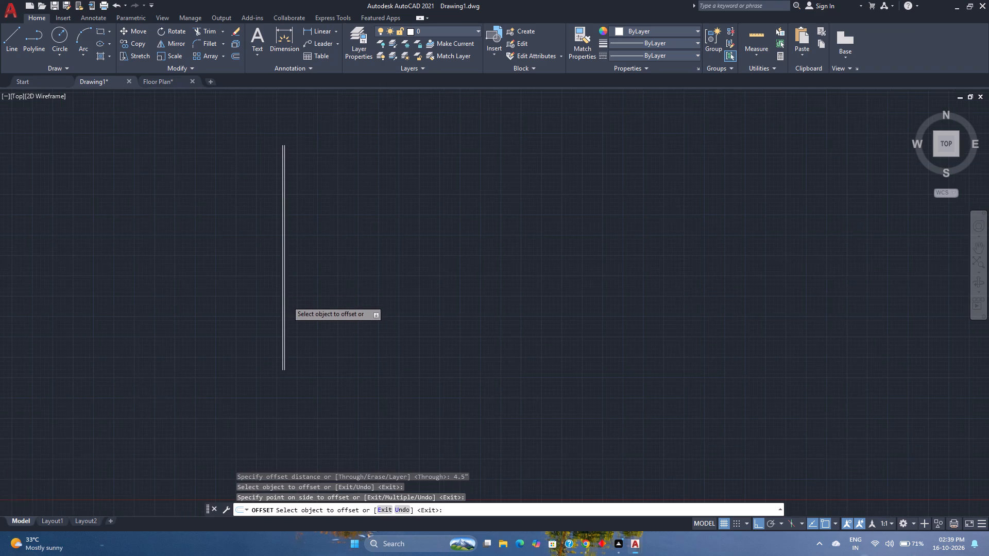
scroll(287, 301, up, 2)
click(273, 277)
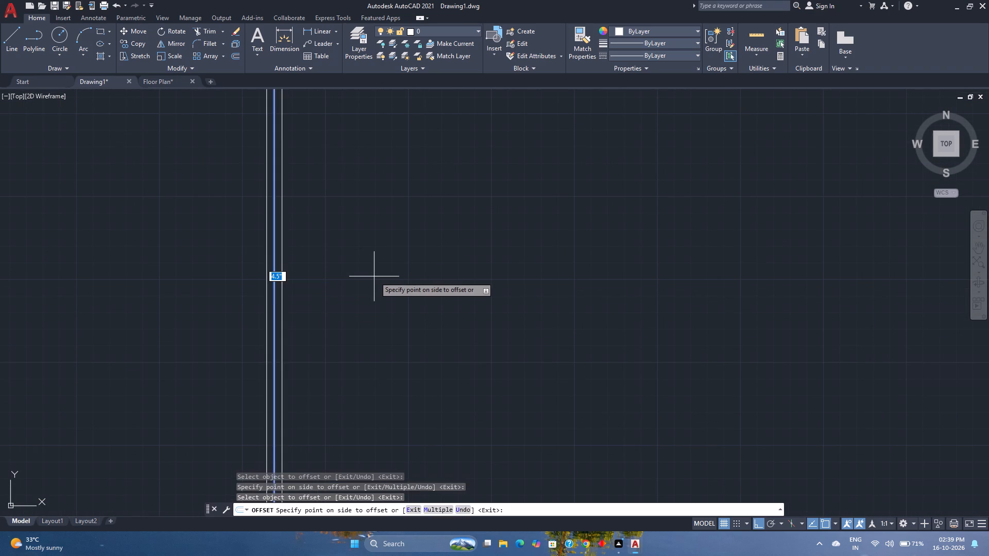
click(374, 276)
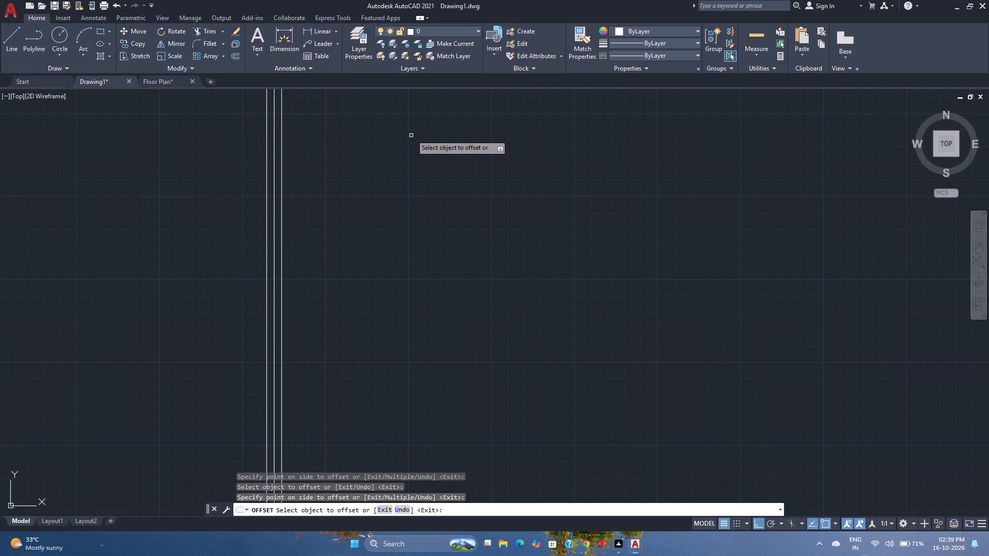
scroll(454, 181, down, 3)
scroll(454, 181, up, 3)
scroll(454, 181, down, 2)
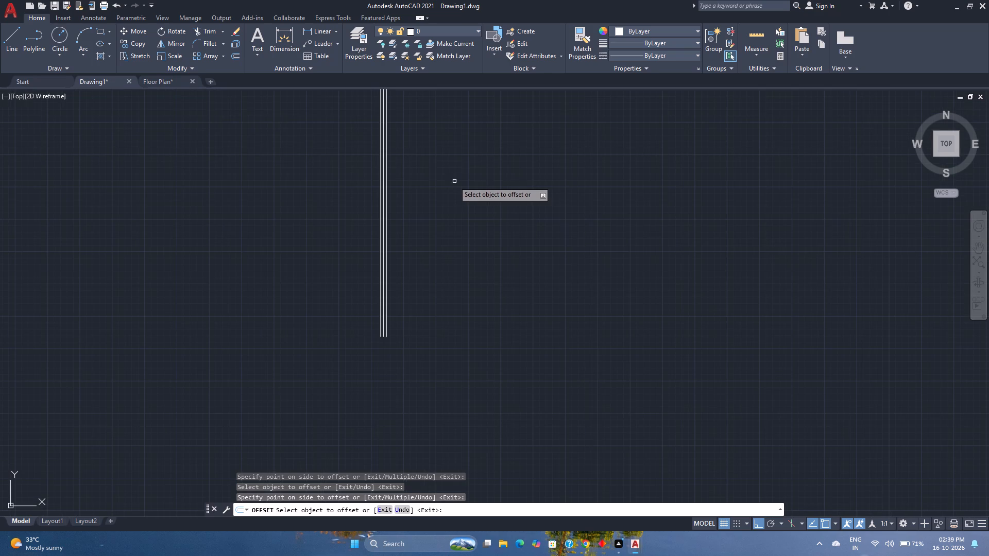
Switch to the Floor Plan drawing and examine the staircase corner, grid lines and overall dimensions of the ground floor plan.
click(177, 81)
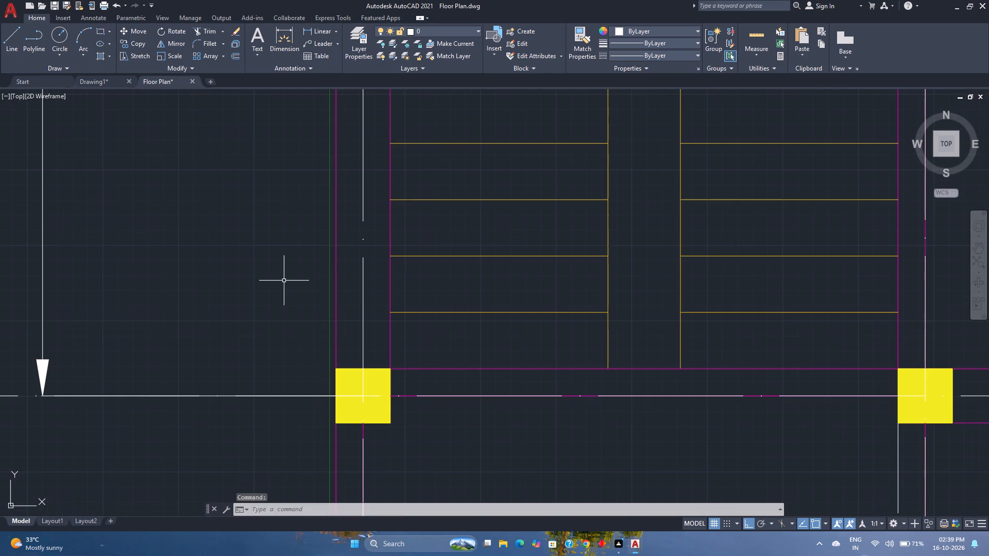
scroll(284, 281, down, 1)
scroll(284, 281, up, 1)
scroll(284, 281, down, 1)
scroll(284, 281, up, 2)
scroll(284, 281, down, 1)
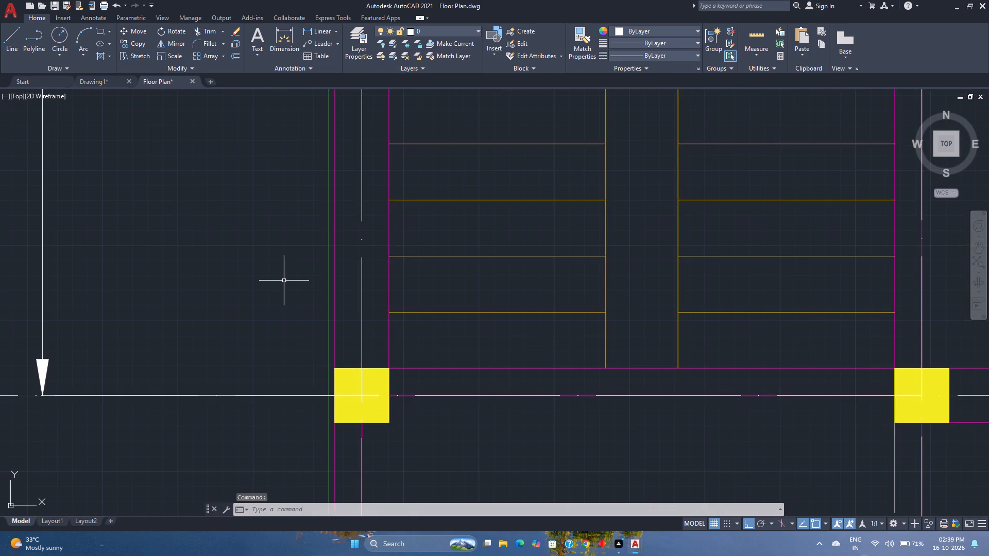
scroll(284, 281, down, 1)
scroll(284, 281, up, 2)
scroll(284, 281, down, 1)
scroll(284, 281, up, 2)
scroll(284, 281, down, 5)
scroll(284, 281, up, 2)
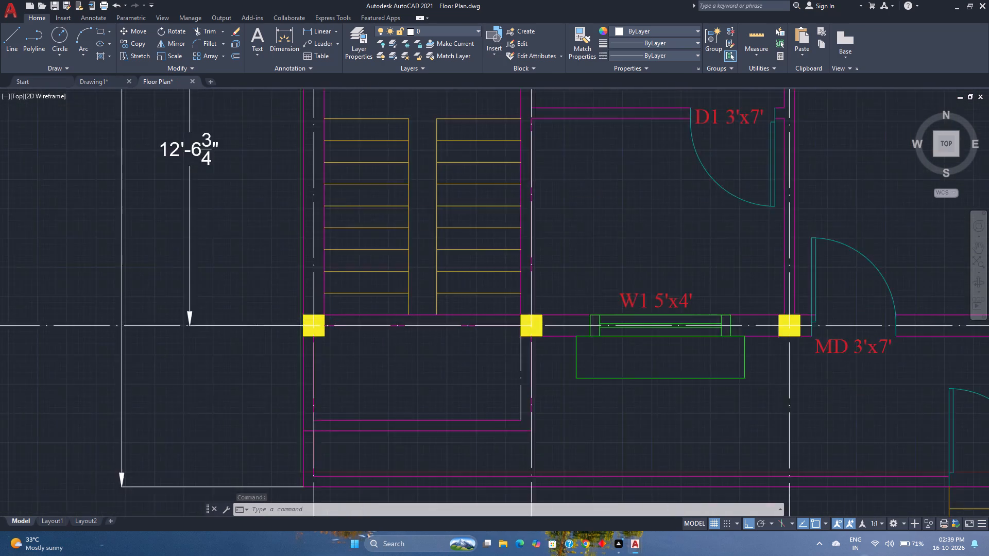
scroll(284, 281, up, 3)
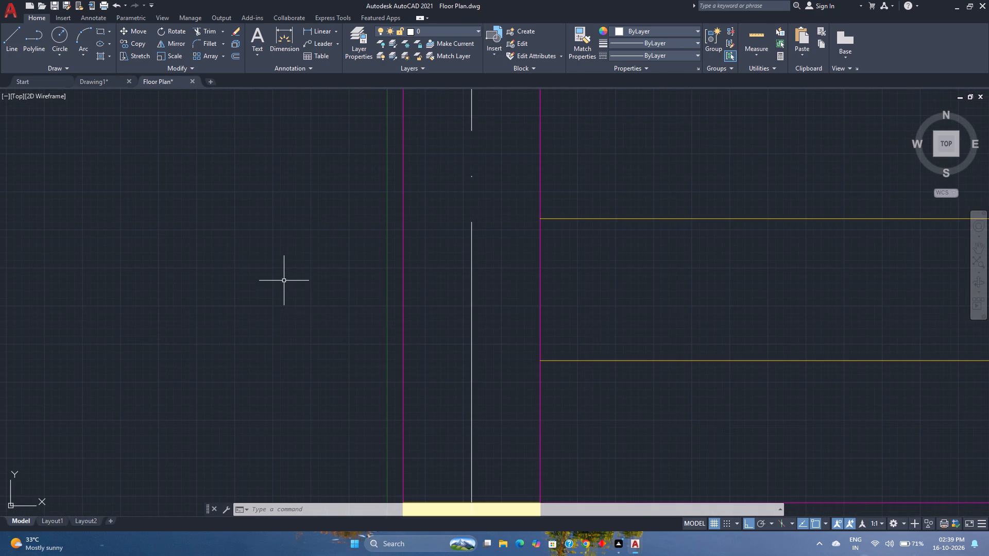
scroll(284, 281, down, 2)
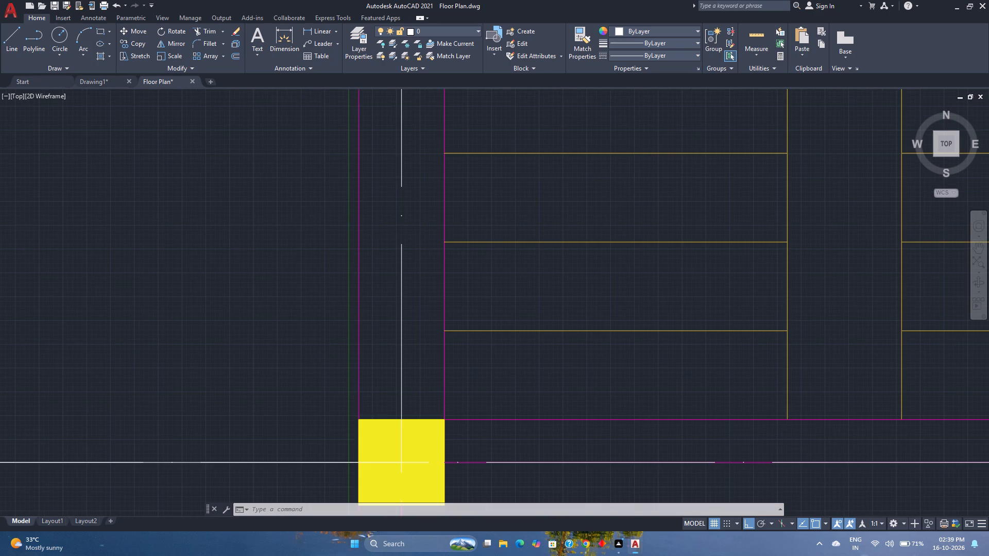
scroll(284, 281, down, 3)
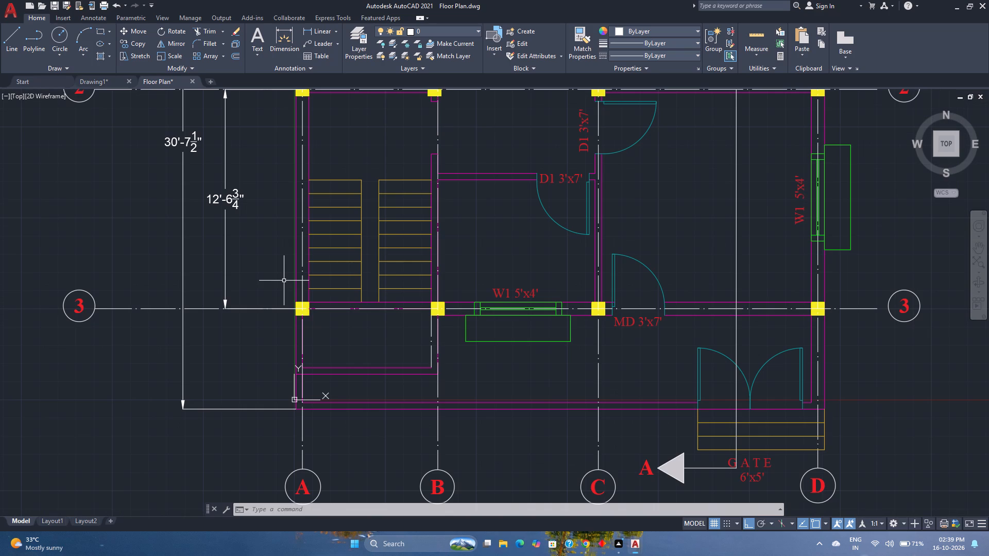
scroll(284, 281, down, 1)
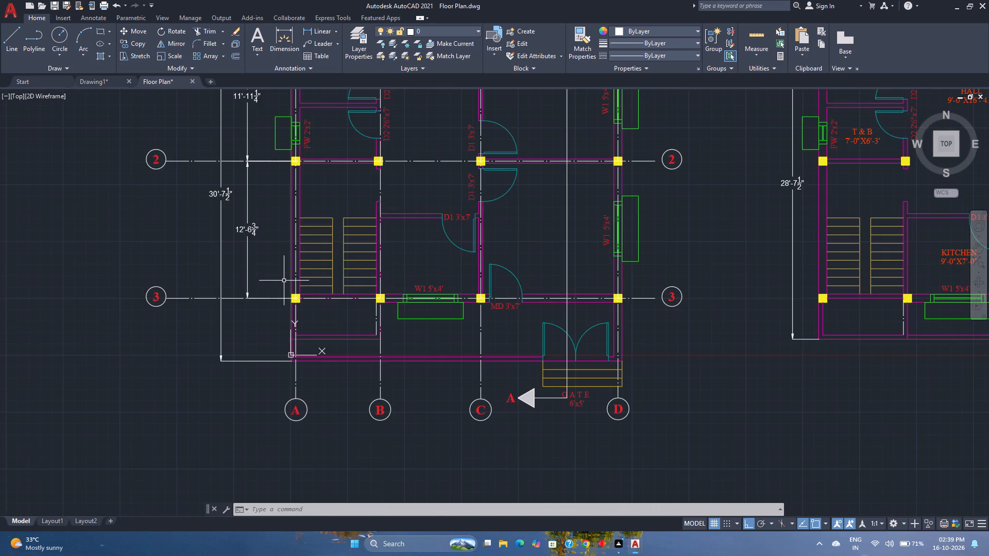
scroll(284, 281, down, 1)
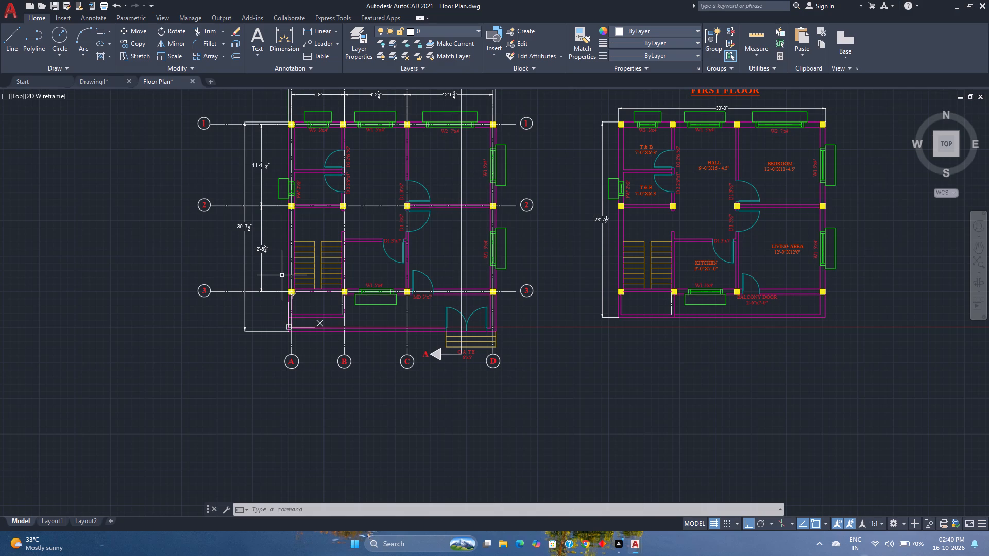
scroll(282, 275, down, 2)
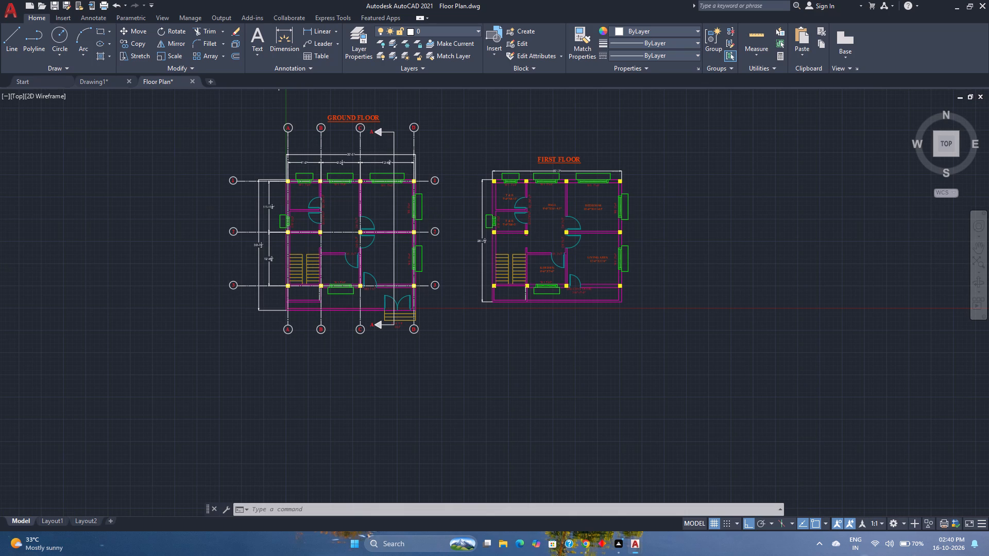
scroll(281, 275, up, 1)
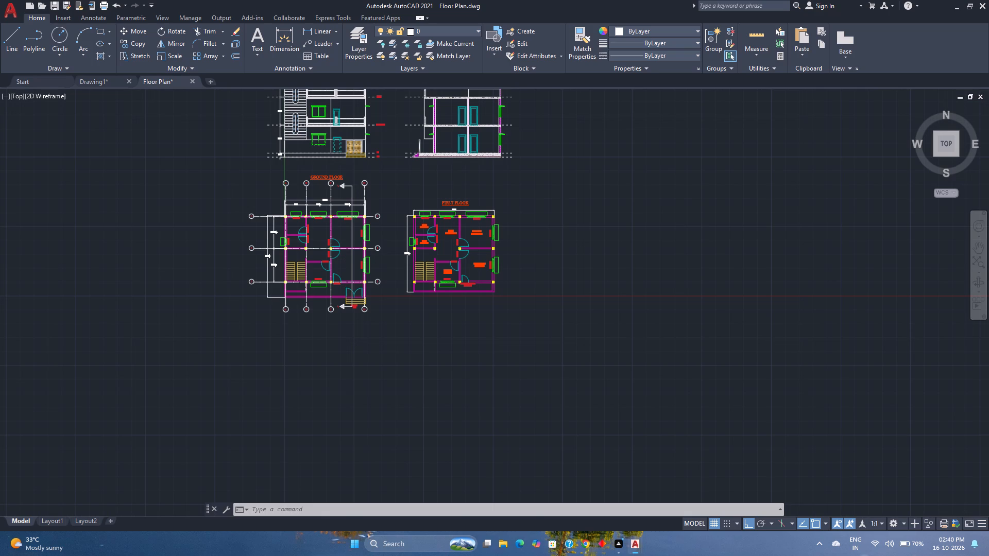
scroll(281, 275, up, 1)
scroll(281, 275, down, 1)
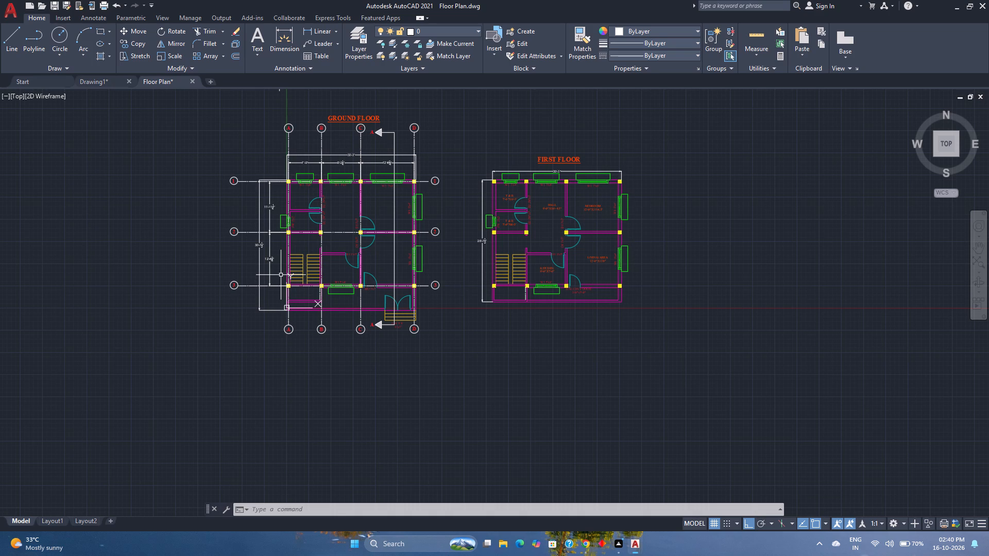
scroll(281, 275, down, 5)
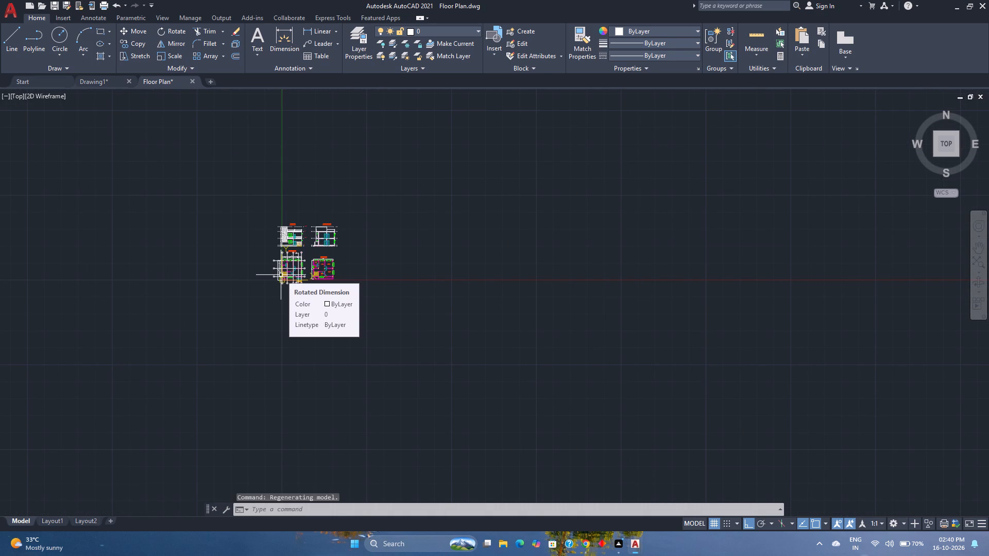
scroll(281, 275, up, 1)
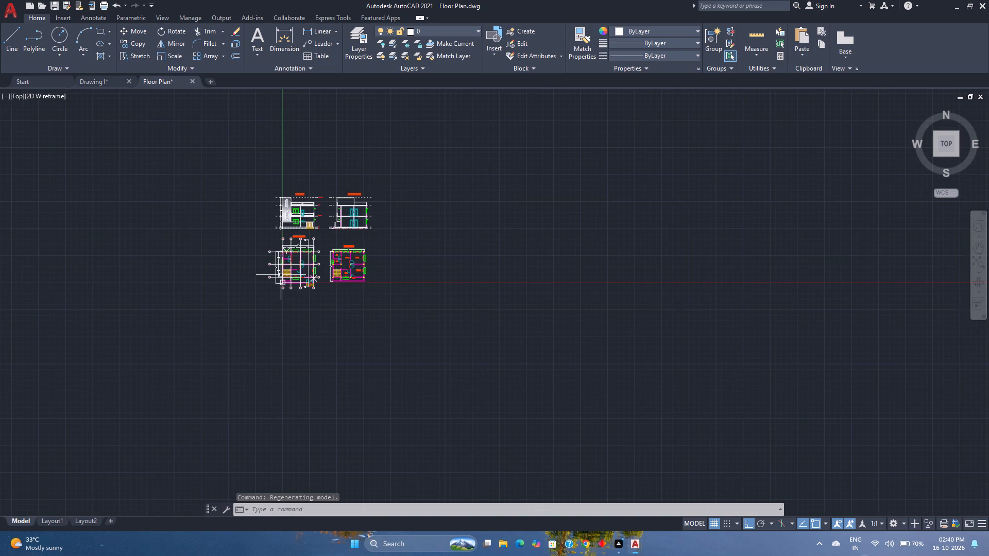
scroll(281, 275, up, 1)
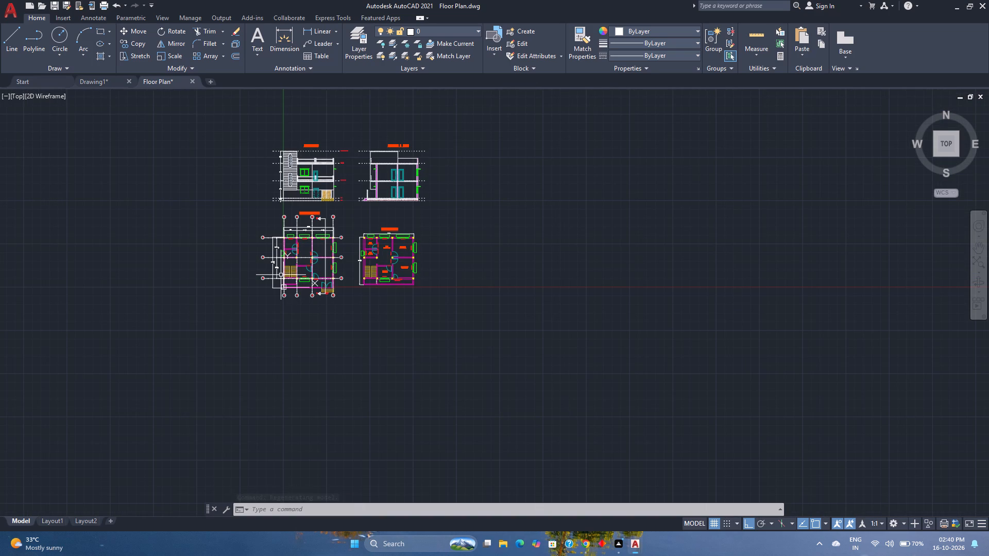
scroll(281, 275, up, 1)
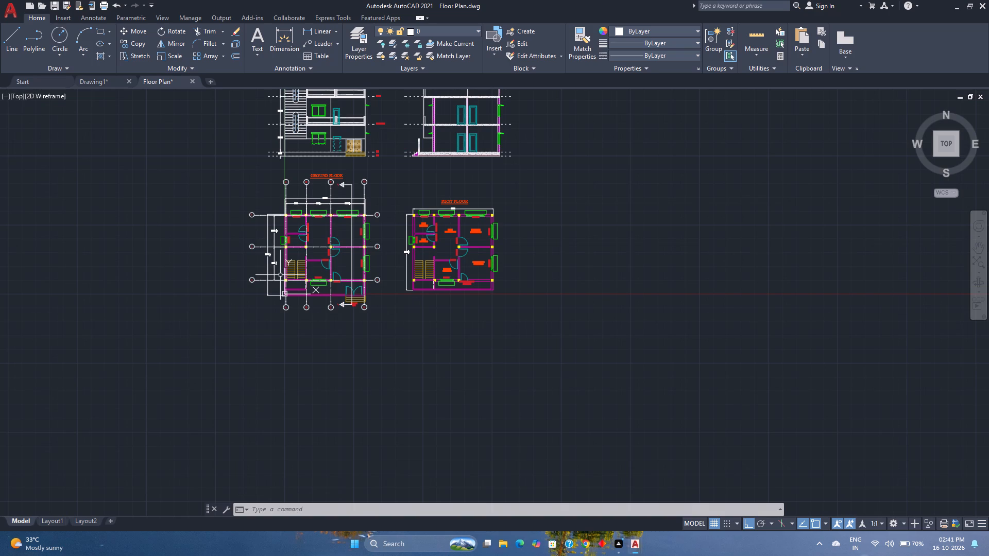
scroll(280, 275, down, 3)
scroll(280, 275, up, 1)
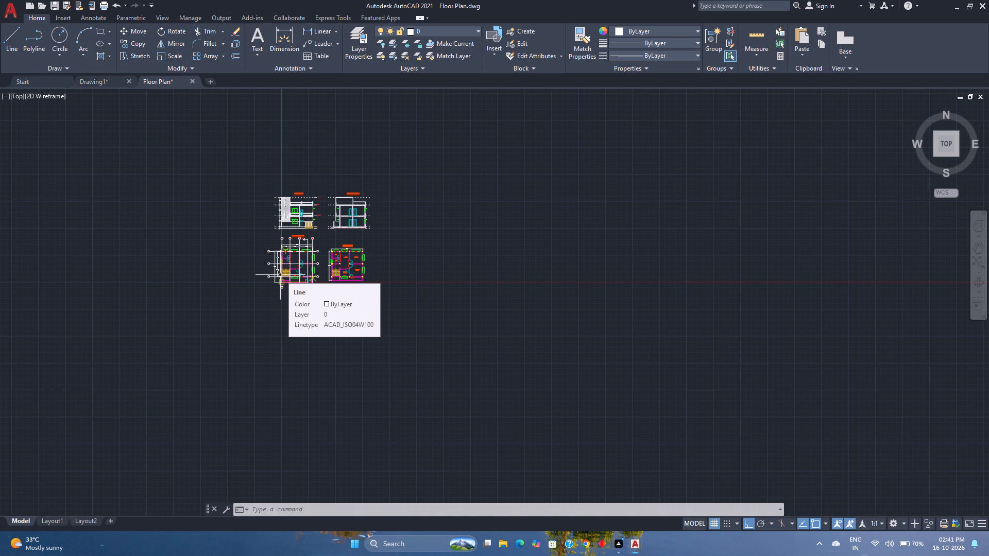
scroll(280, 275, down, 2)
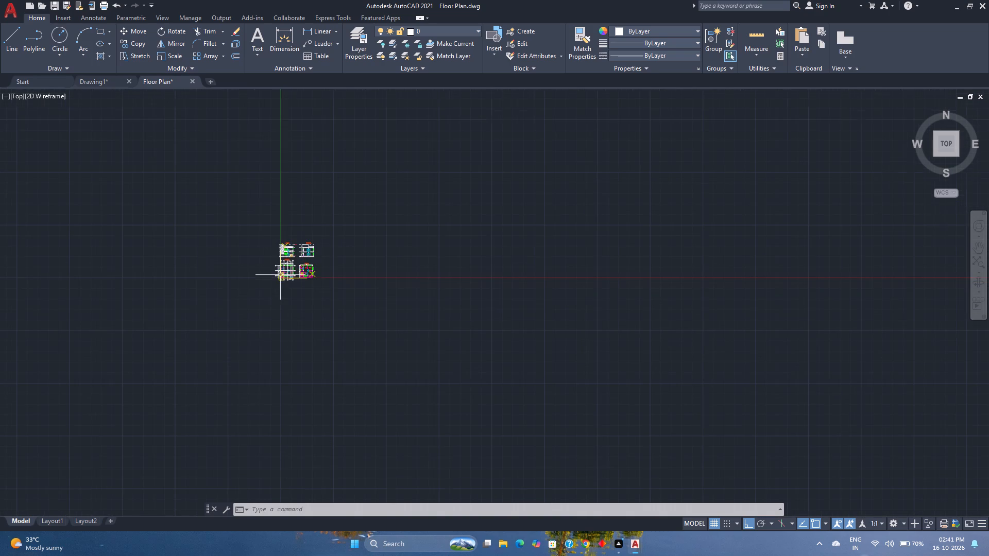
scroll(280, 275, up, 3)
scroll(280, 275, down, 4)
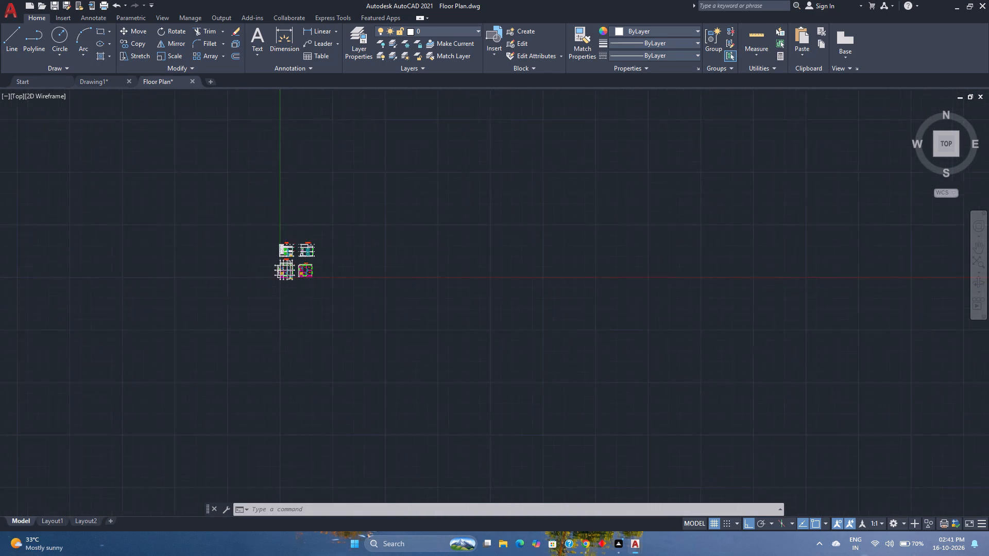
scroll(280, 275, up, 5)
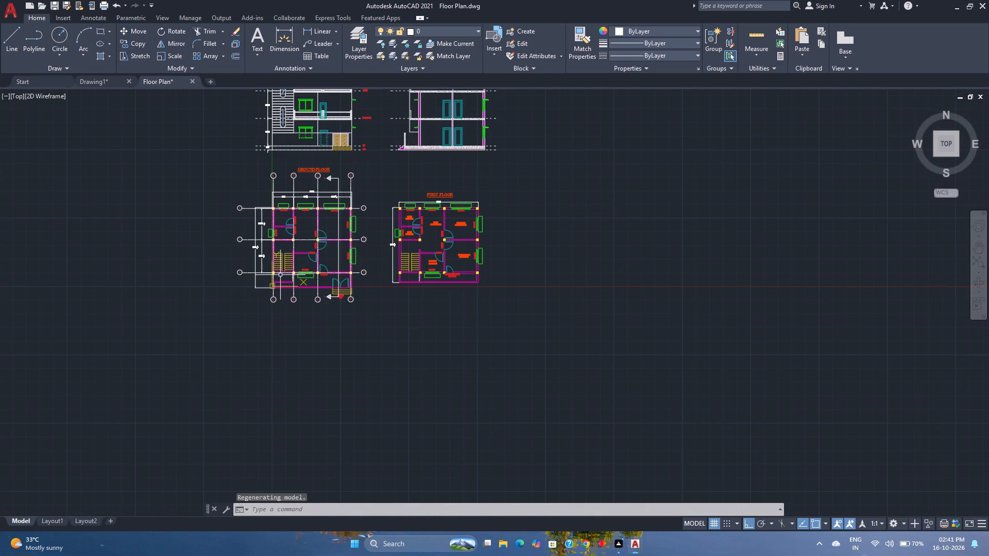
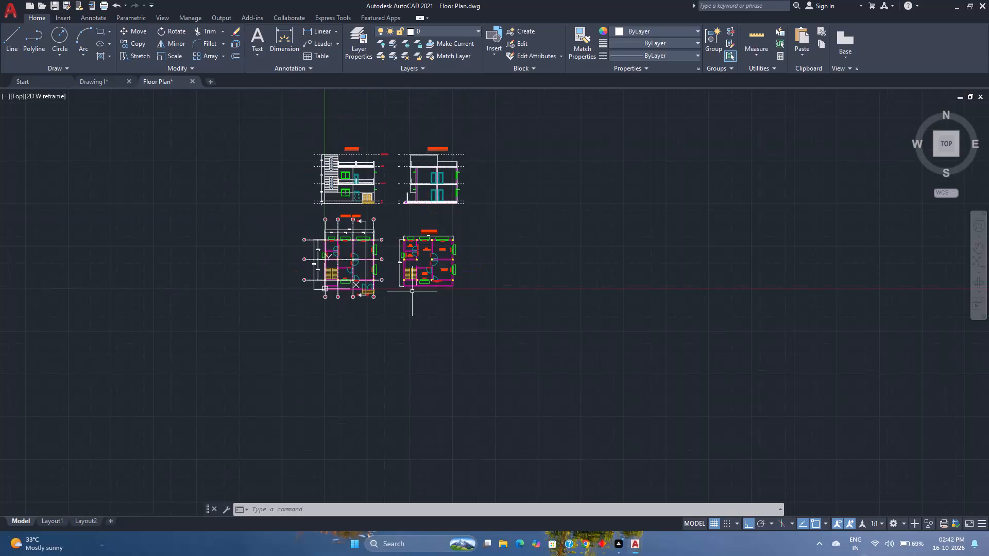
Return to Drawing1 and delete the three parallel vertical wall lines.
scroll(412, 291, up, 1)
middle_drag(412, 291, 468, 408)
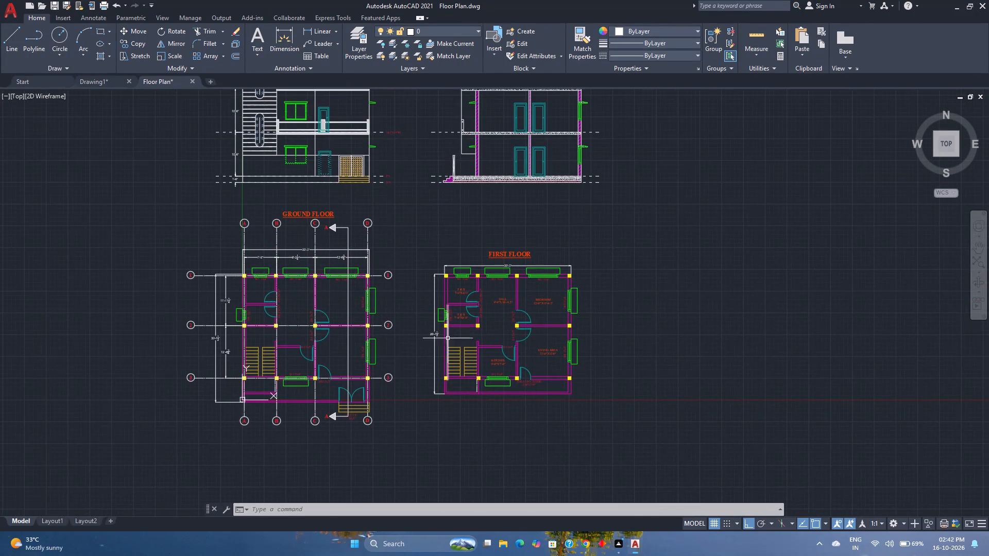
middle_drag(449, 322, 498, 393)
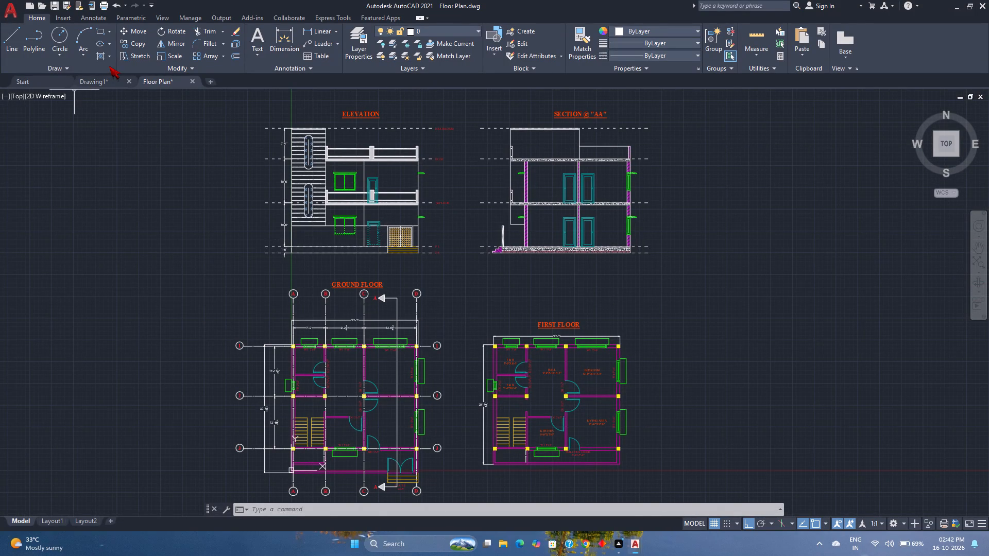
click(89, 82)
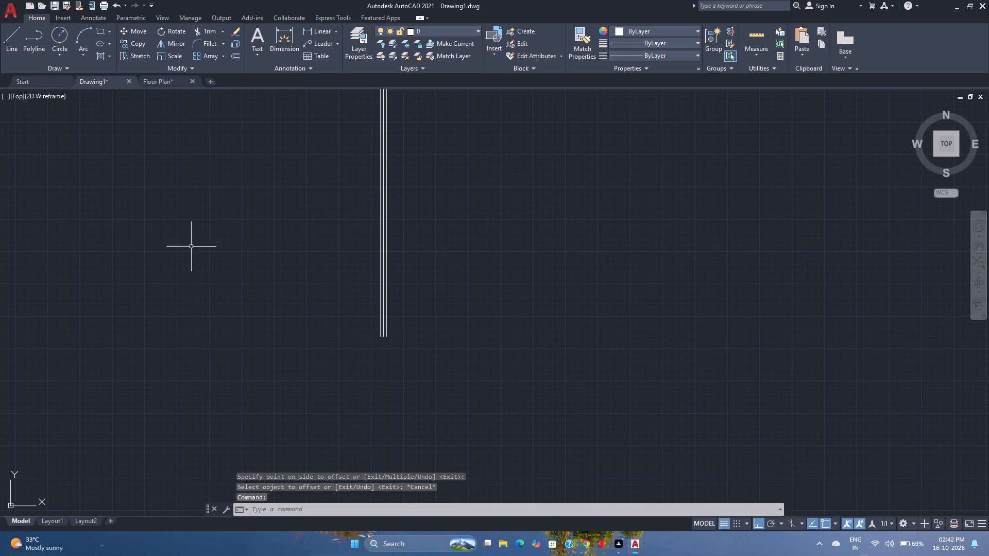
click(389, 262)
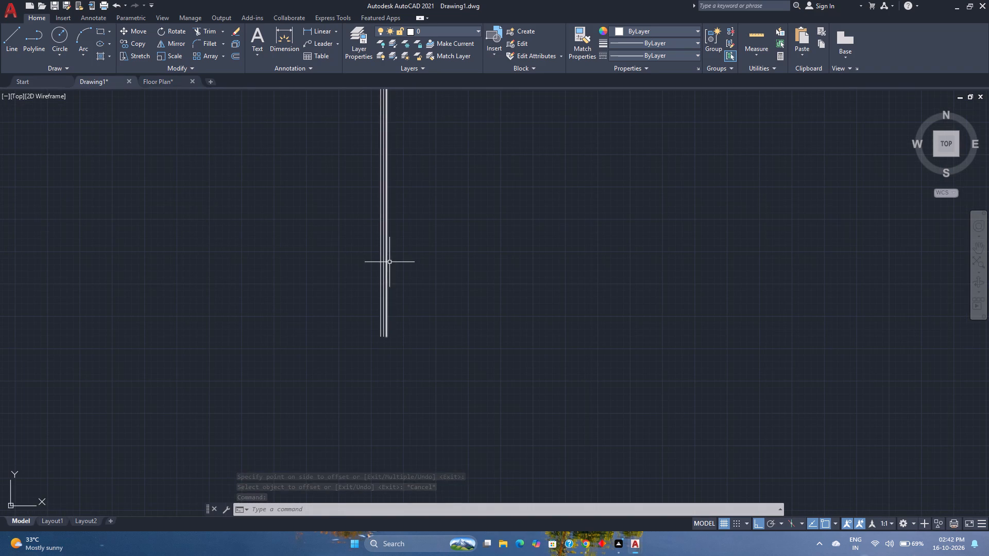
click(347, 258)
key(Delete)
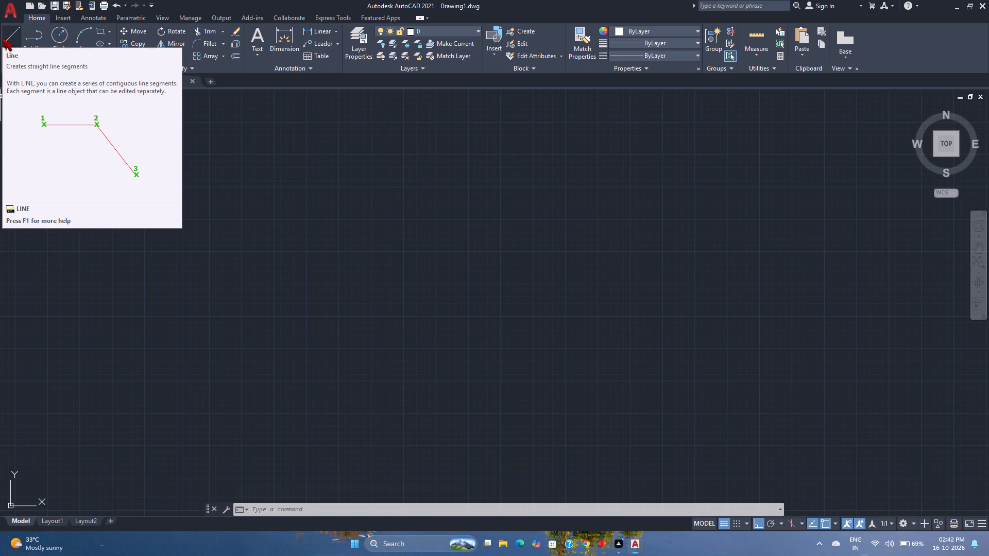
Draw a closed rectangular room outline with lines, 7' wide and 6'3" high.
click(15, 32)
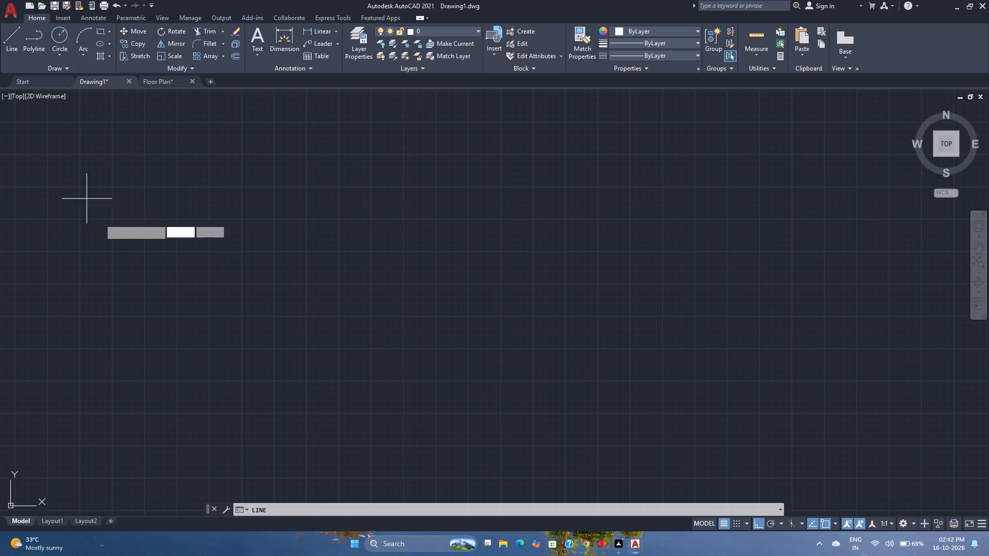
scroll(212, 283, down, 2)
middle_drag(212, 283, 223, 340)
click(203, 316)
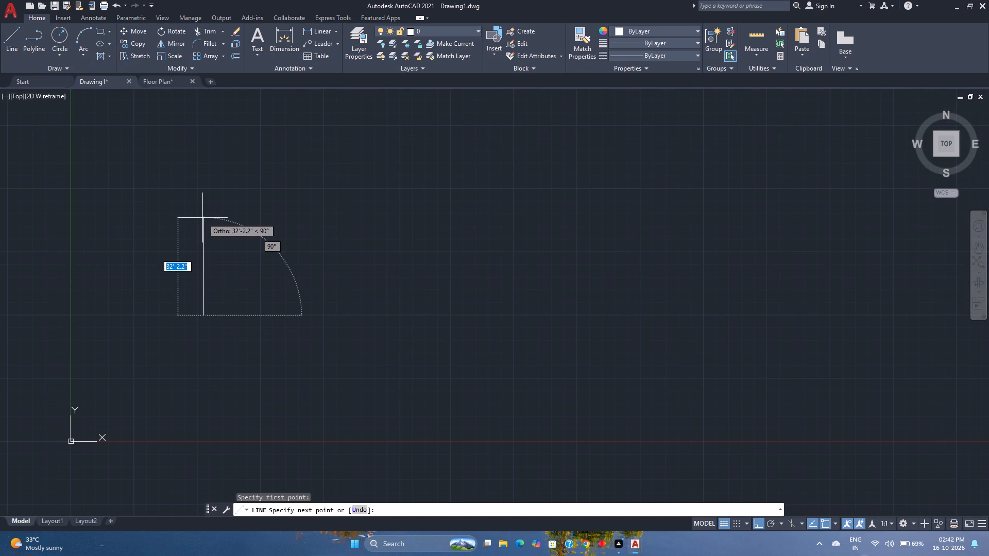
text(6'3")
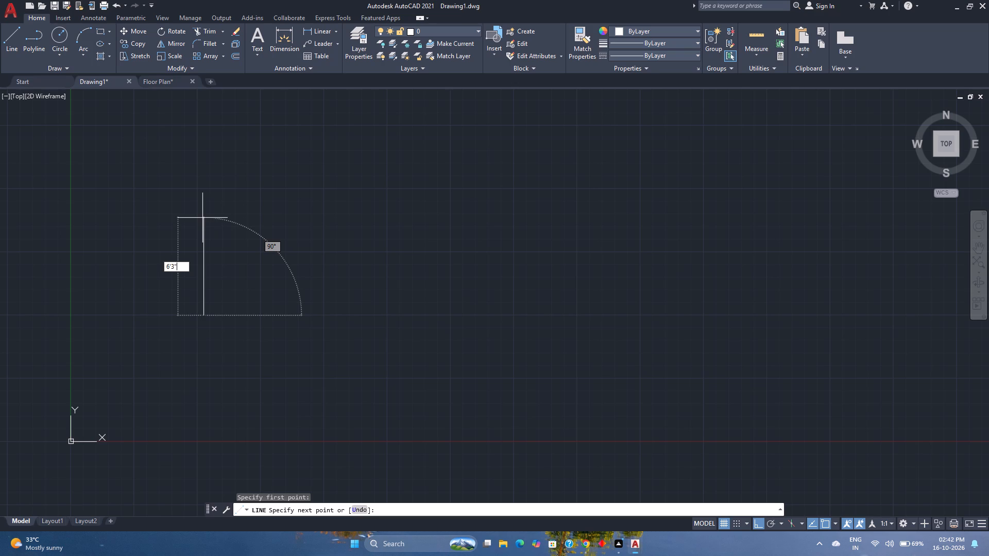
key(Return)
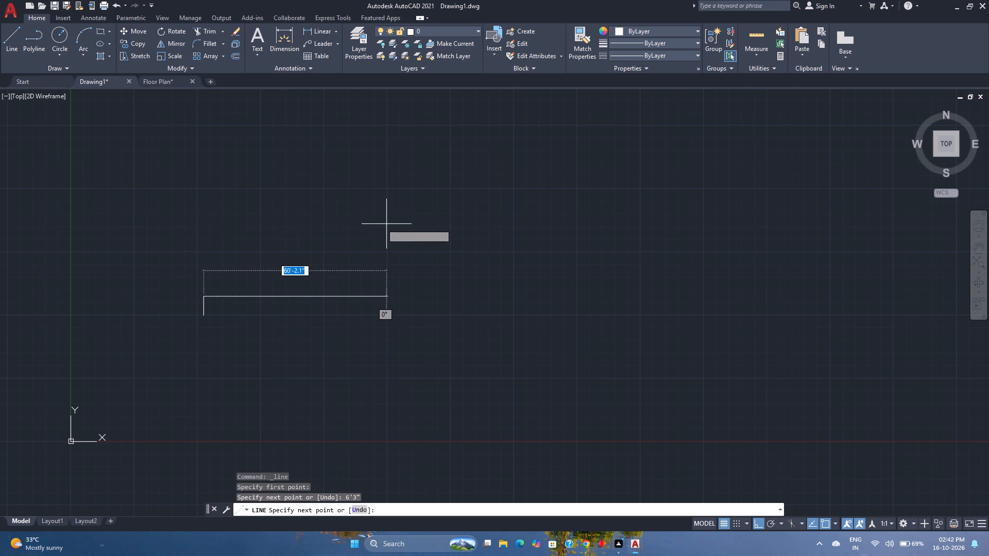
text(7')
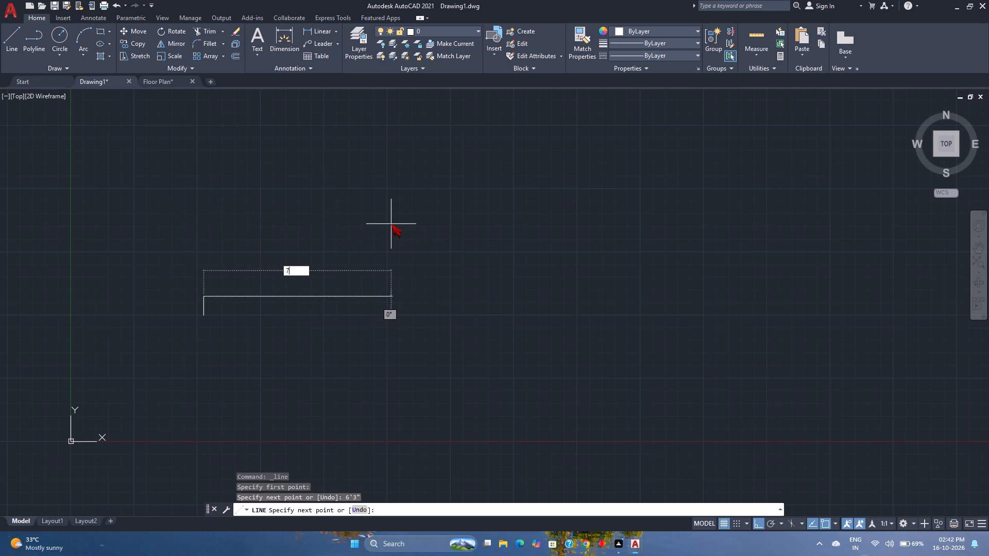
key(Return)
scroll(206, 325, up, 3)
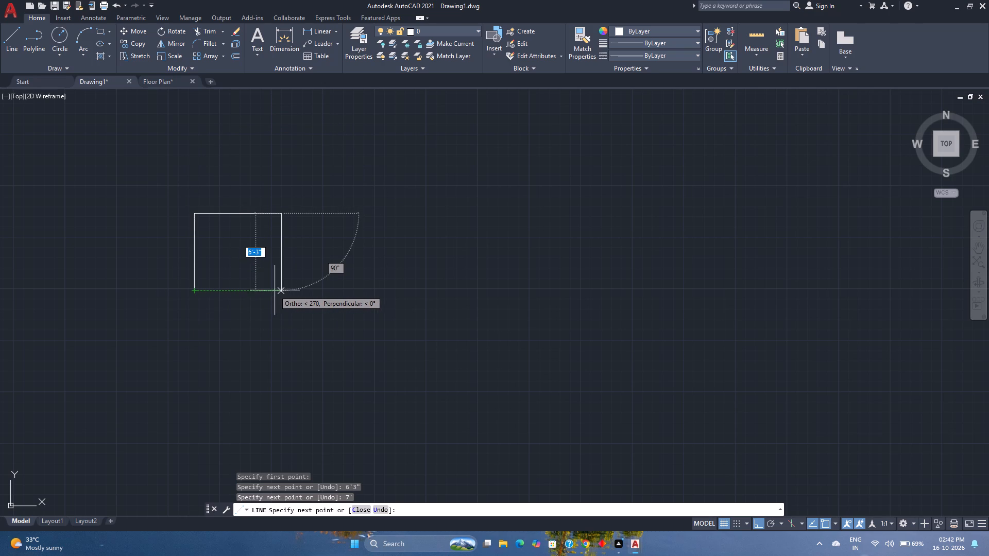
click(280, 290)
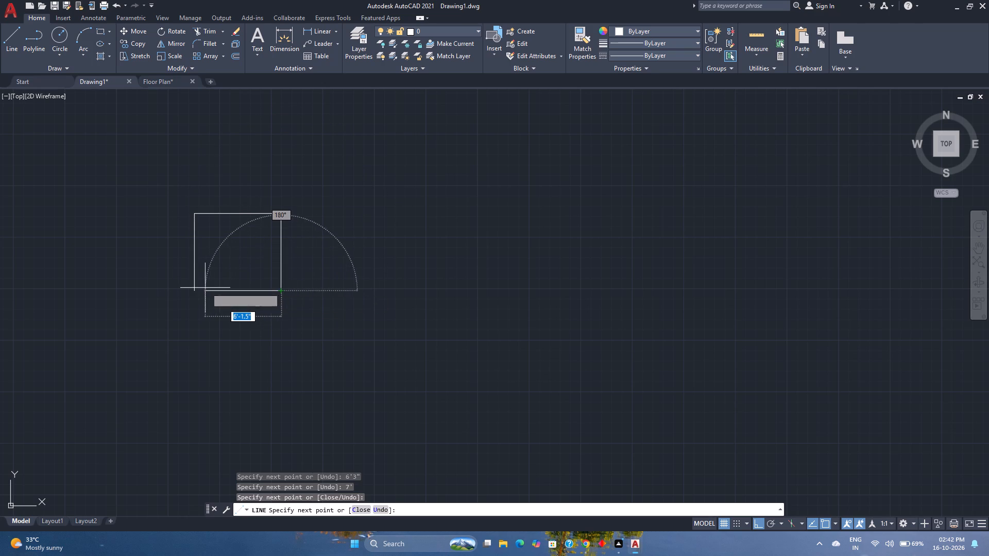
click(196, 288)
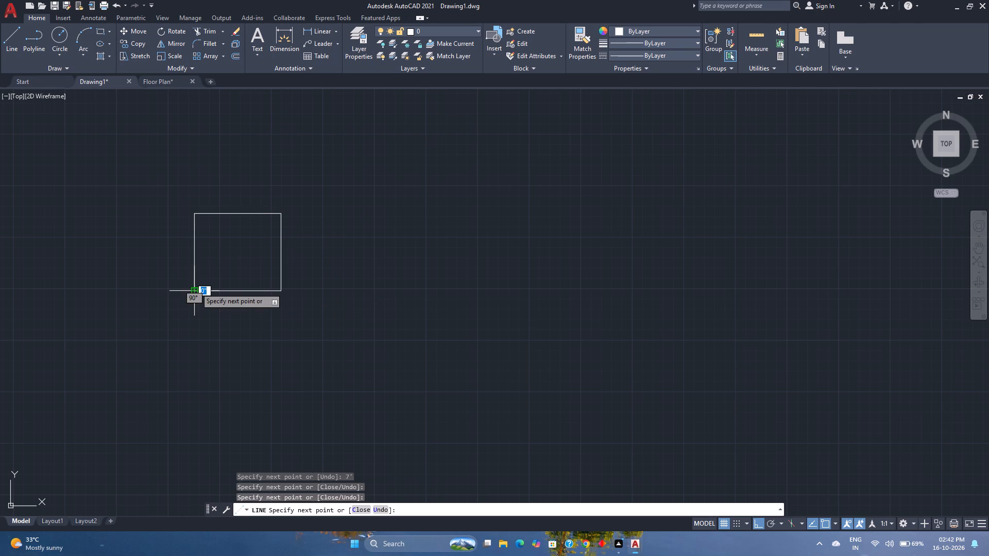
key(Escape)
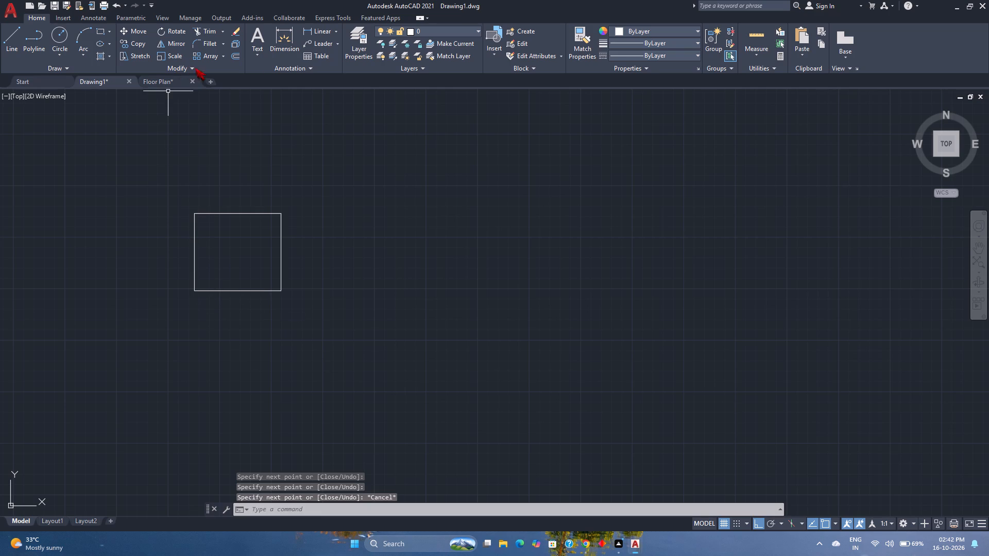
Offset the room's top and left lines 9" outward to form the outer wall faces.
click(234, 61)
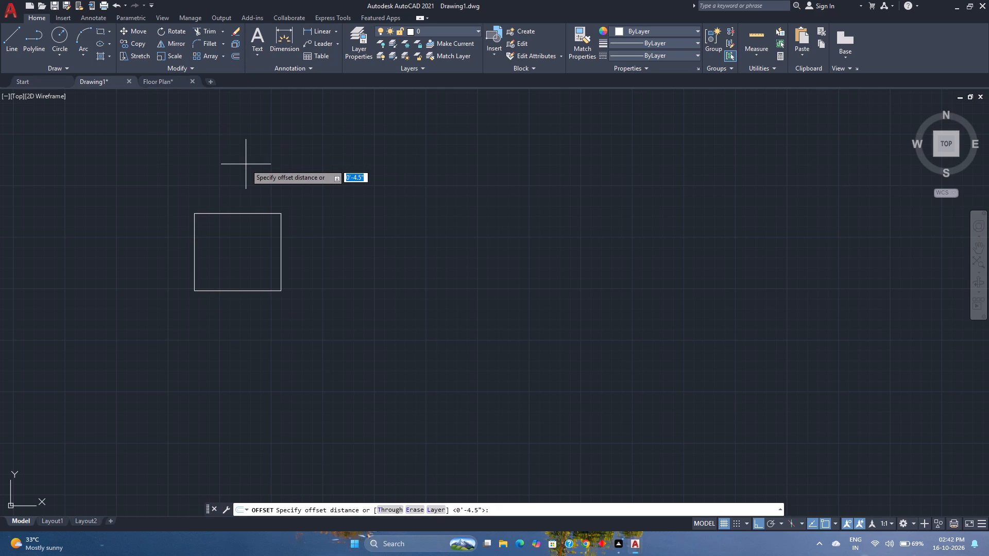
key(9)
key(Return)
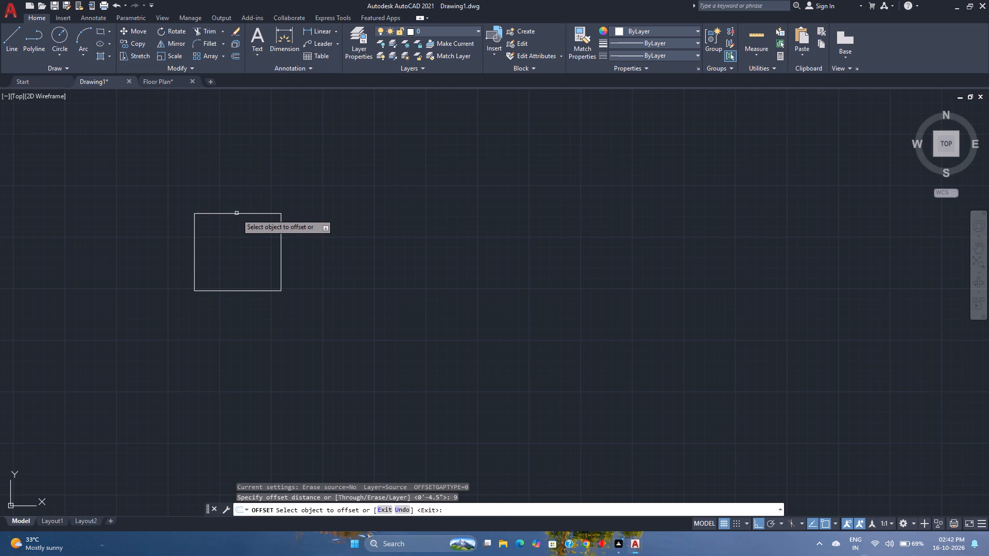
click(236, 214)
click(235, 175)
click(194, 234)
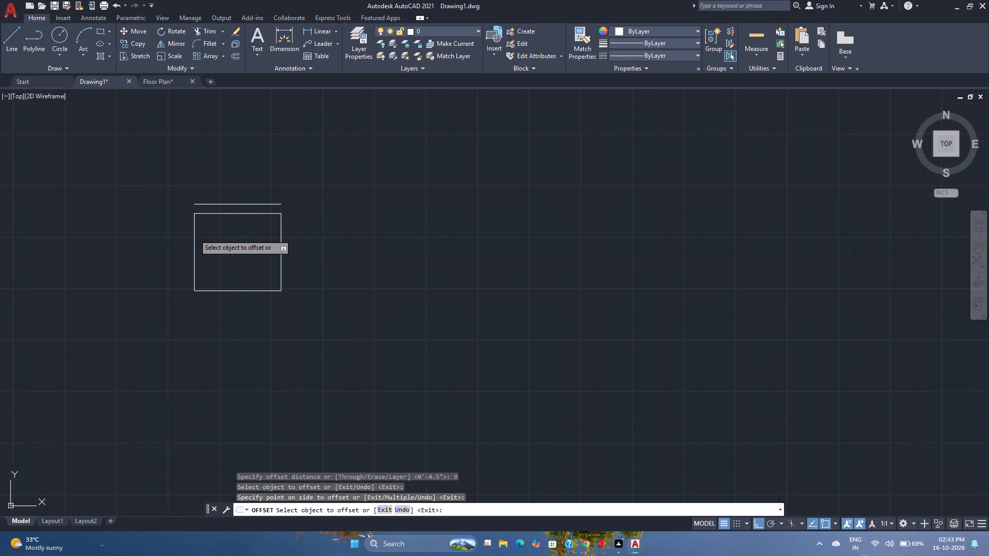
click(141, 240)
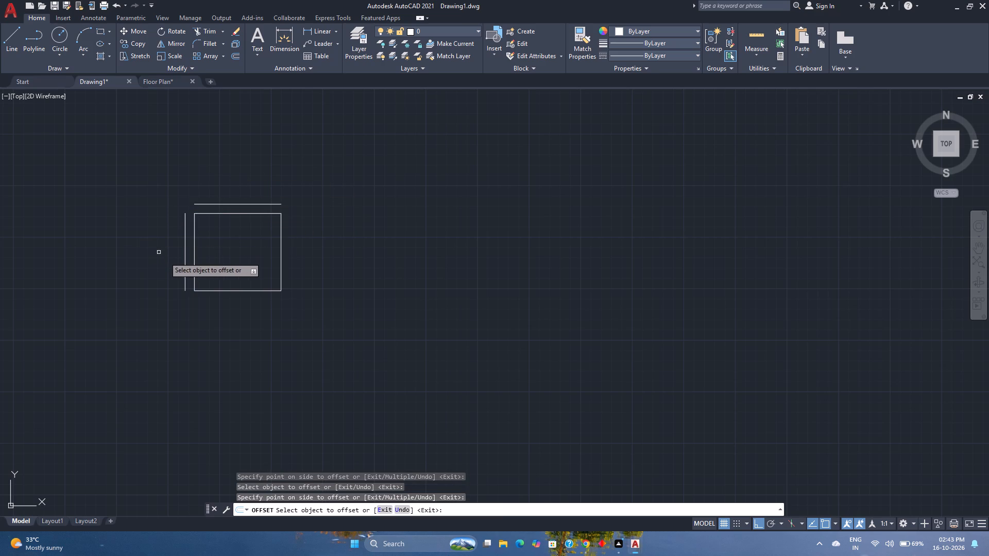
Offset the room's bottom line downward in succession by 6", 4' and 6", each from the newest line.
click(243, 291)
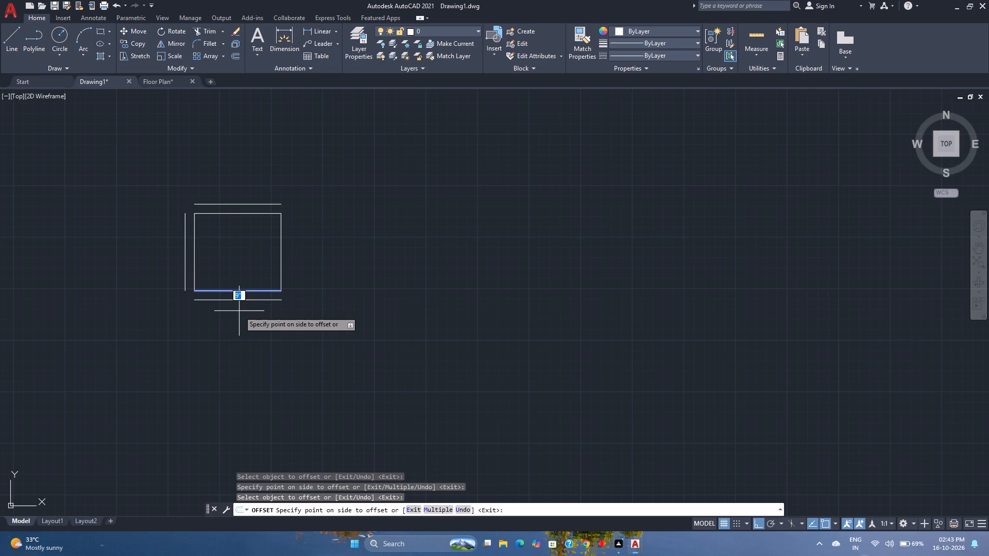
key(6)
key(Return)
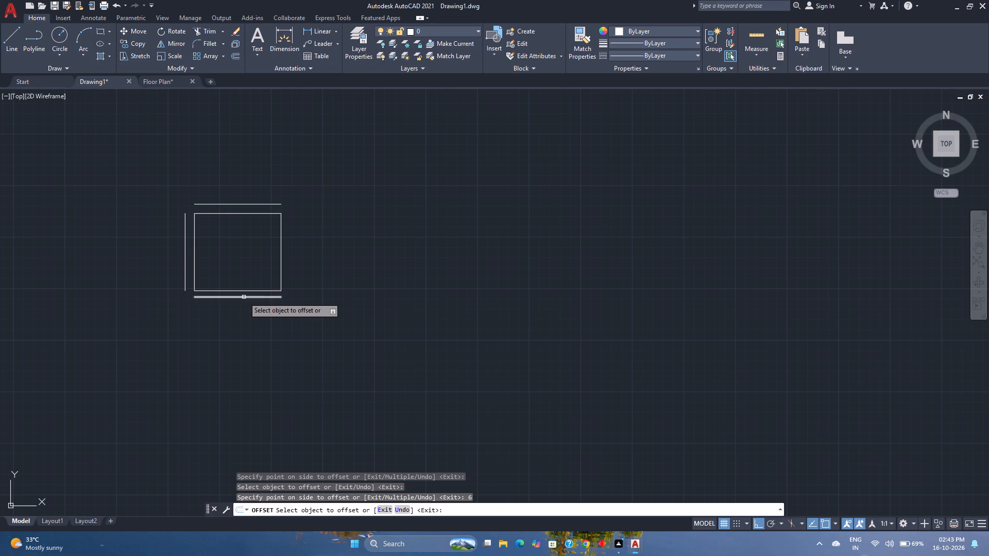
click(244, 297)
text(4')
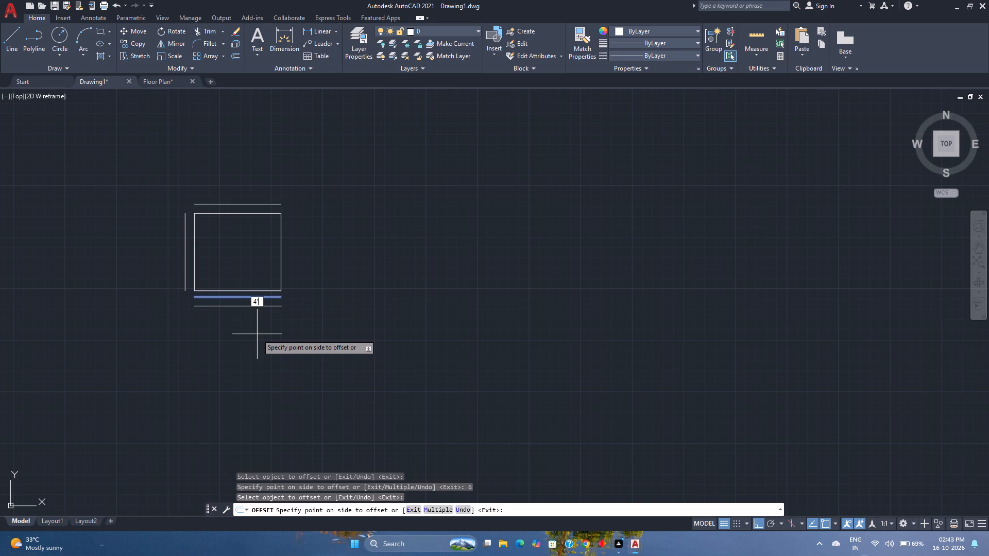
key(Return)
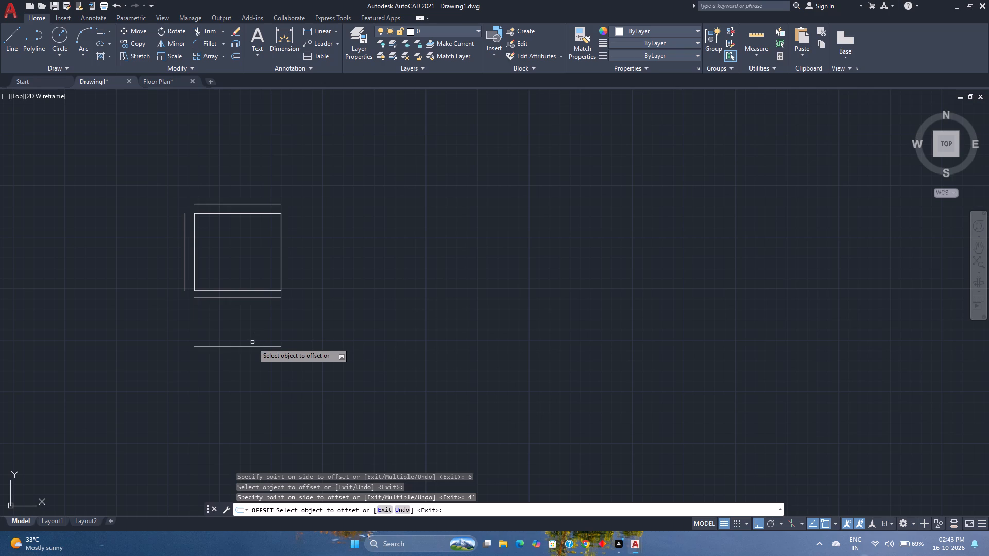
click(250, 346)
key(6)
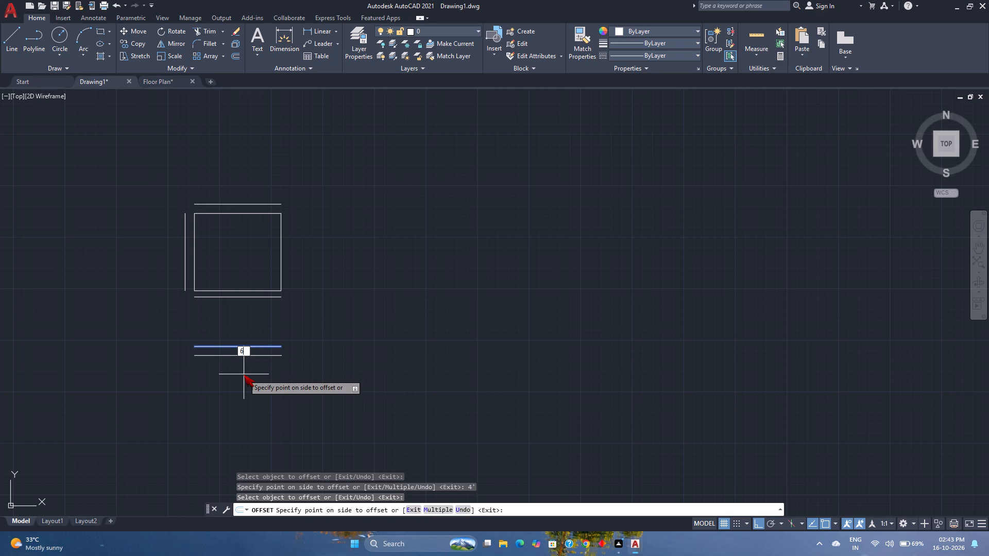
key(Return)
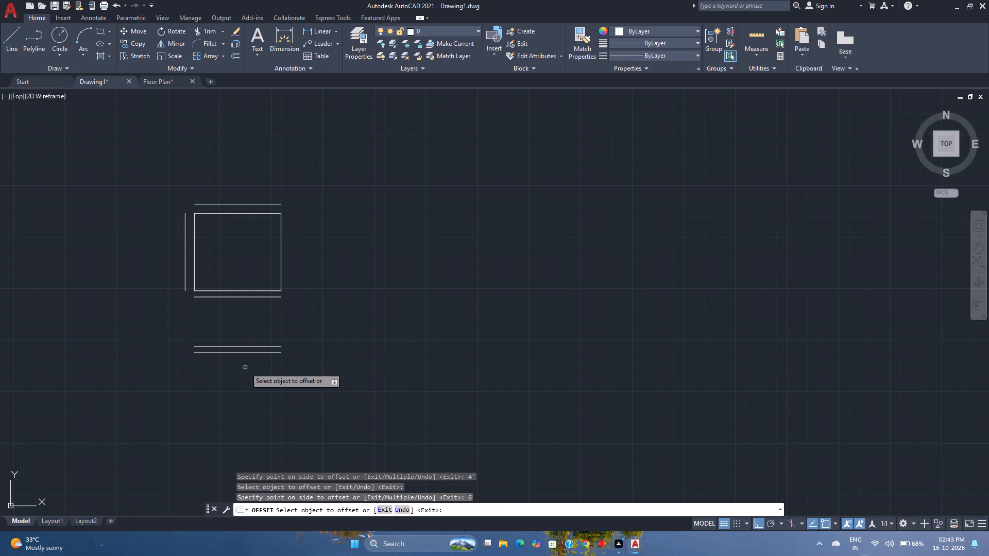
Offset the room's right line 6" outward, and offset that new line 9'4" further right.
click(282, 262)
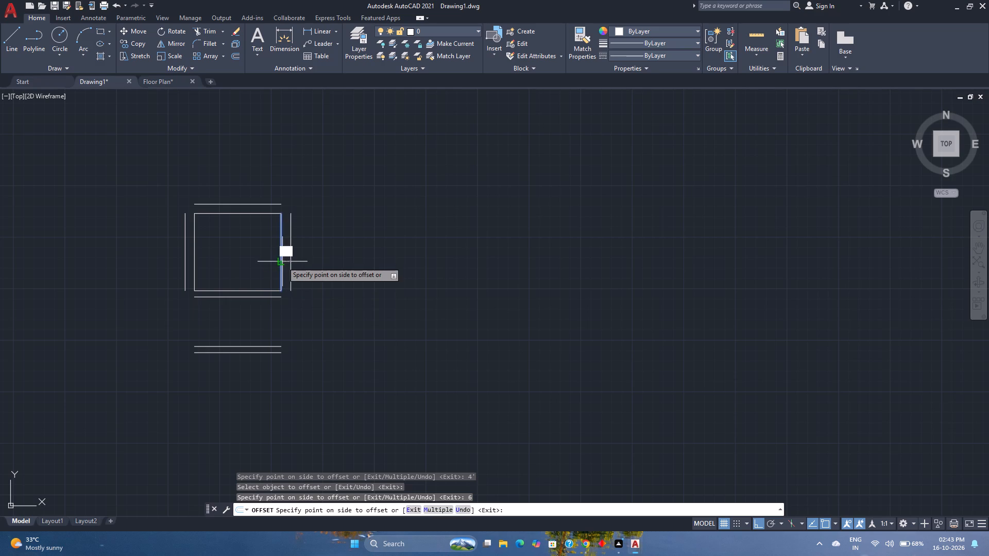
key(6)
key(Return)
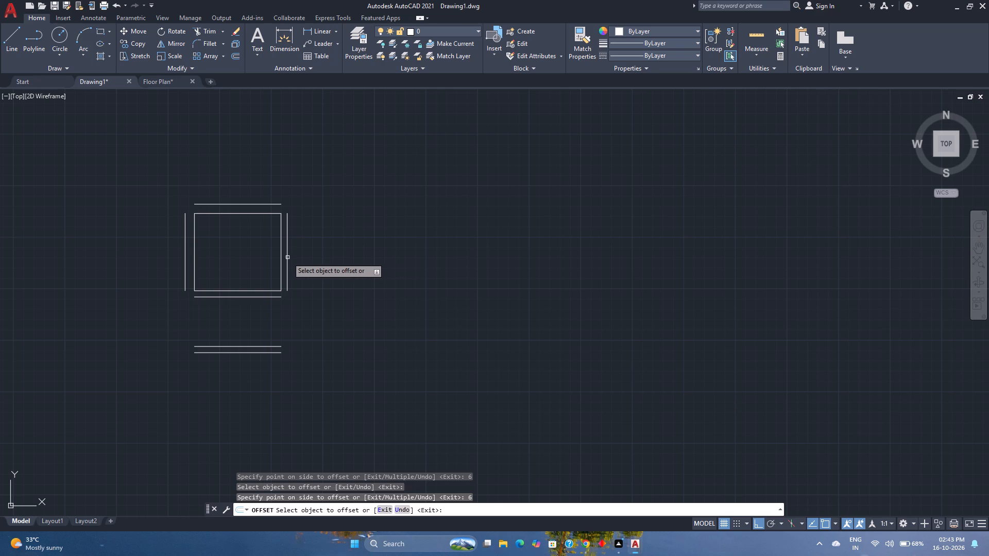
click(287, 258)
text(9')
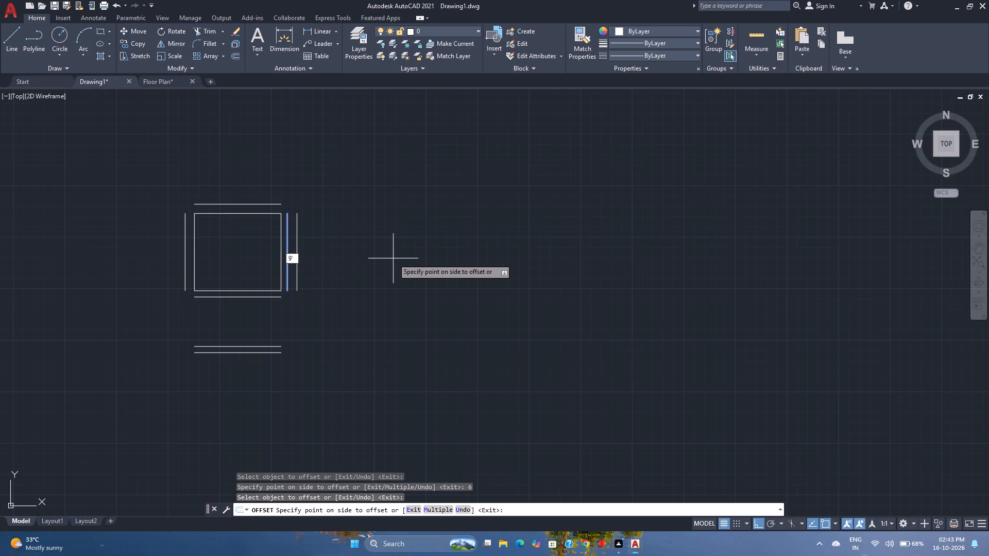
text(4")
key(Return)
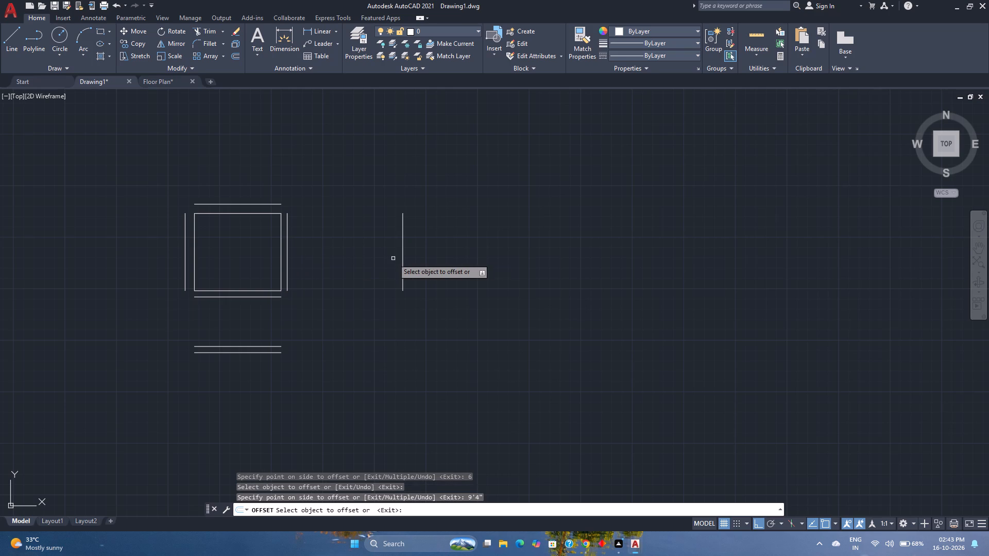
Draw a horizontal line joining the top ends of the two vertical lines spaced 9'4" apart.
click(10, 50)
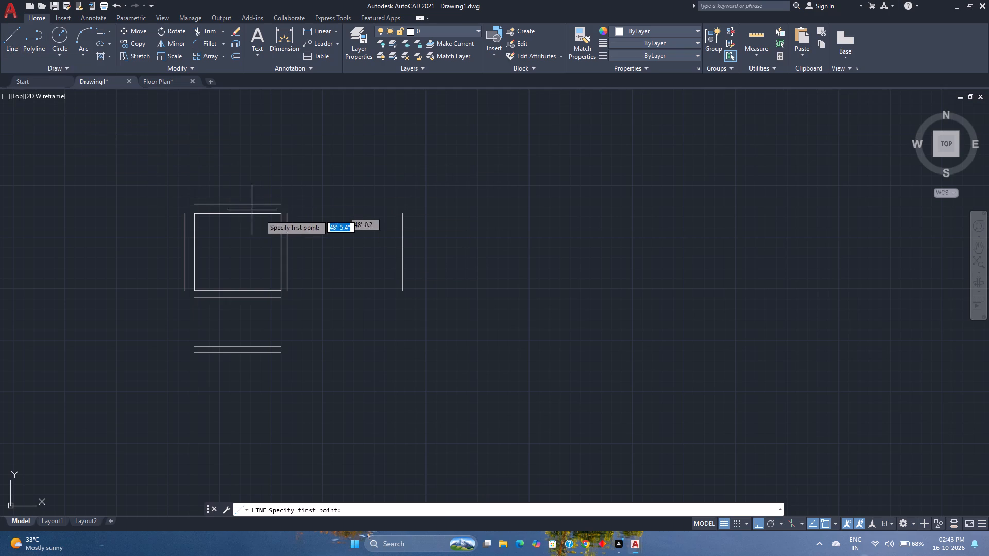
click(287, 213)
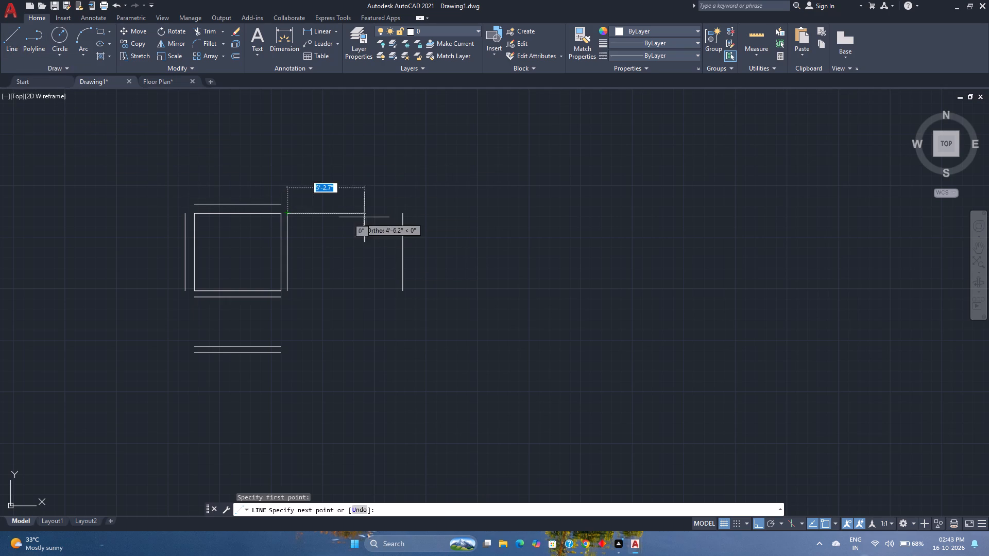
click(401, 216)
key(Escape)
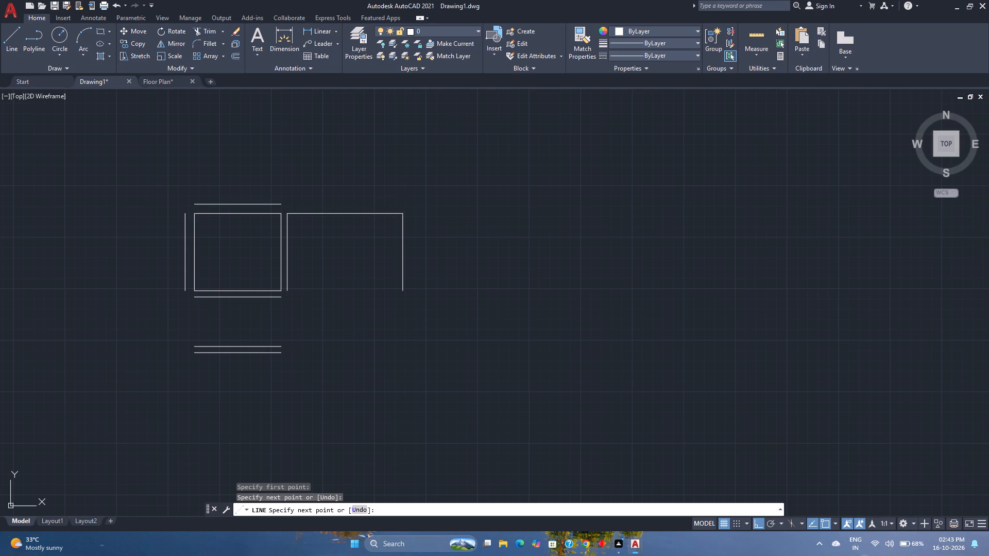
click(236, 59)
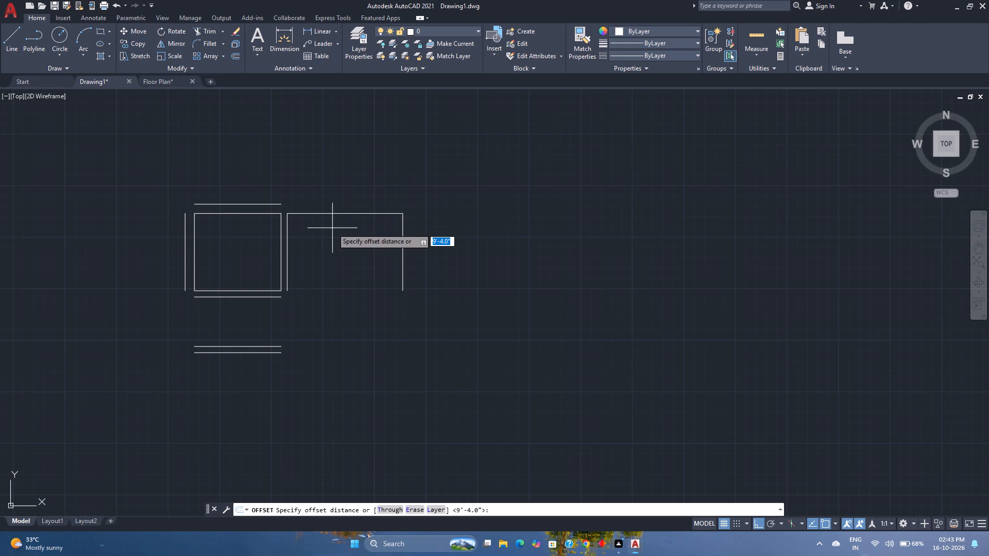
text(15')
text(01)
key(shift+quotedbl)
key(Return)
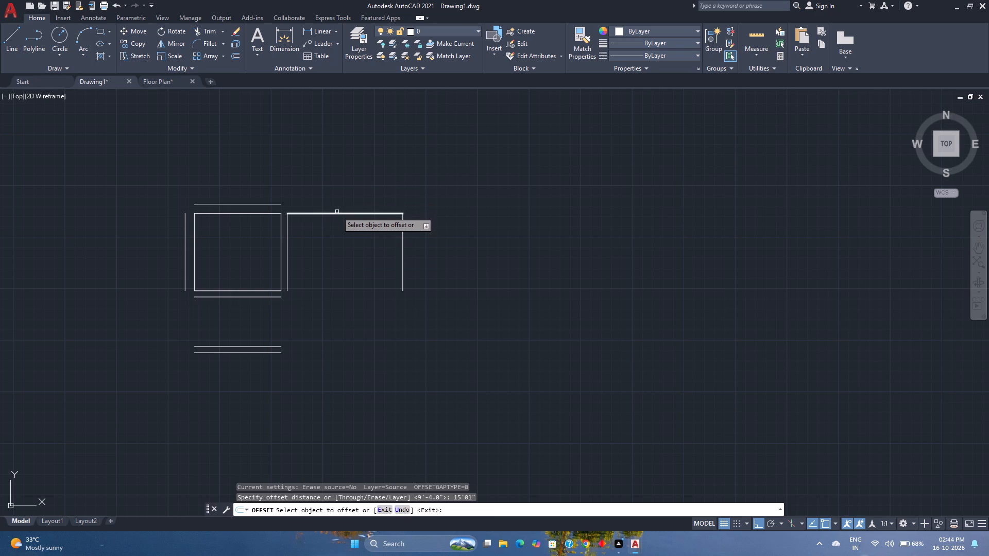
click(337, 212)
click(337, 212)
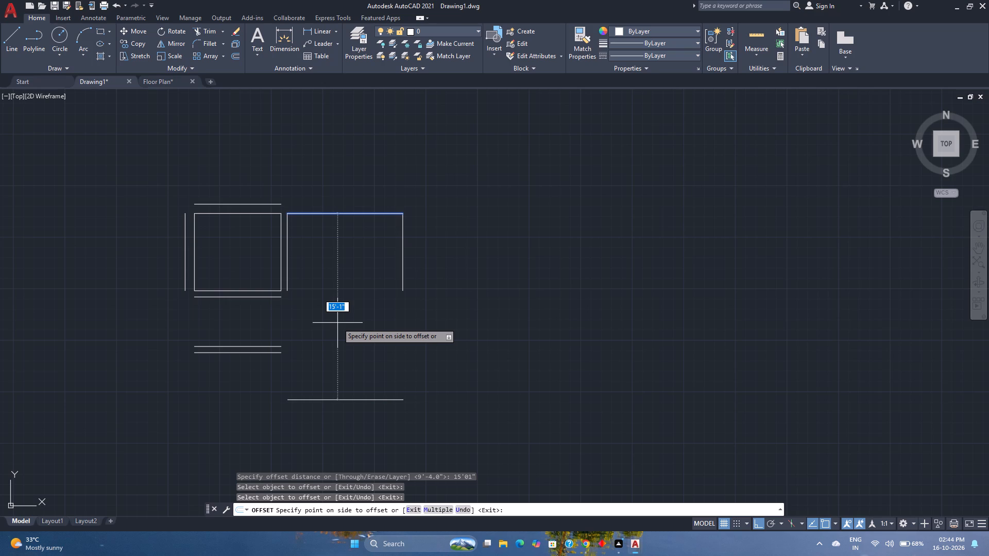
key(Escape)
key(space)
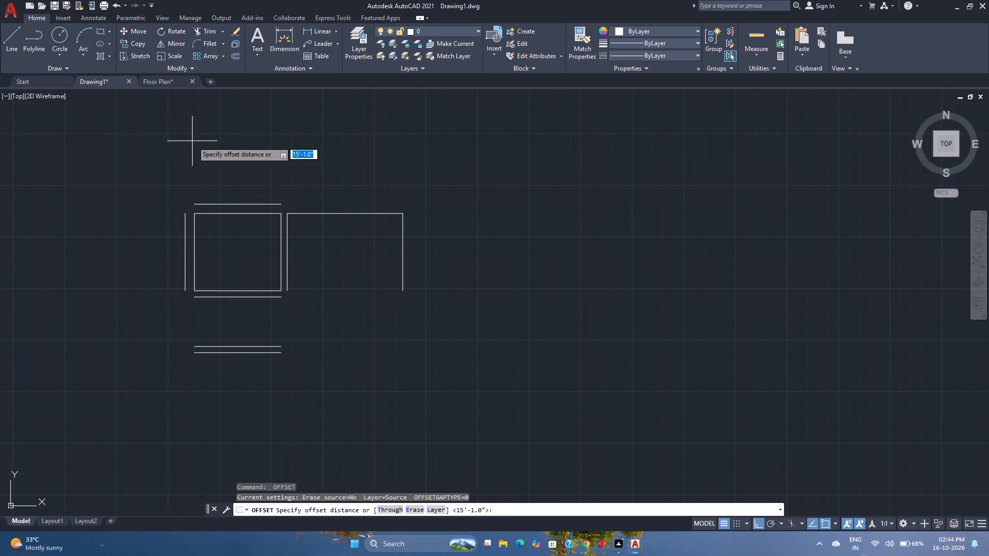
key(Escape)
Measure the ground-floor hall between its walls in the Floor Plan drawing, examine the ground-floor dimensions, and return to Drawing1.
click(163, 83)
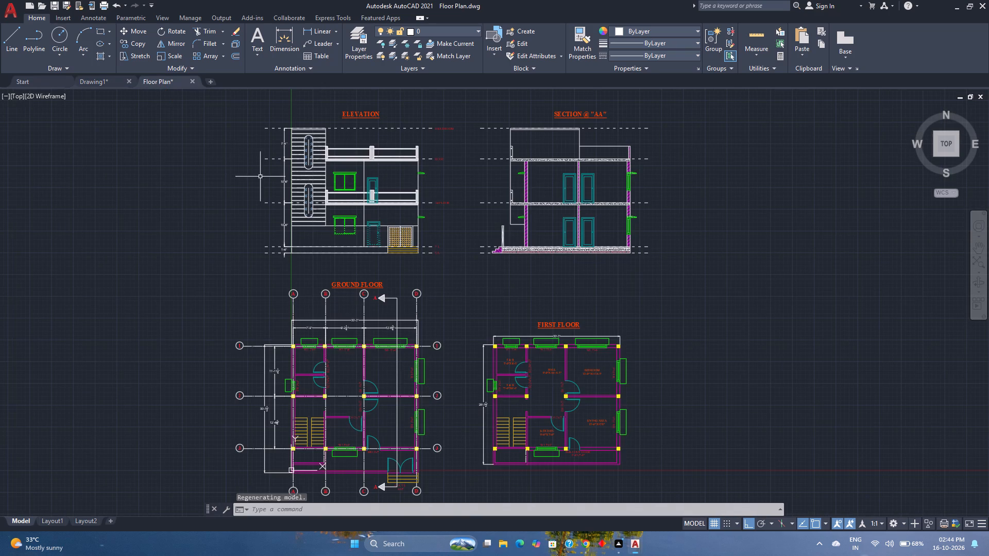
scroll(354, 389, up, 5)
middle_drag(354, 389, 374, 377)
middle_click(374, 377)
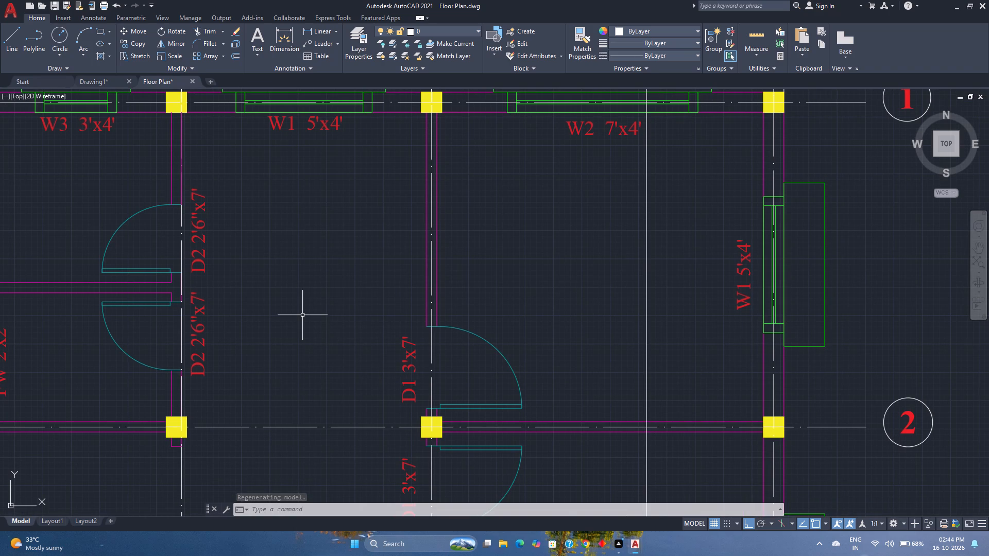
click(754, 33)
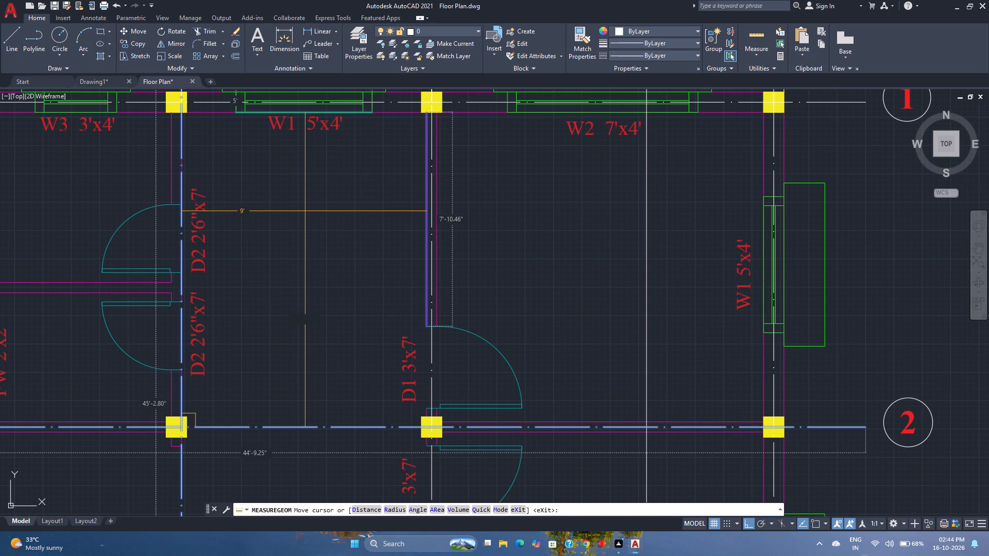
scroll(305, 211, down, 2)
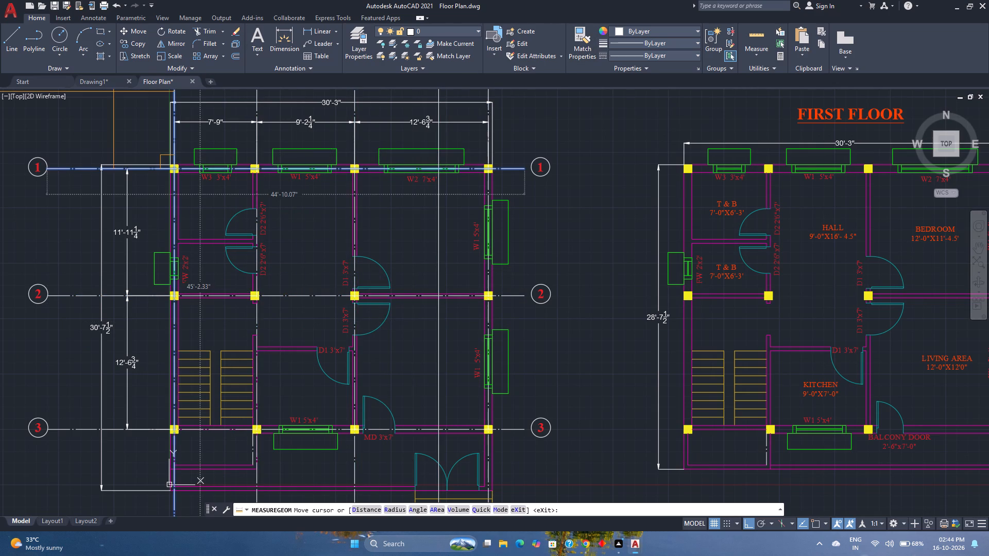
click(97, 79)
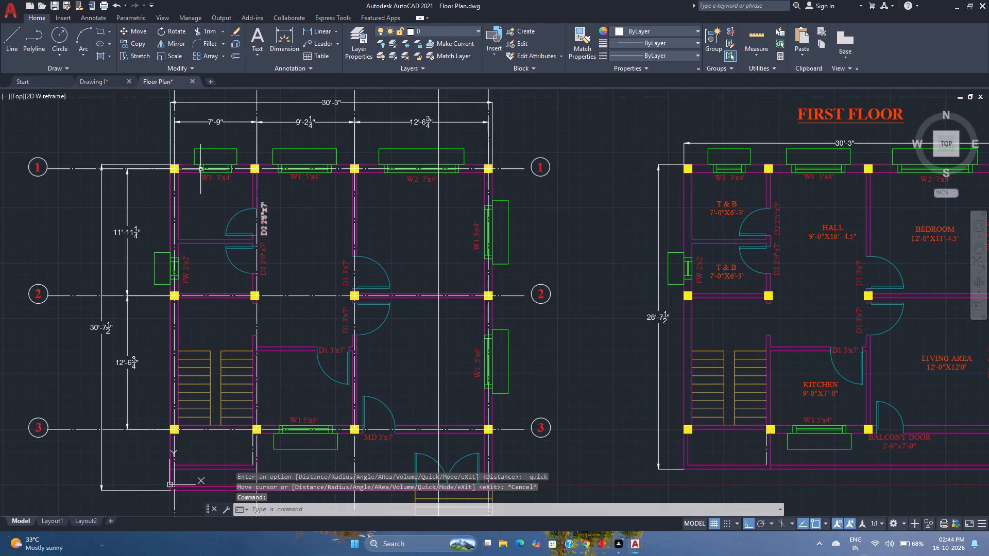
click(85, 82)
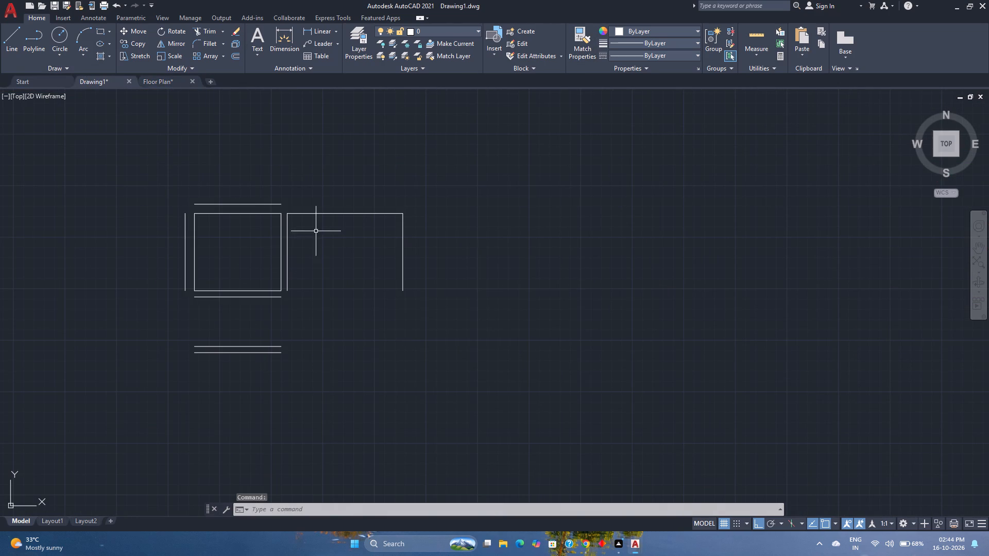
Offset the top line of the 9'4" wide room 15'1" downward, and offset that new line 6" further down.
click(236, 56)
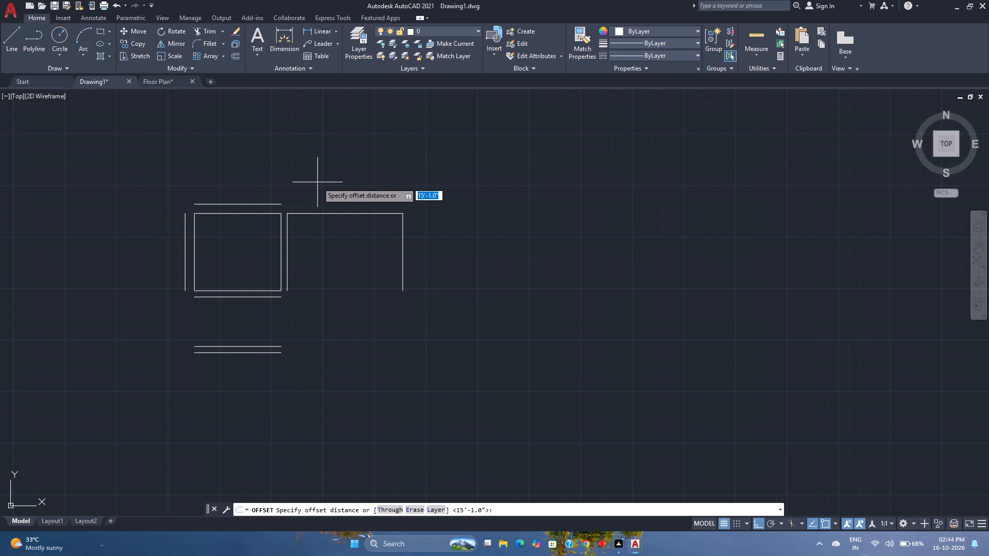
key(Return)
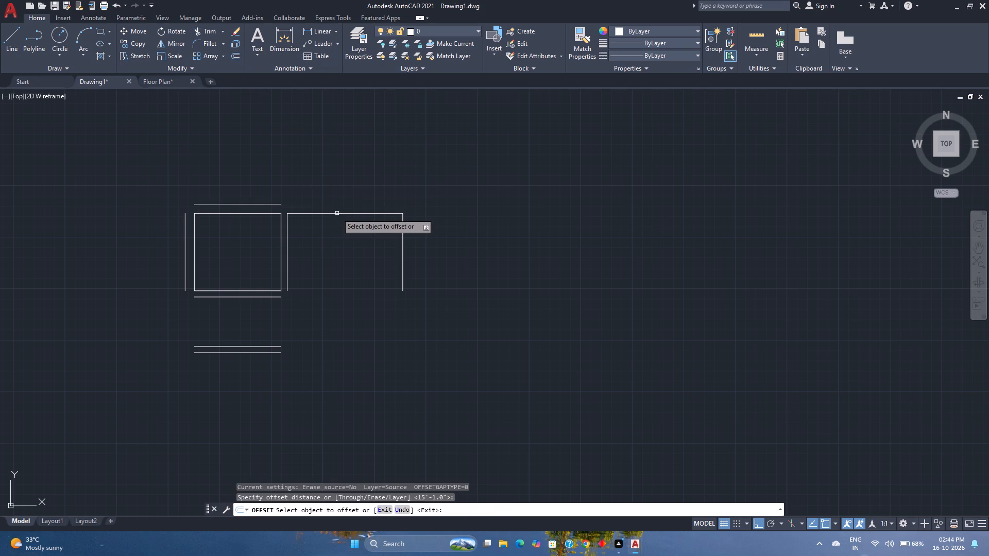
click(337, 213)
click(337, 324)
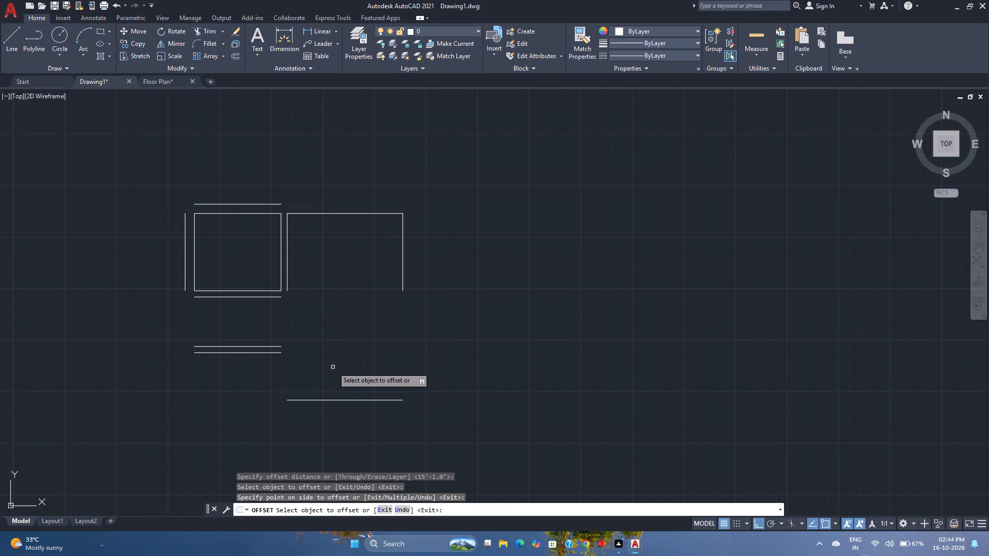
click(325, 398)
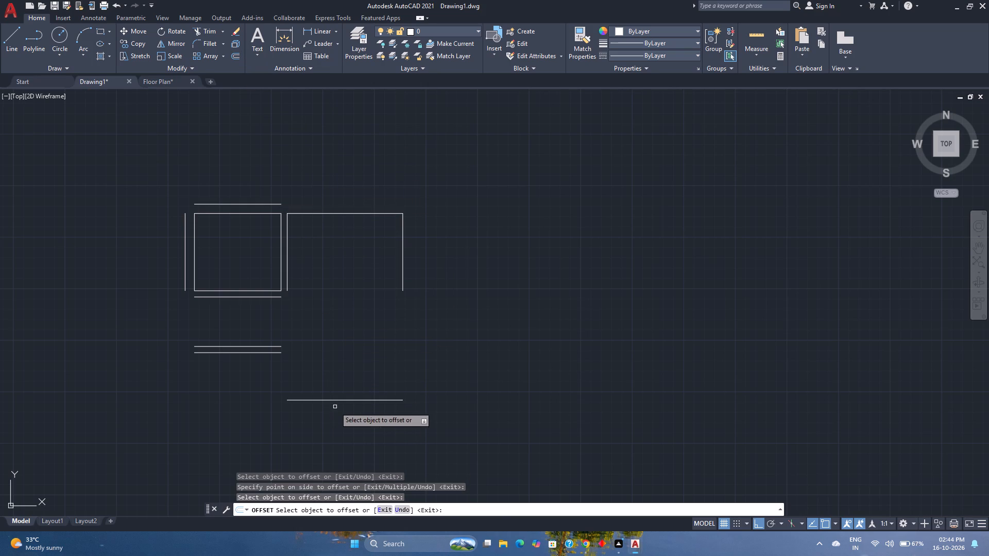
click(333, 399)
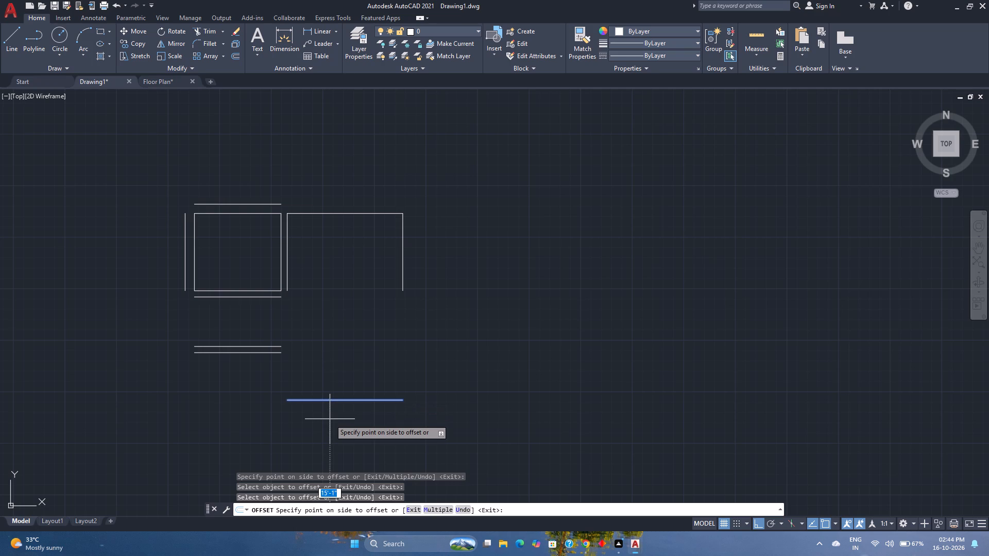
key(6)
key(Return)
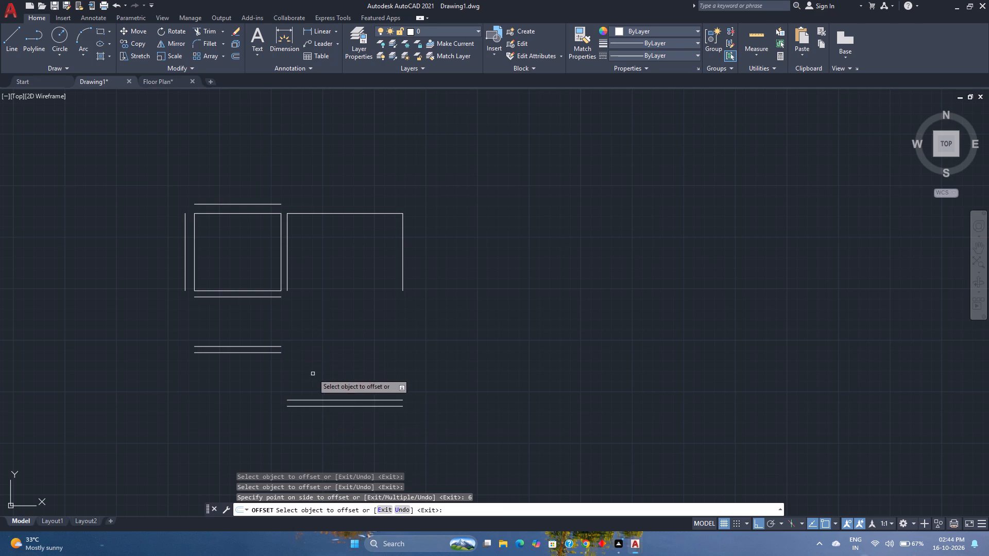
Offset the lowest horizontal line of the 9'4" wide room 7'1" downward, and offset that new line 9" further down.
middle_drag(314, 363, 328, 312)
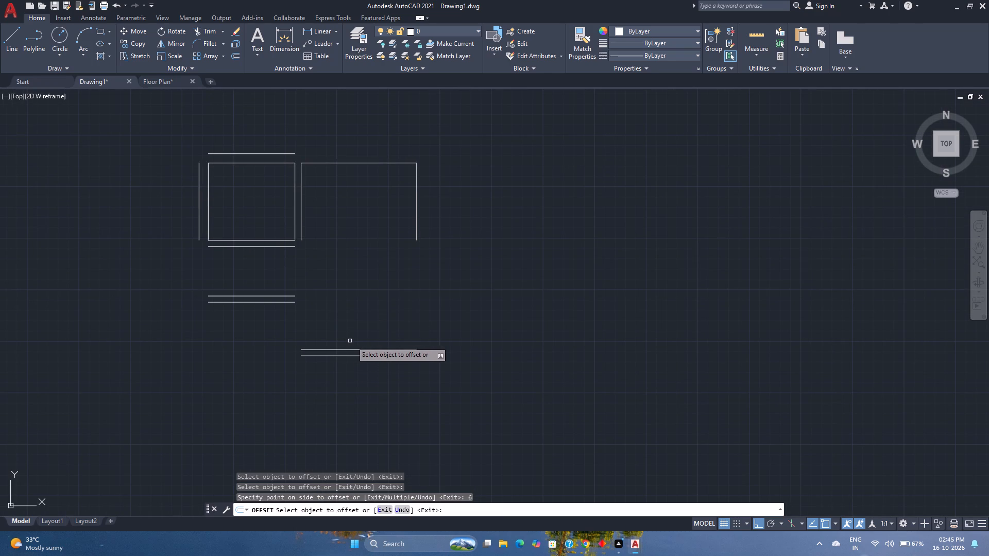
click(339, 355)
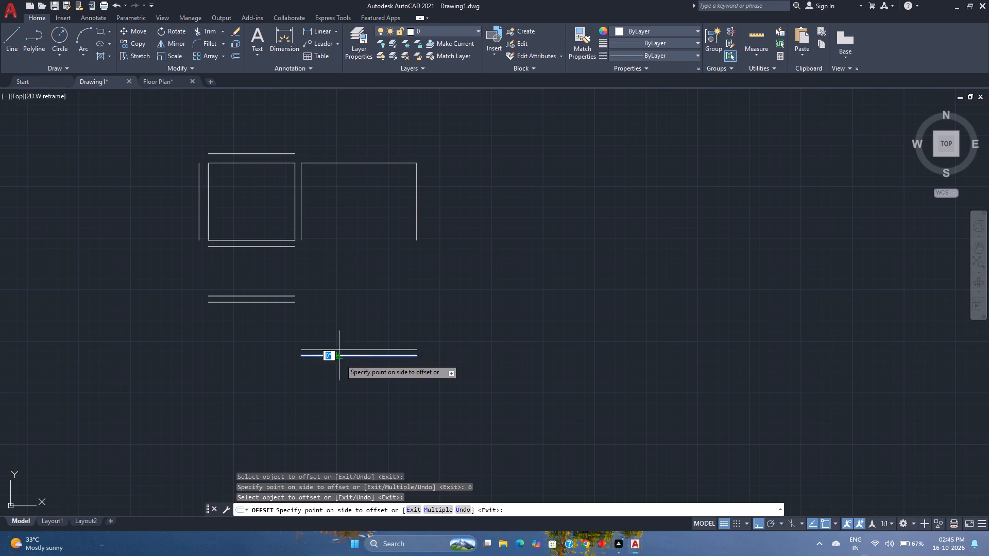
text(7'1")
key(Return)
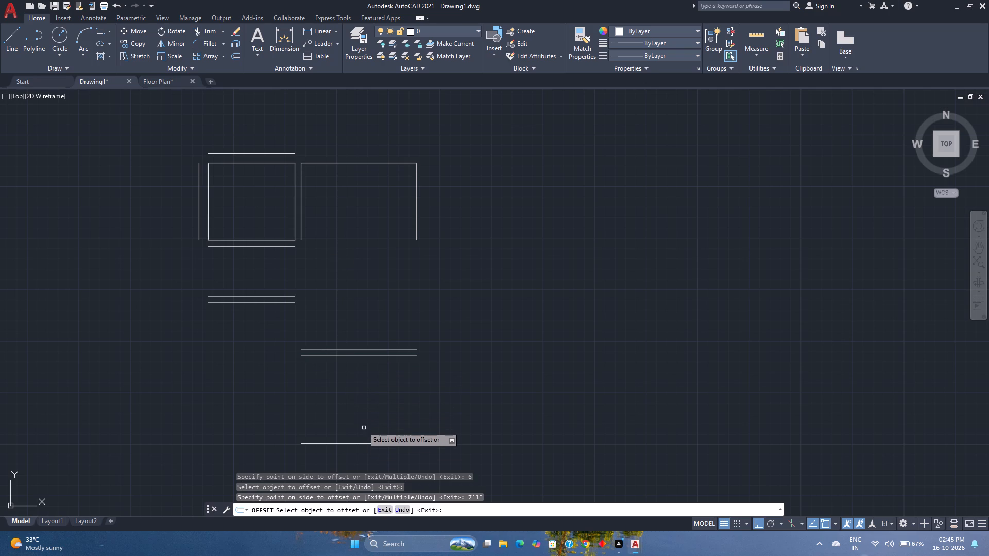
scroll(357, 394, down, 1)
middle_drag(342, 392, 321, 371)
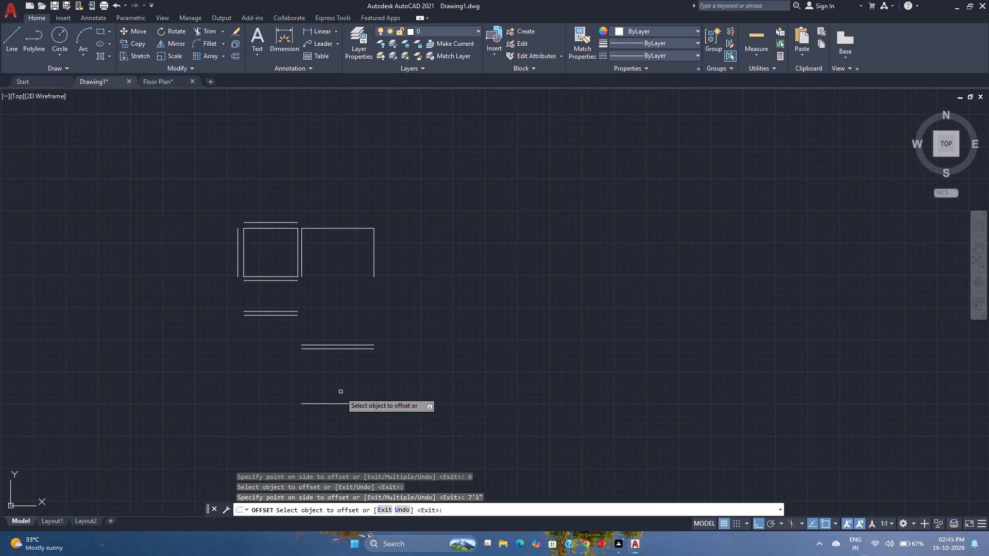
click(340, 404)
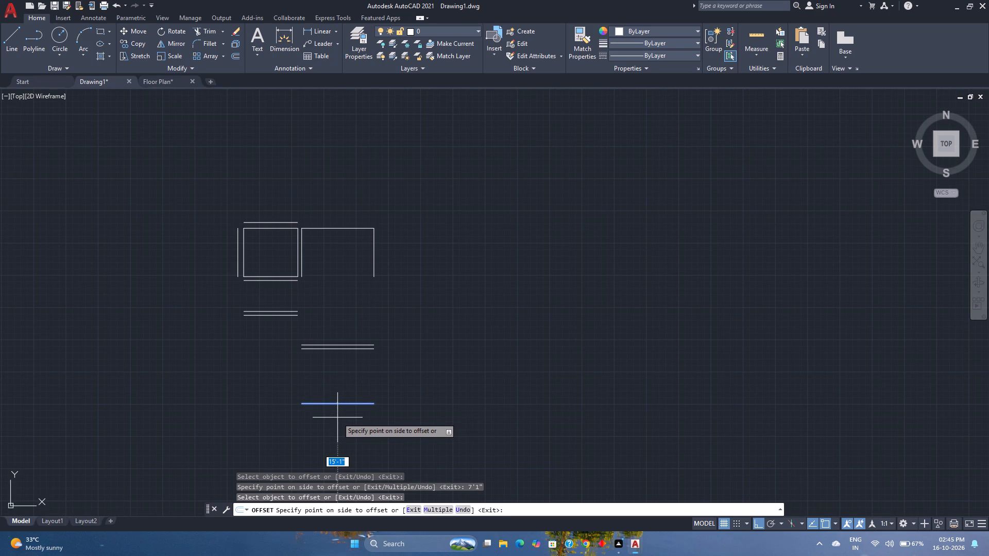
key(9)
key(Return)
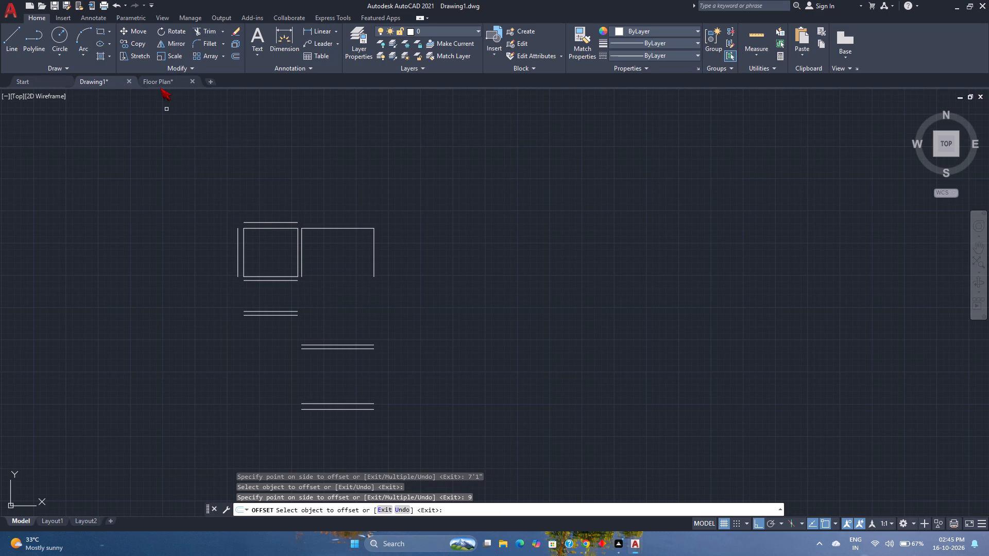
Fillet the 9'4" wide room's left vertical line with the upper of its two bottom wall lines to close the corner.
click(199, 39)
click(302, 263)
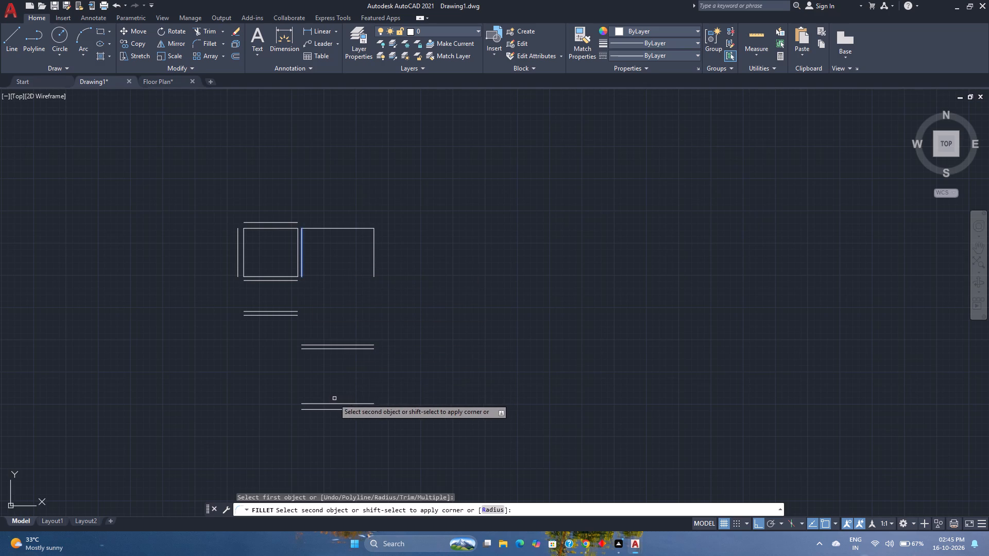
click(326, 404)
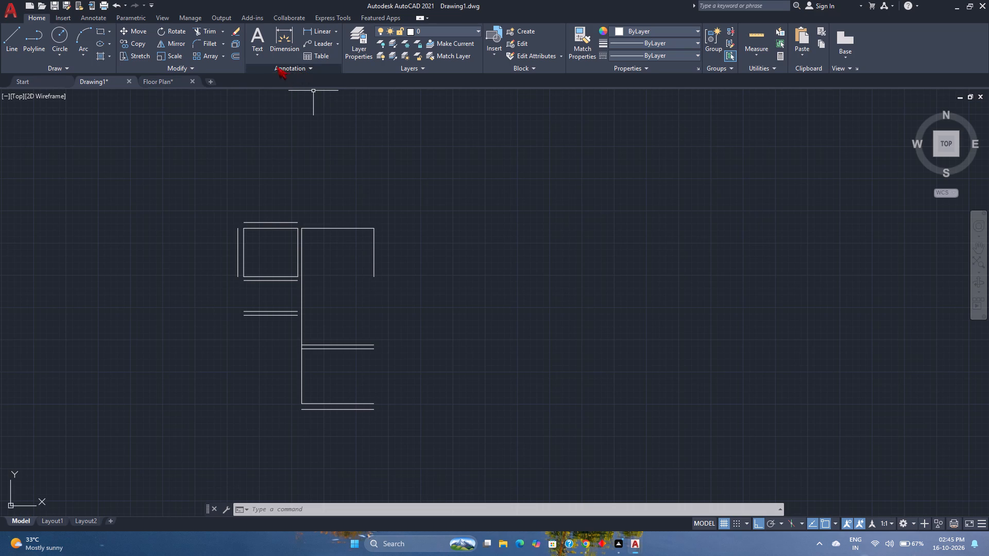
Start an Offset with a distance of 12'.
click(238, 58)
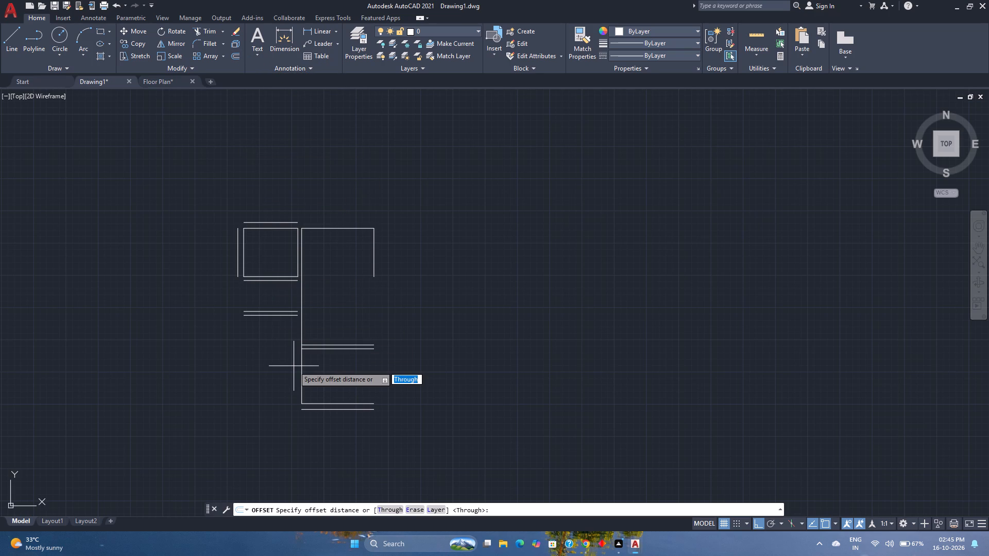
text(12')
key(Return)
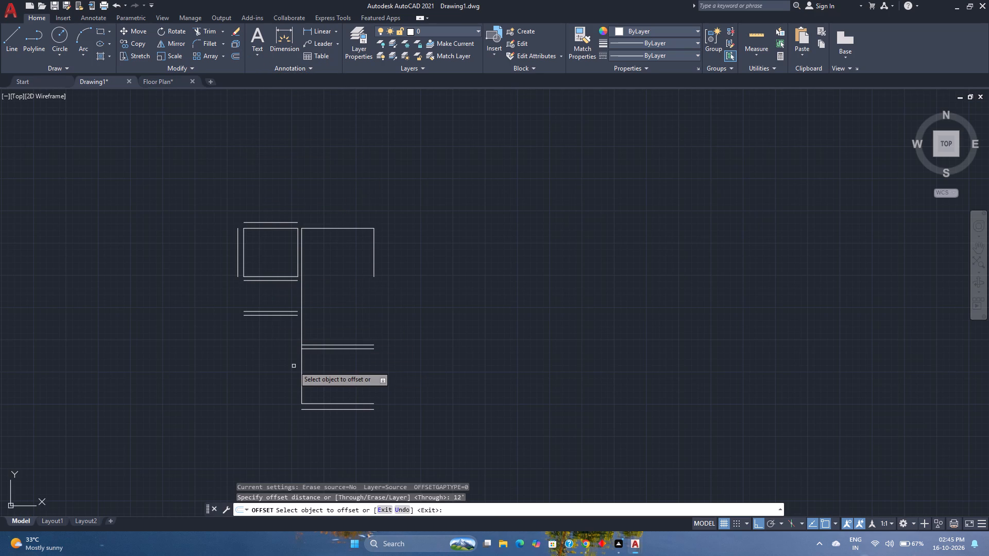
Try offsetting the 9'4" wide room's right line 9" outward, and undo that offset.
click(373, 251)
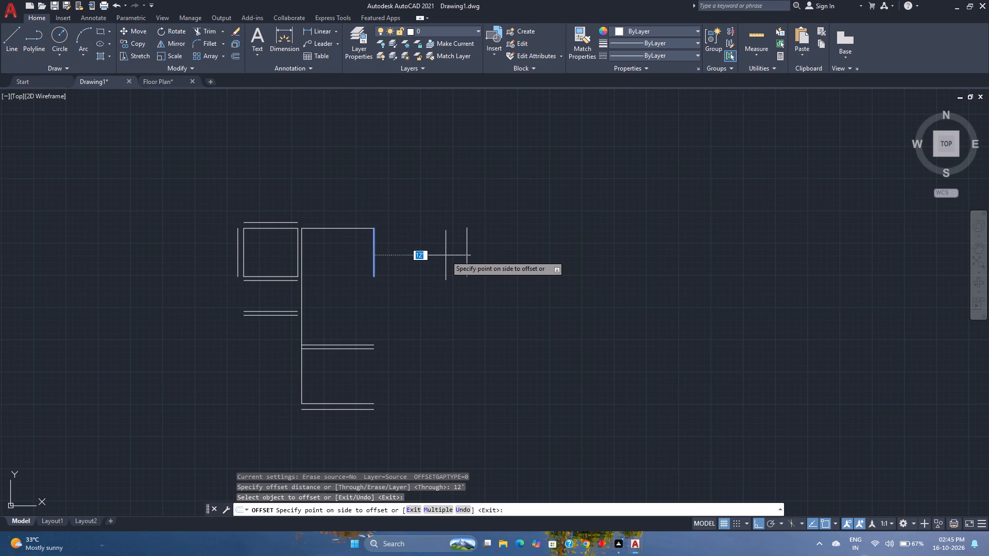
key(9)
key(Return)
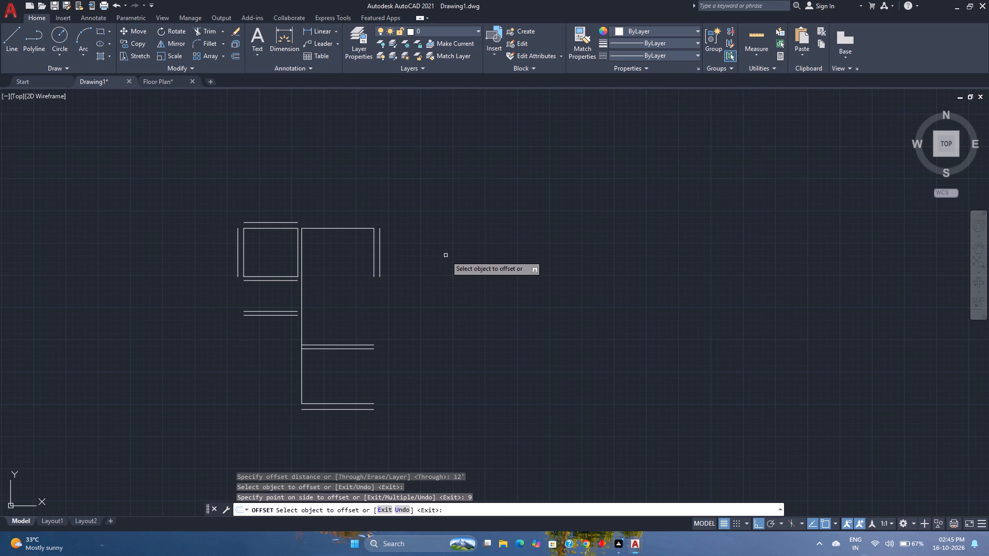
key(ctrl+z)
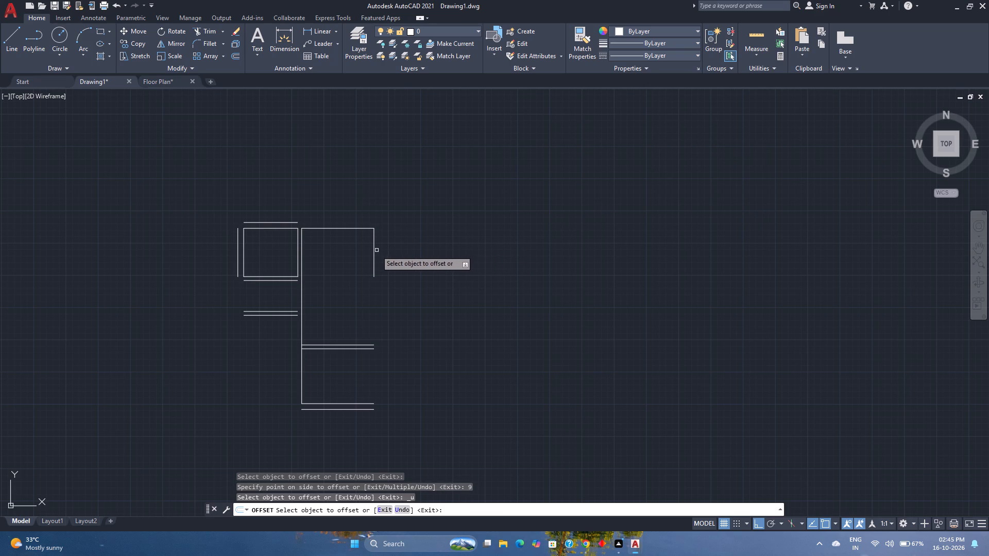
Offset the 9'4" wide room's right vertical line 6" outward.
click(375, 252)
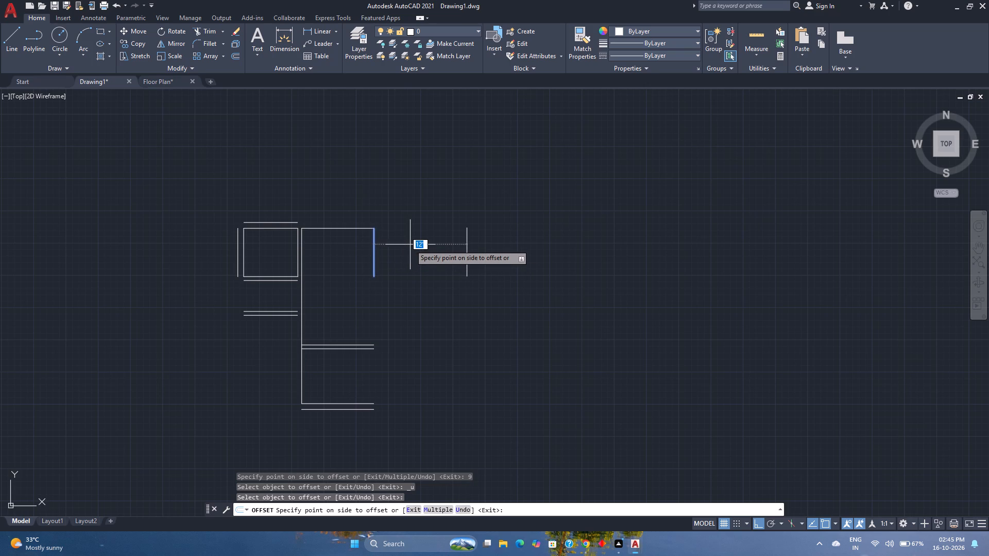
key(6)
key(Return)
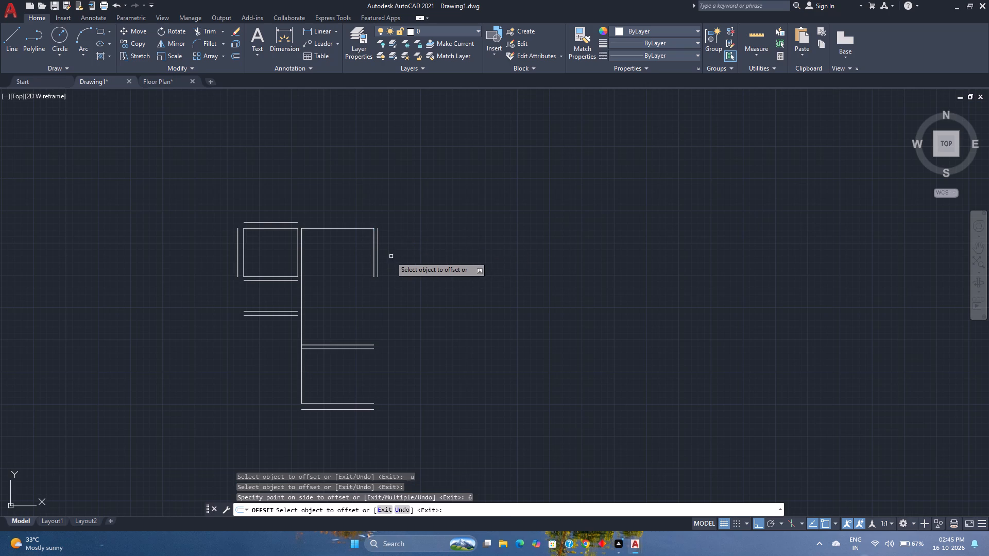
Offset the outer line of that new 6" wall 12' to the right, and offset the resulting line 9" further right.
scroll(390, 256, up, 1)
click(369, 259)
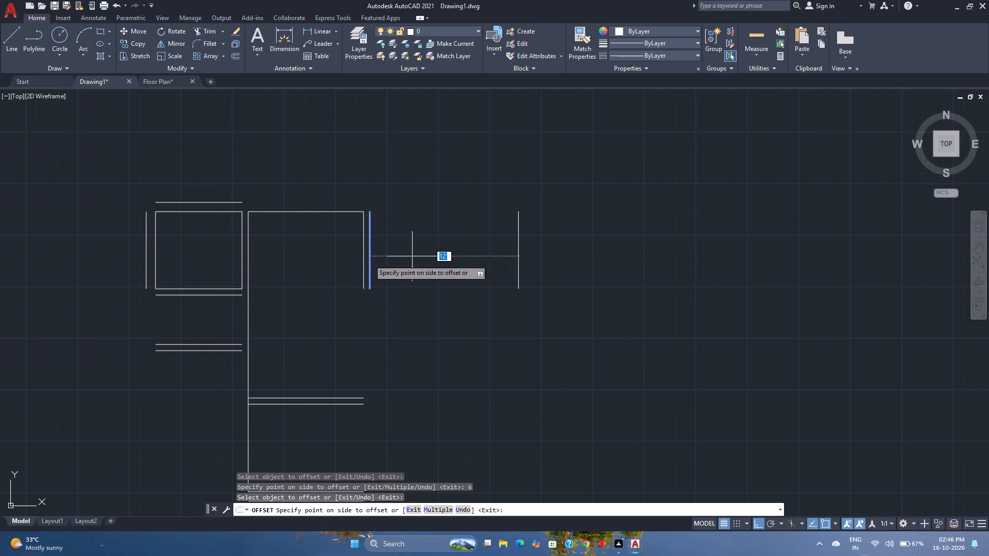
click(499, 252)
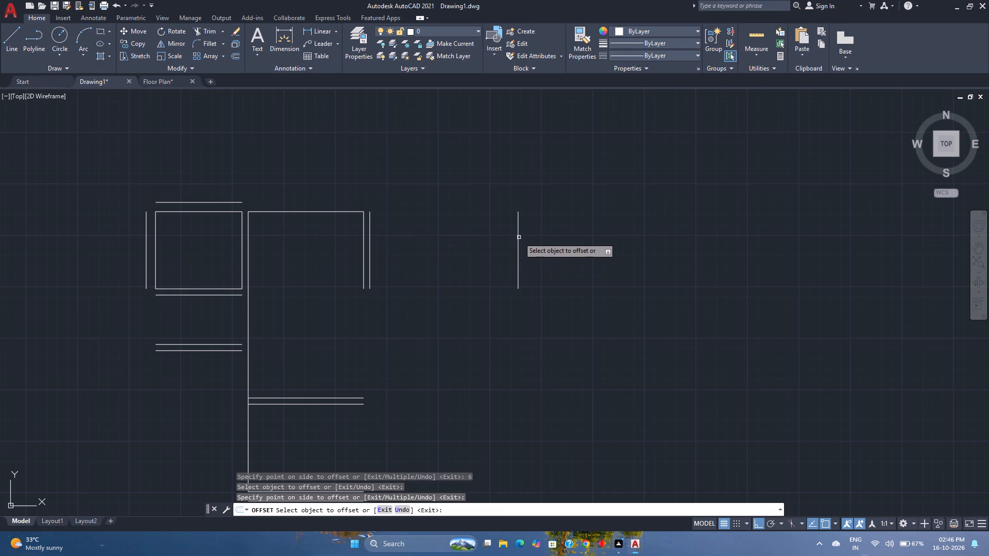
click(519, 237)
key(9)
key(Return)
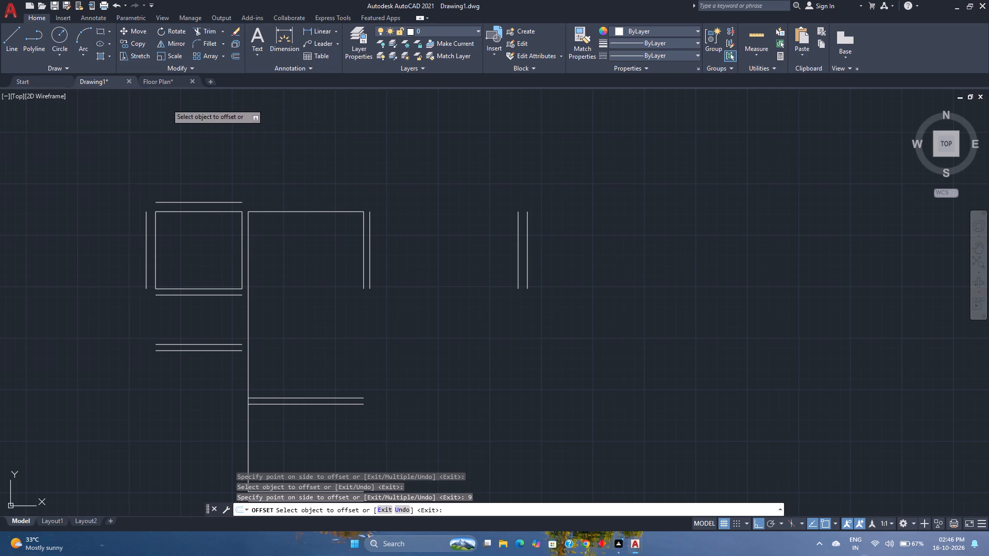
Fillet the outermost top wall line with the outermost left and right vertical lines to close both outer corners.
click(204, 42)
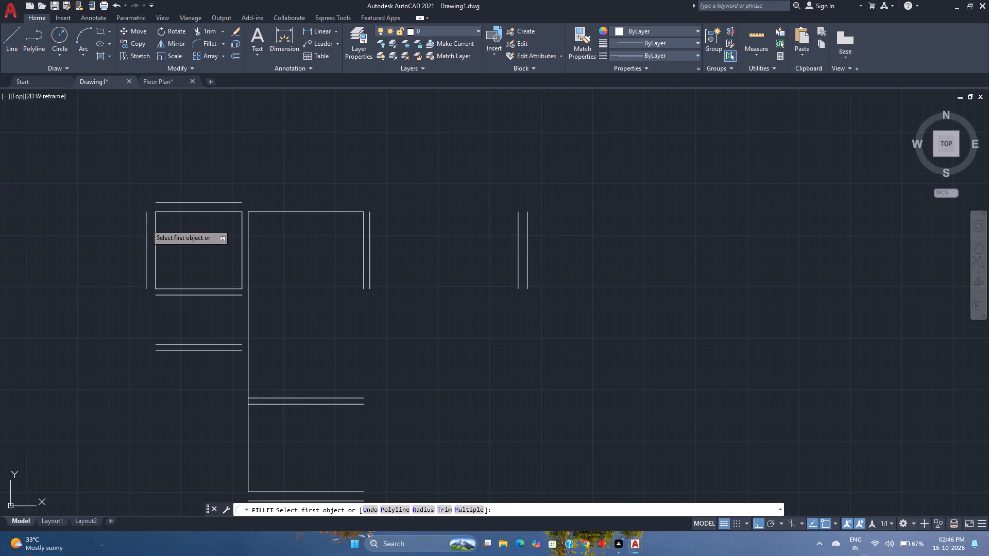
click(146, 224)
click(159, 202)
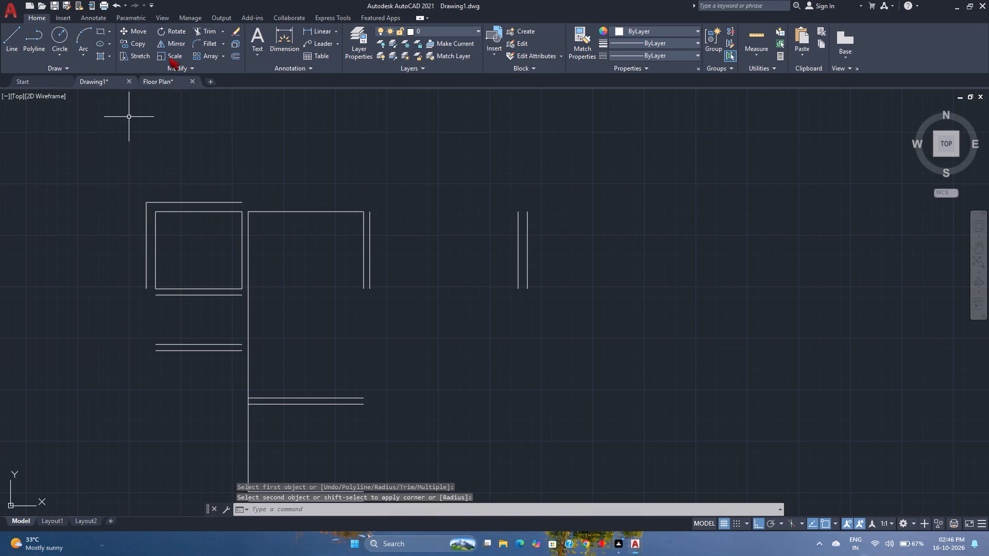
click(199, 43)
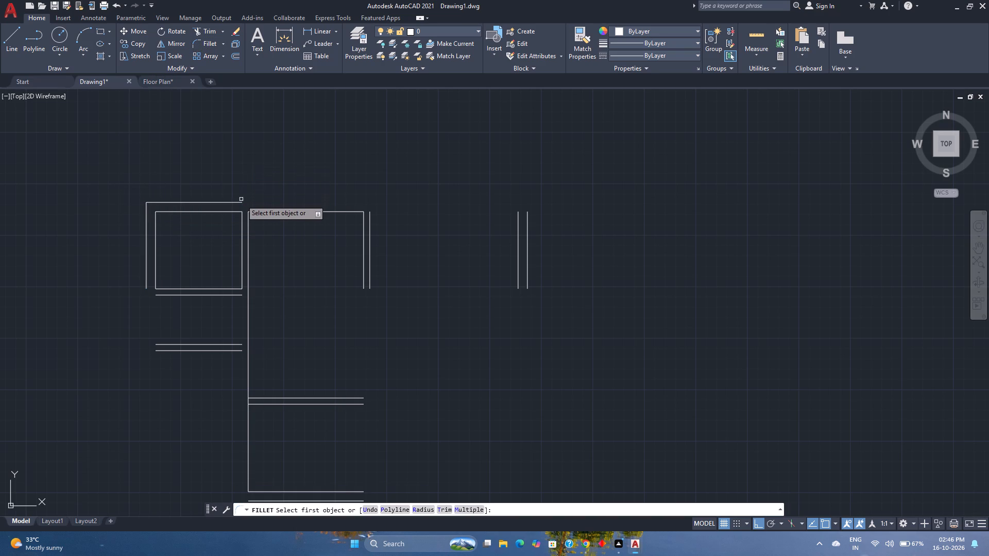
click(236, 202)
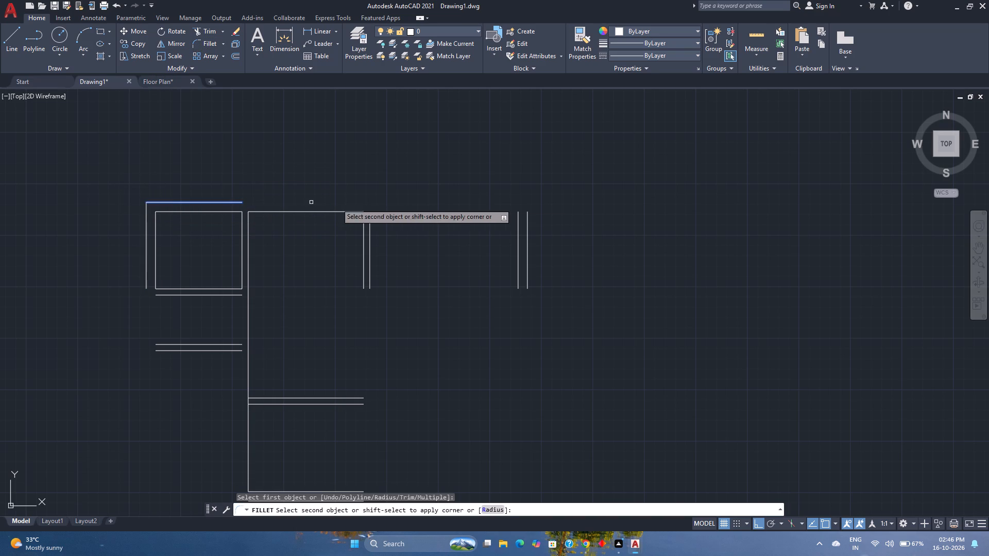
click(531, 228)
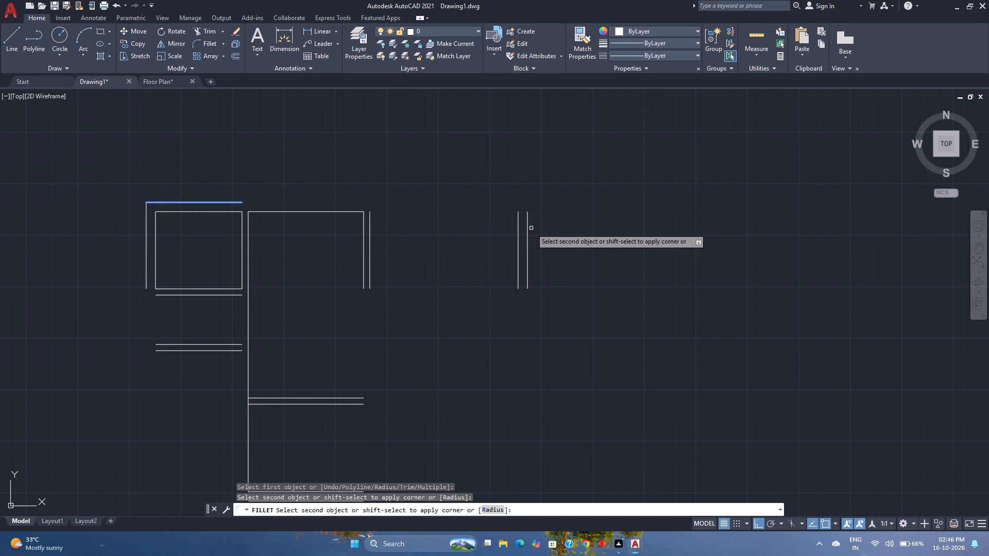
click(528, 228)
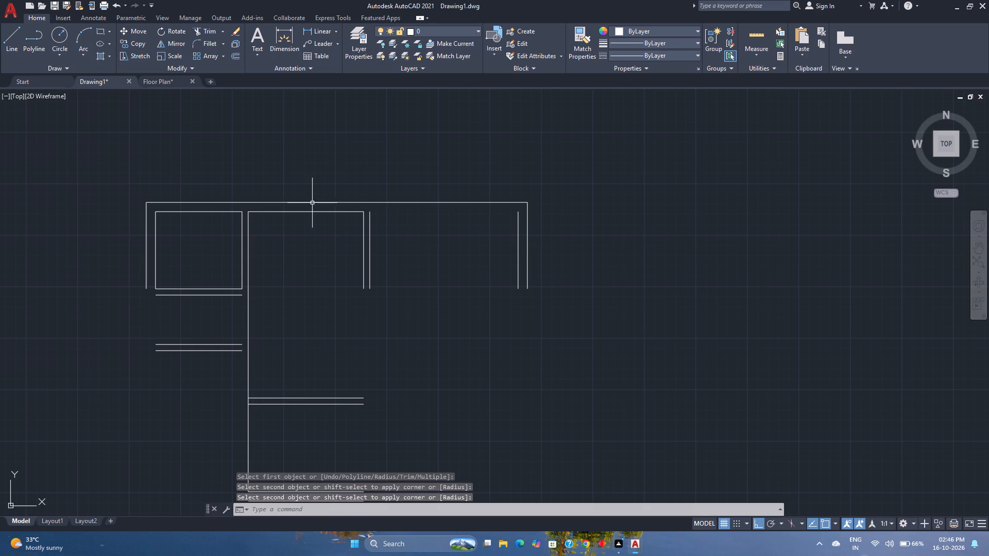
Draw a horizontal line across the top of the 12' wide room, joining the upper ends of its two inner vertical lines.
click(9, 37)
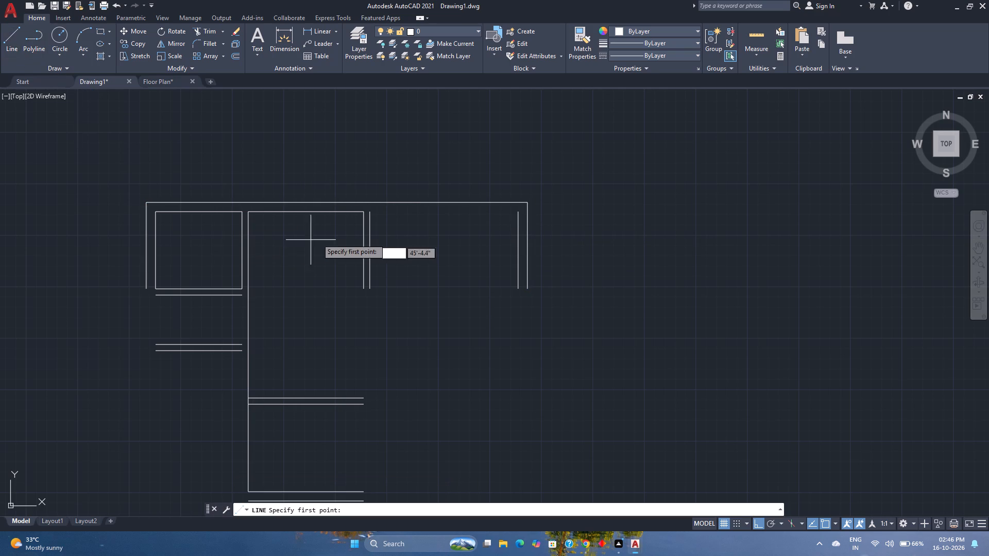
click(371, 214)
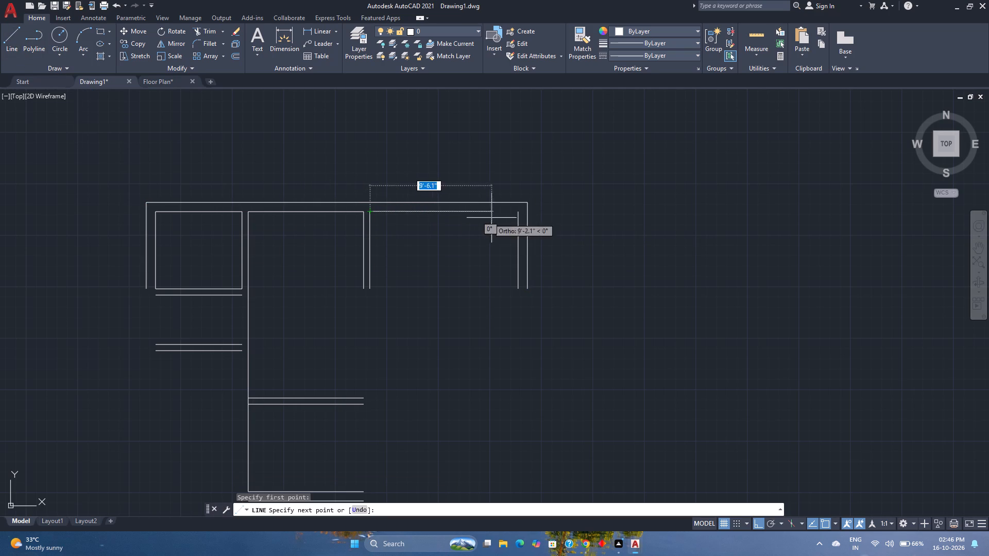
click(516, 214)
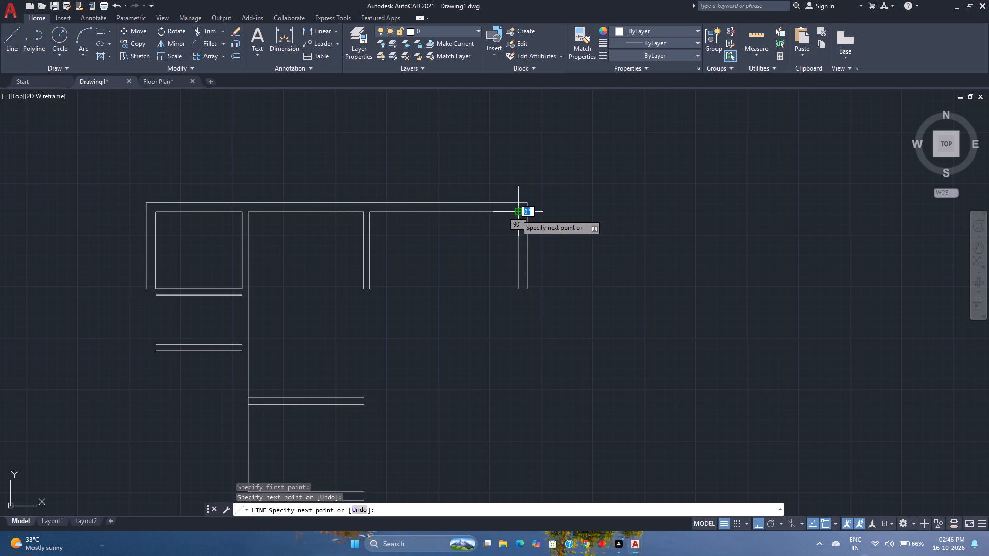
key(Escape)
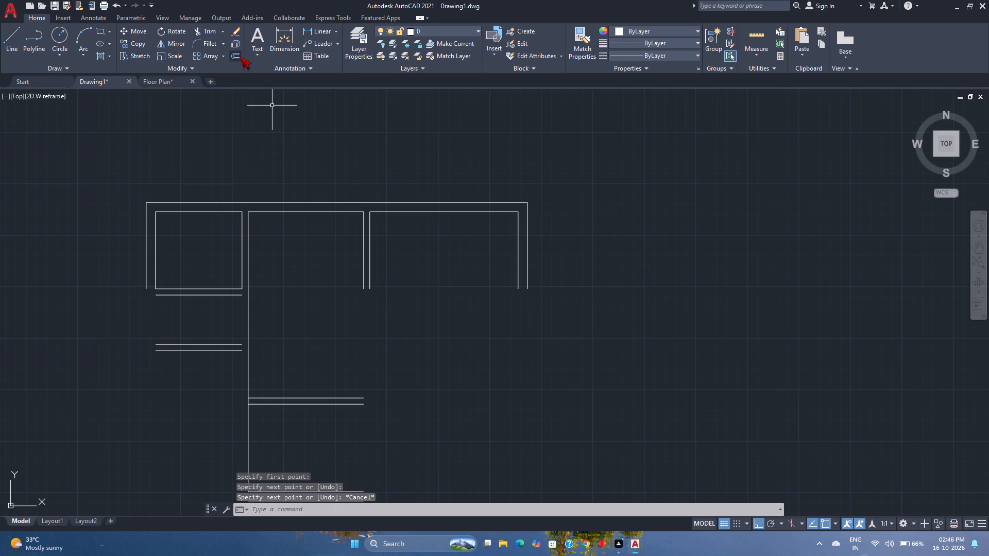
Offset the 12' wide room's top line 10'8" downward, and offset that new line 6" further down.
click(234, 56)
key(1)
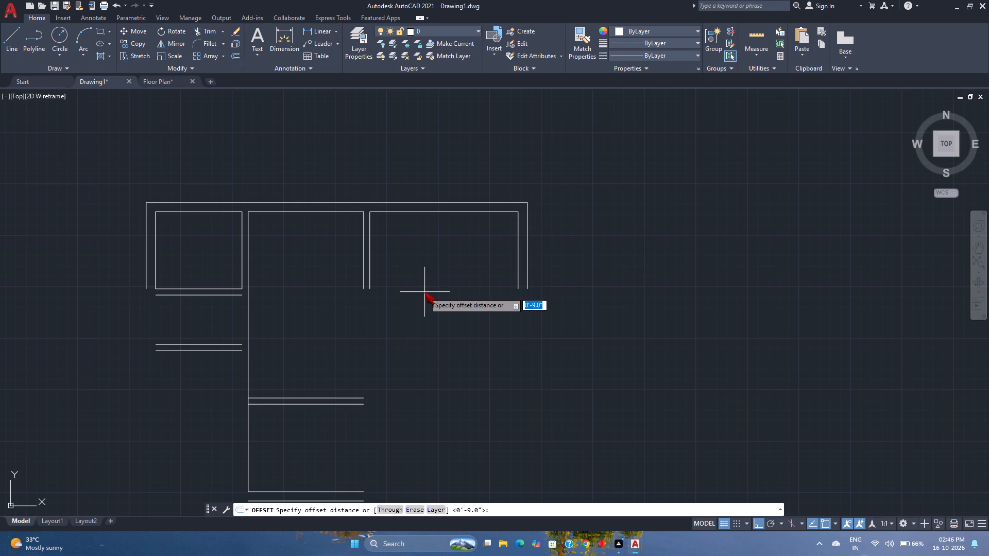
key(0)
text('08)
key(shift+quotedbl)
key(Return)
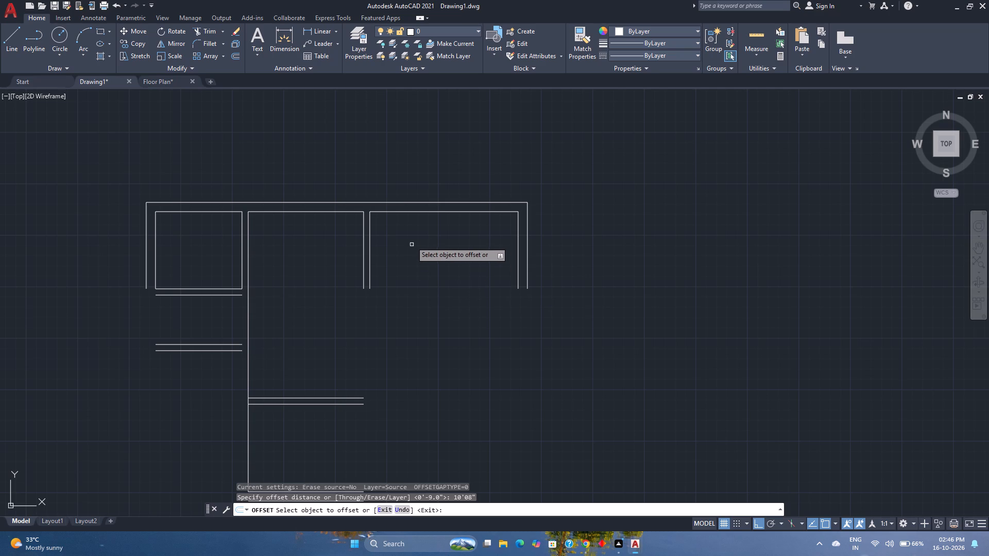
click(422, 211)
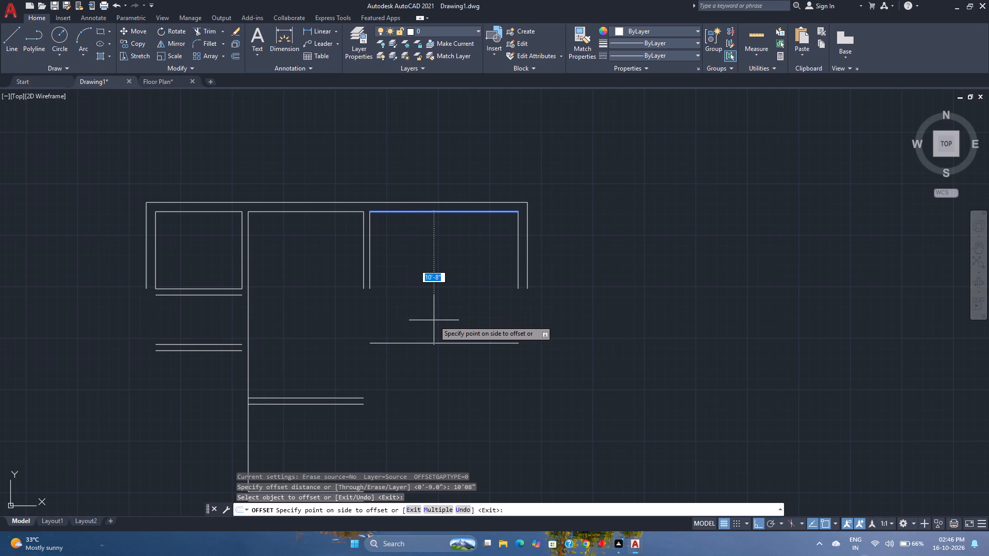
click(434, 320)
click(429, 343)
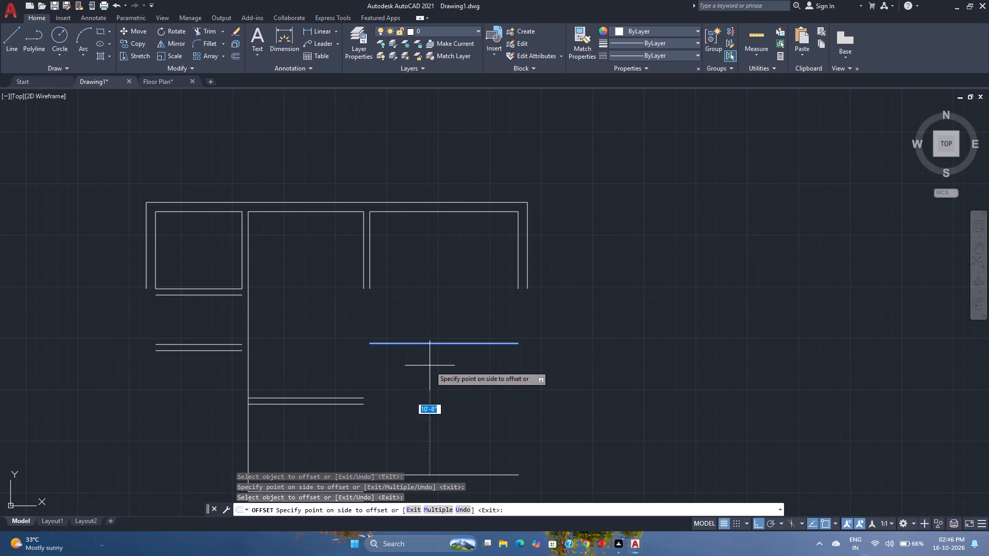
key(6)
key(Return)
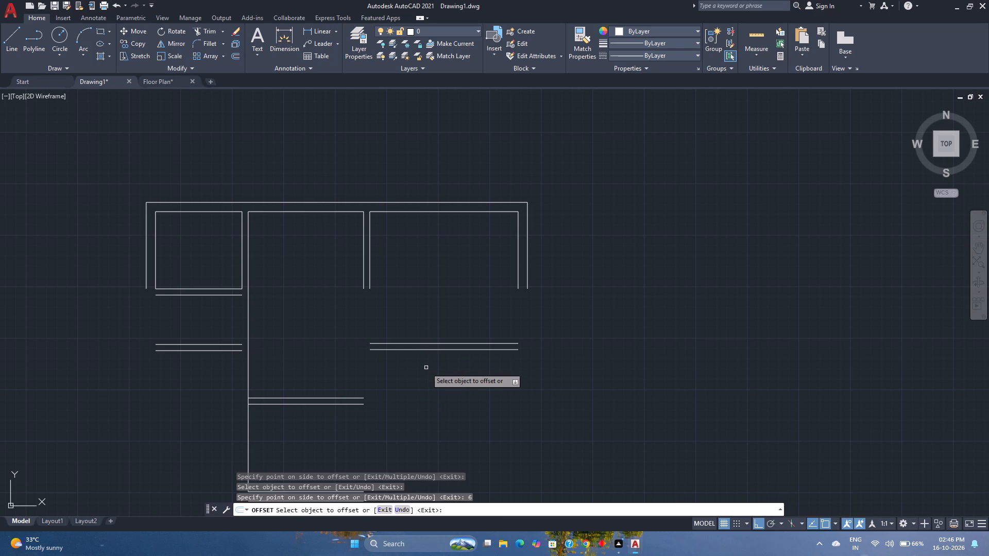
Offset the lower of the 12' wide room's two bottom wall lines 14'4" downward.
click(430, 349)
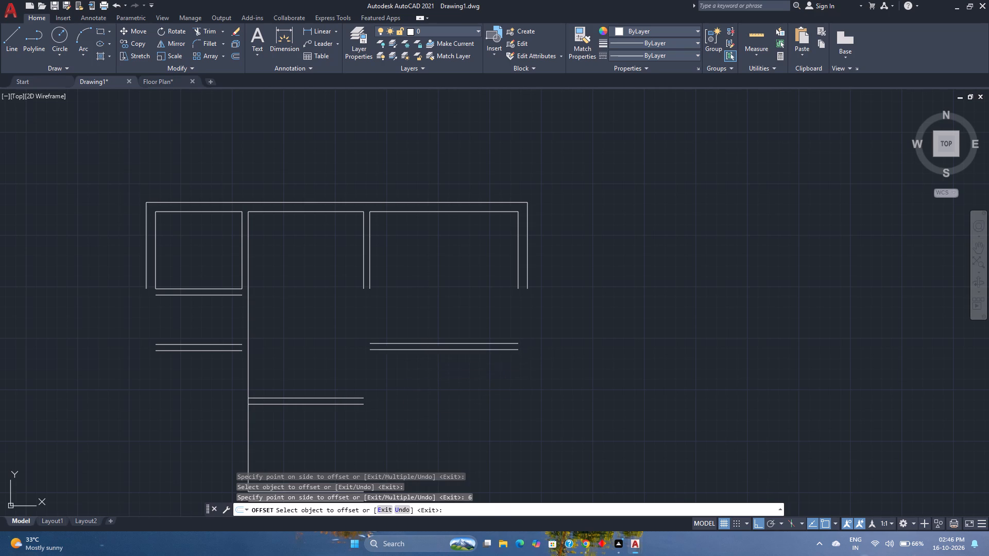
text(14)
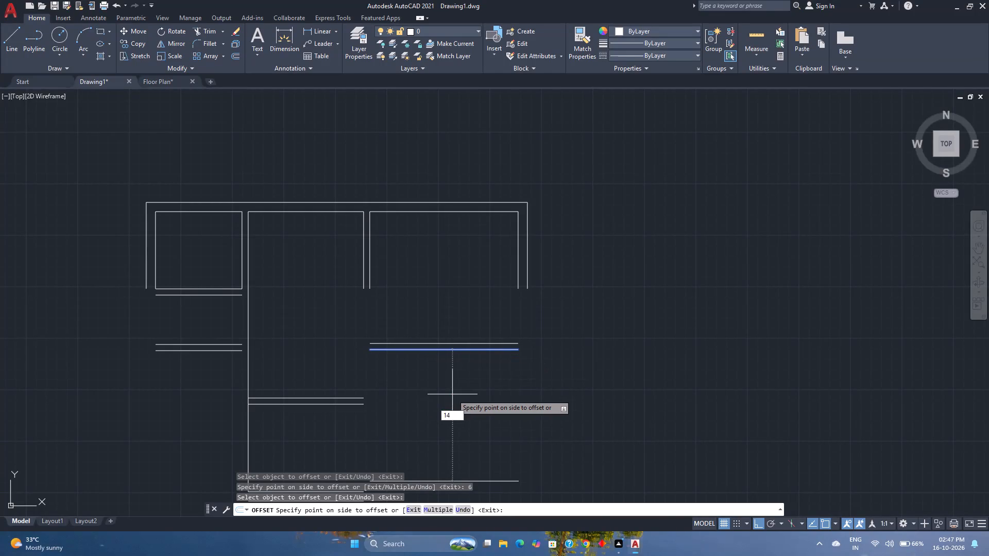
key(apostrophe)
text(04")
key(Return)
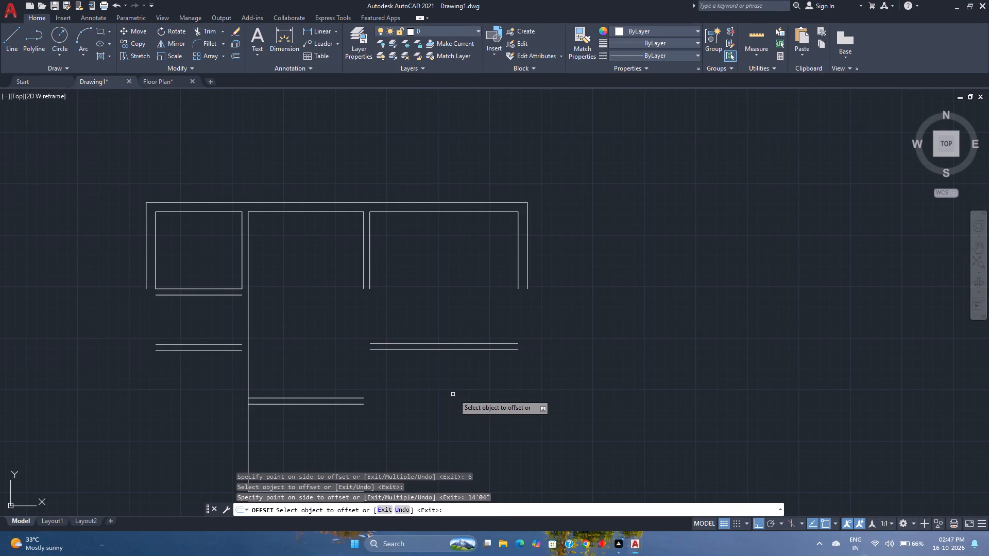
Check the lower middle room's dimensions with the Quick measure tool.
scroll(454, 394, down, 2)
middle_drag(463, 411, 454, 348)
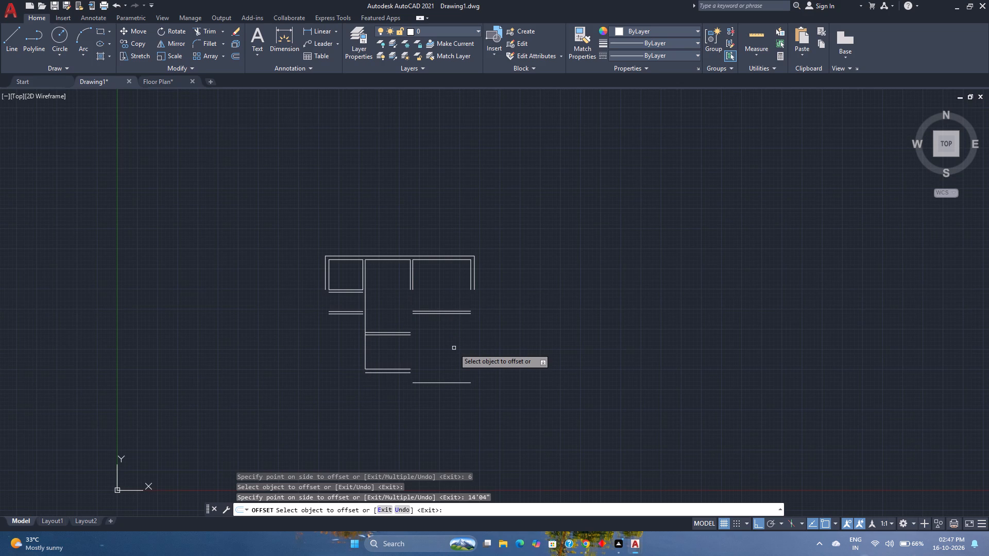
click(763, 37)
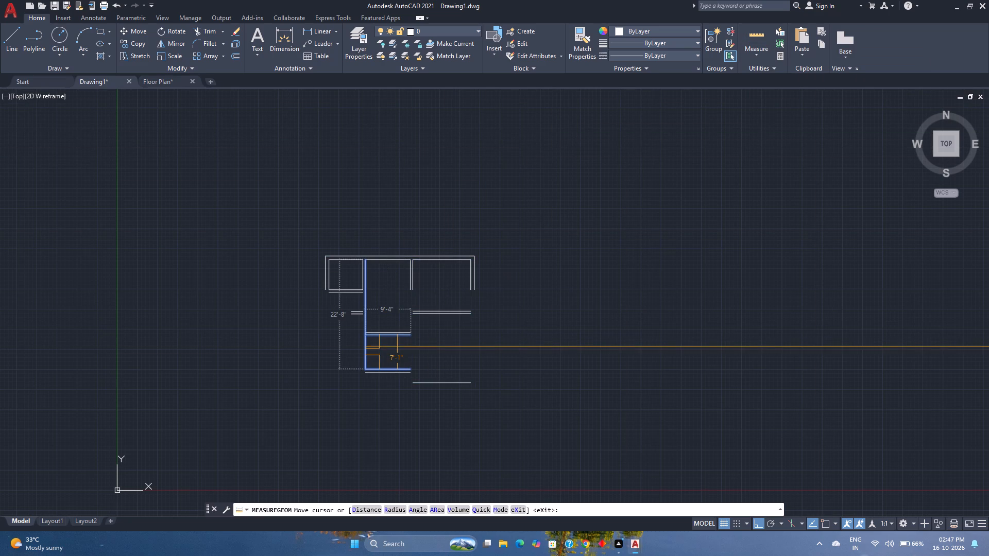
key(Escape)
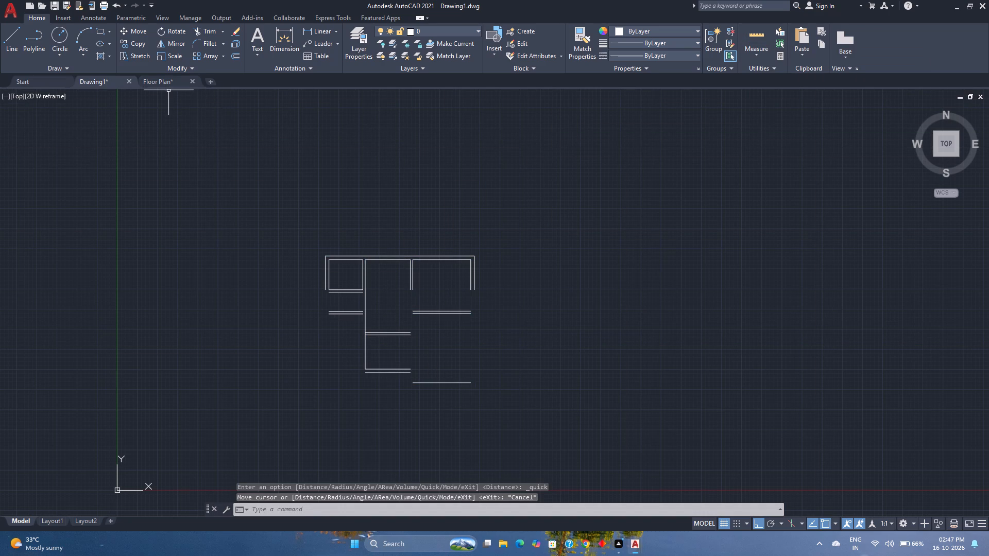
Switch to the Floor Plan drawing and hide the vertical section line A-A that crosses the ground floor plan.
click(168, 90)
click(172, 84)
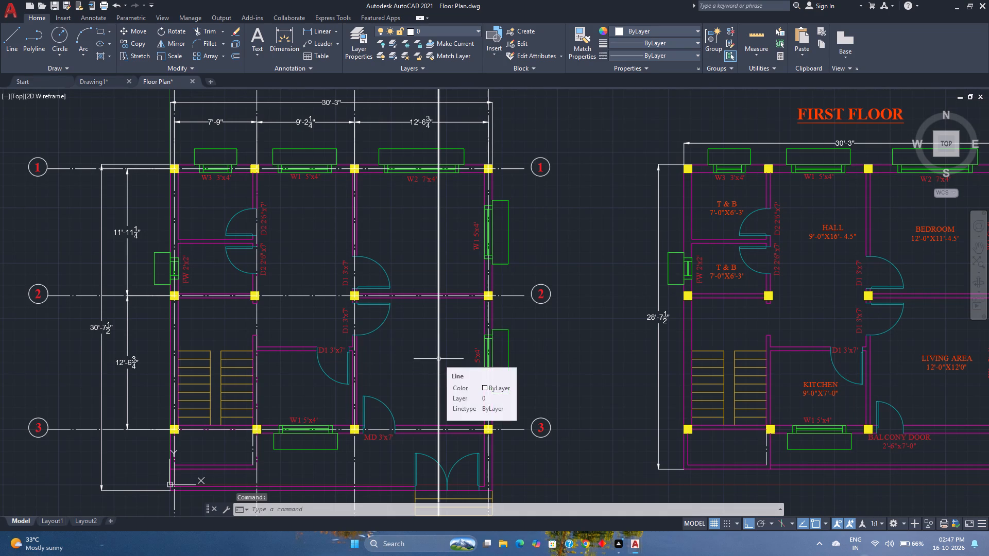
click(452, 33)
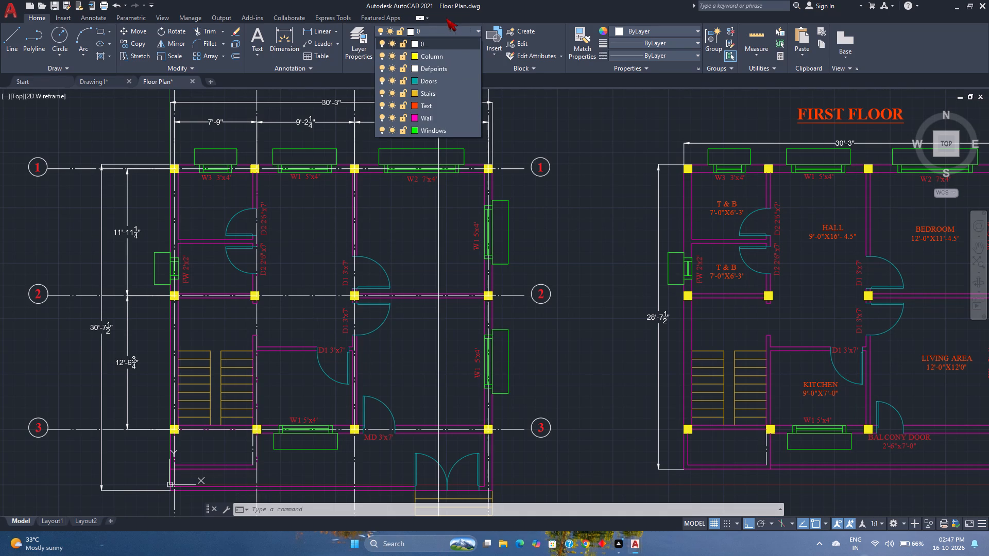
key(Escape)
click(440, 335)
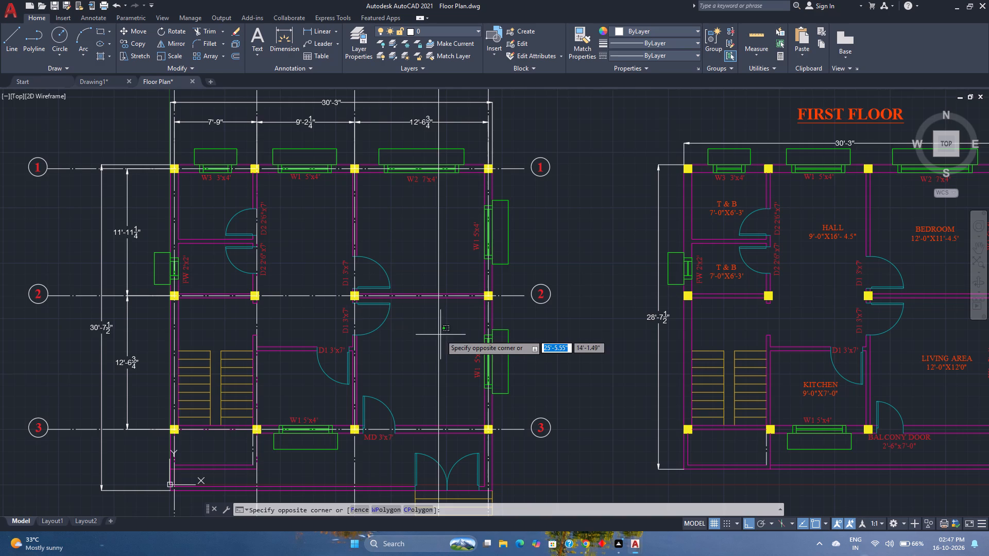
click(432, 332)
scroll(432, 332, down, 2)
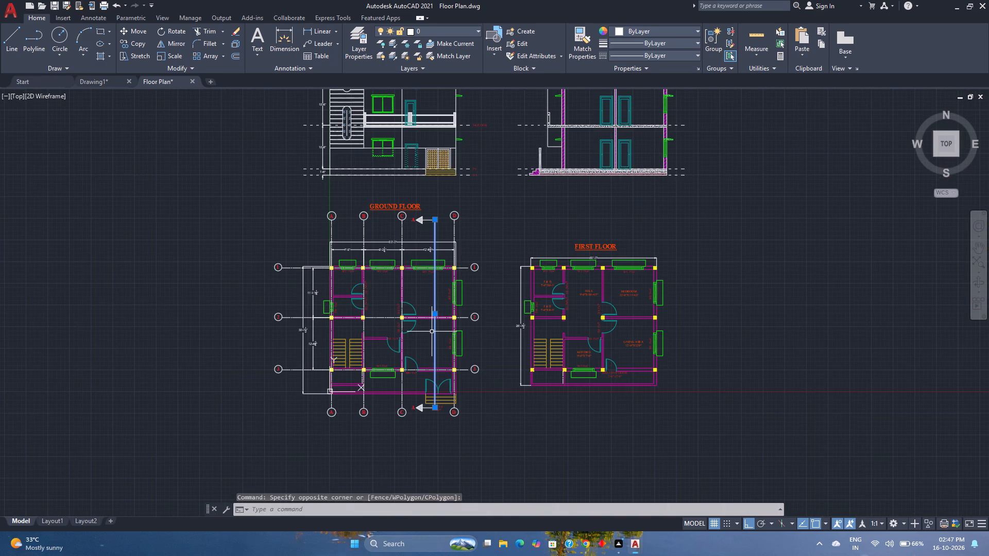
scroll(432, 332, up, 1)
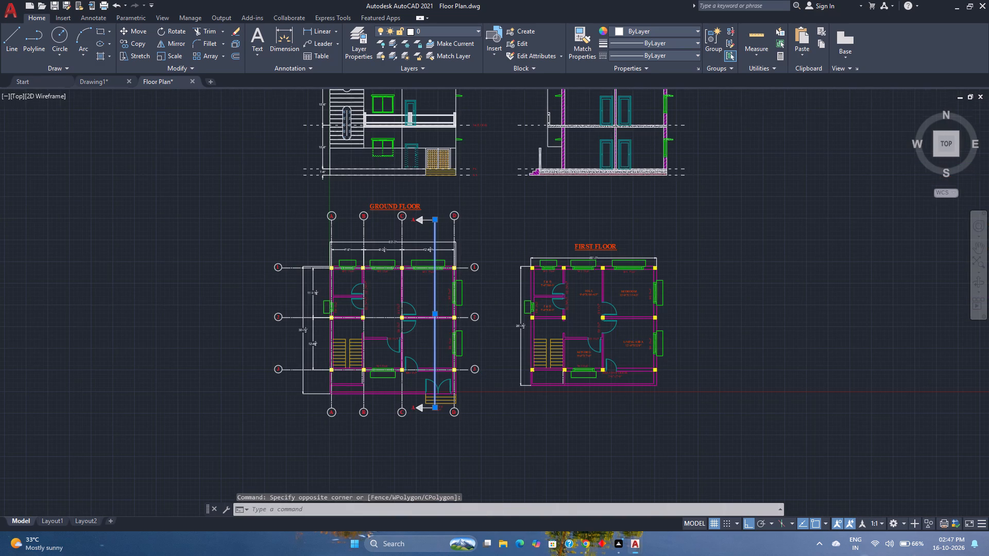
right_click(433, 333)
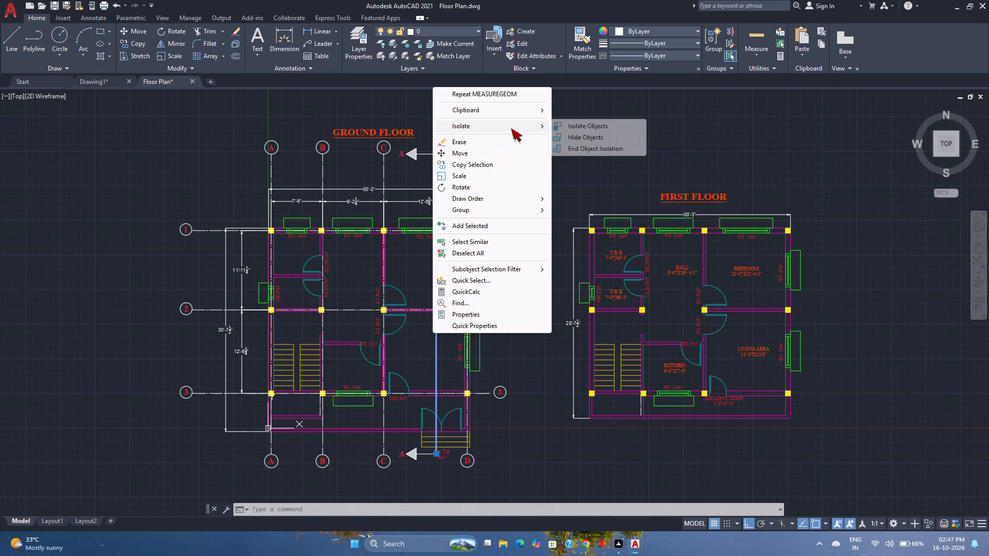
click(585, 138)
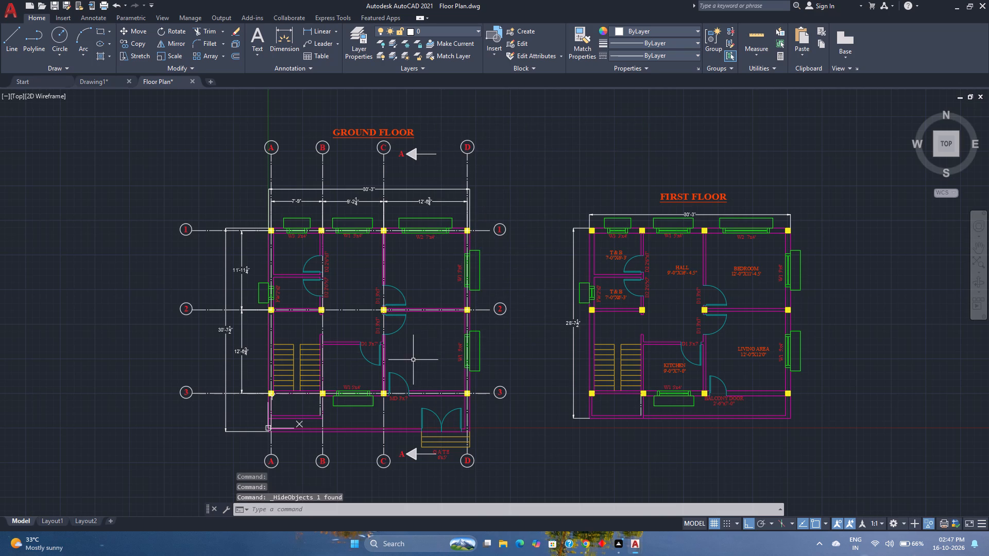
Check the dimensions of the lower right room between grid lines 2 and 3 with the Quick measure tool.
scroll(413, 360, up, 3)
middle_click(413, 360)
scroll(420, 350, down, 1)
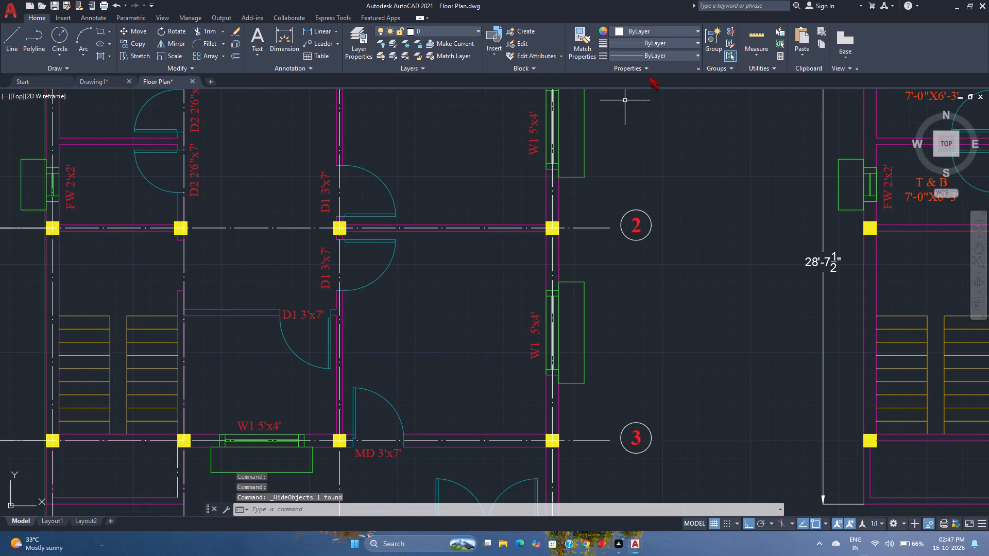
click(751, 35)
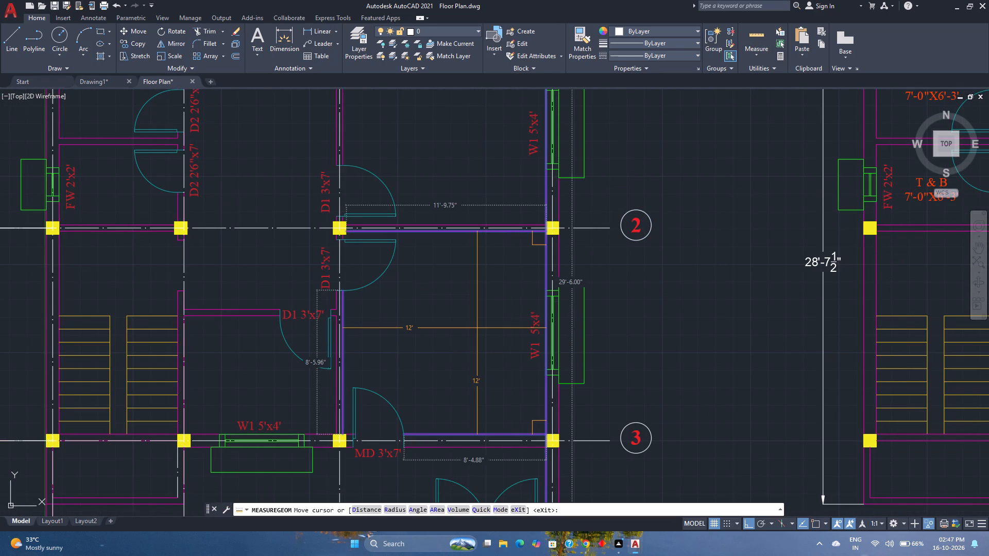
key(Escape)
scroll(468, 319, down, 1)
Switch to Drawing1 and delete the lone bottom horizontal line below the 12' wide room.
click(110, 80)
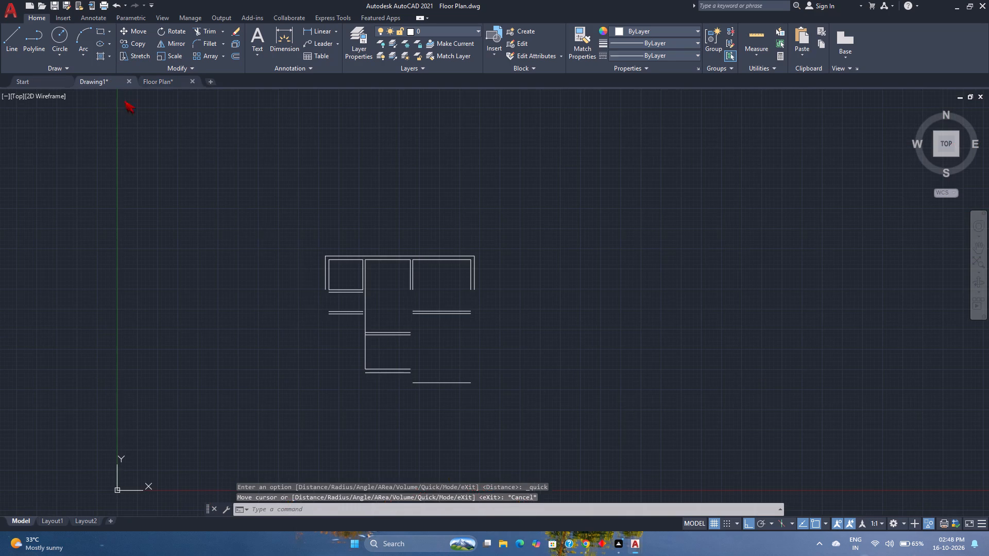
click(466, 384)
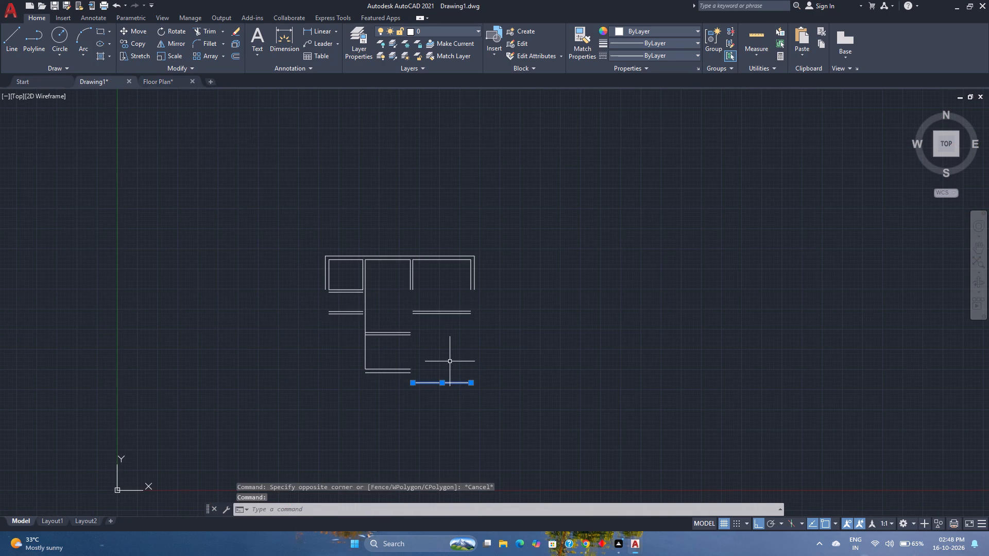
key(Delete)
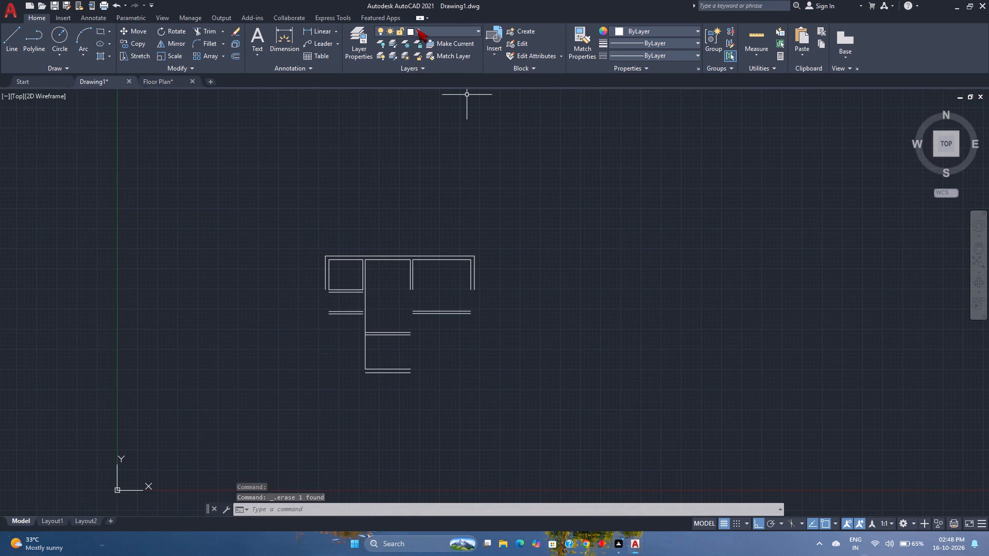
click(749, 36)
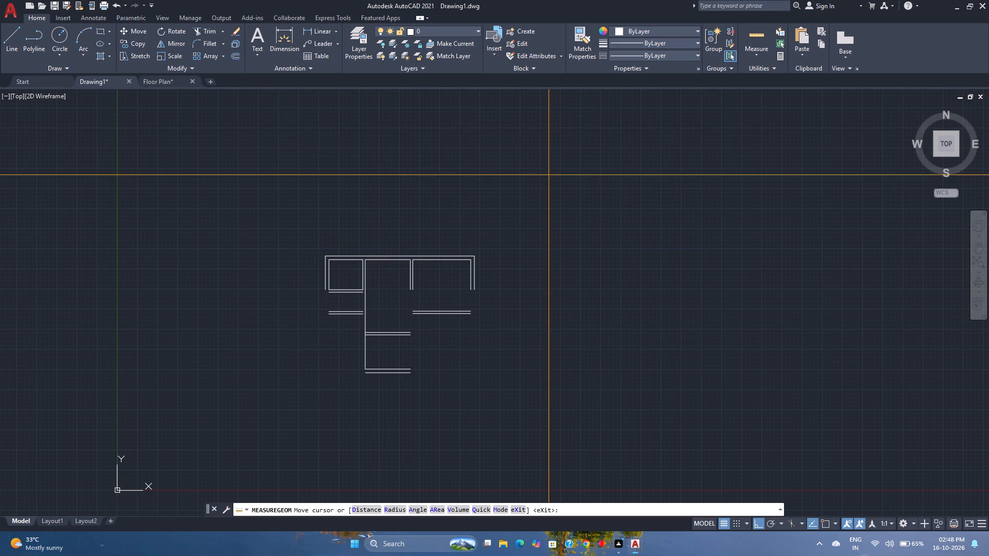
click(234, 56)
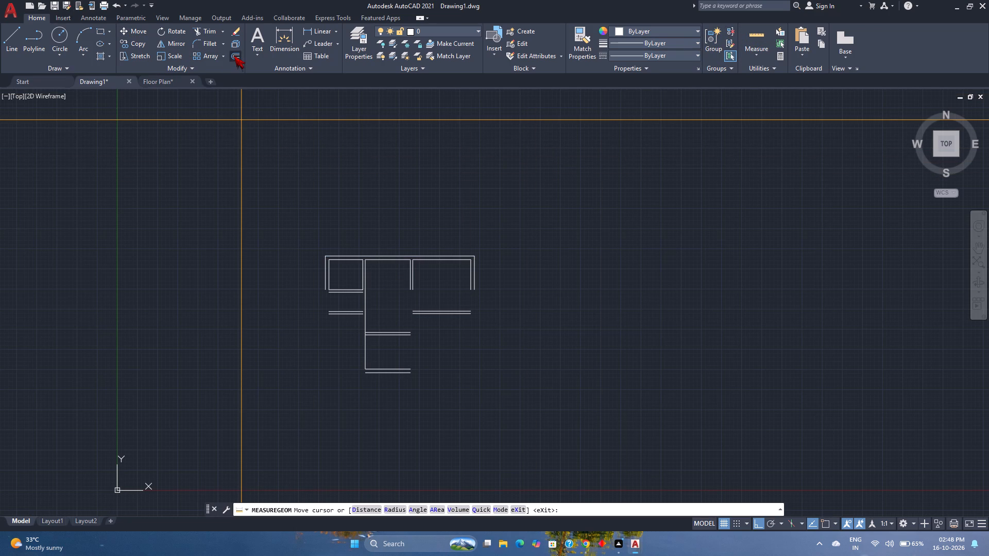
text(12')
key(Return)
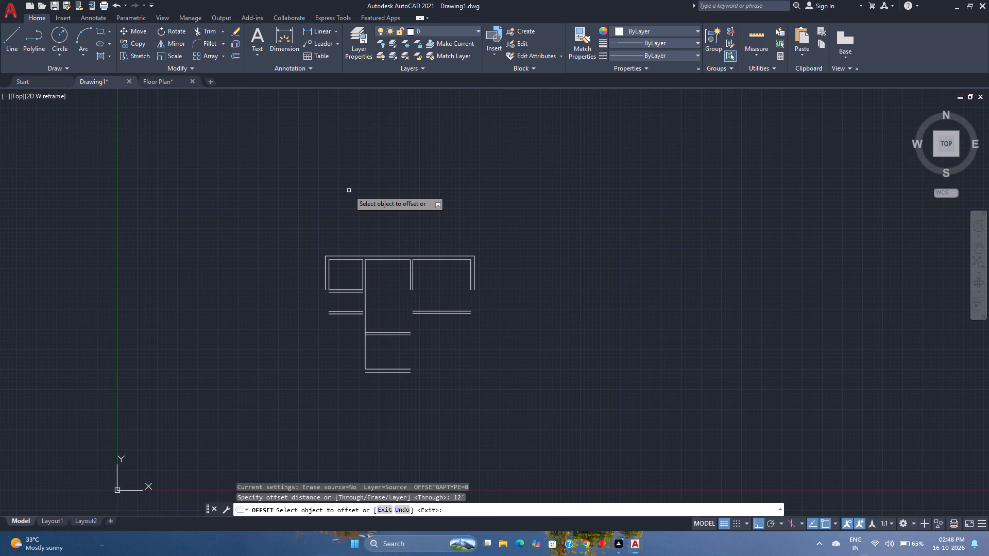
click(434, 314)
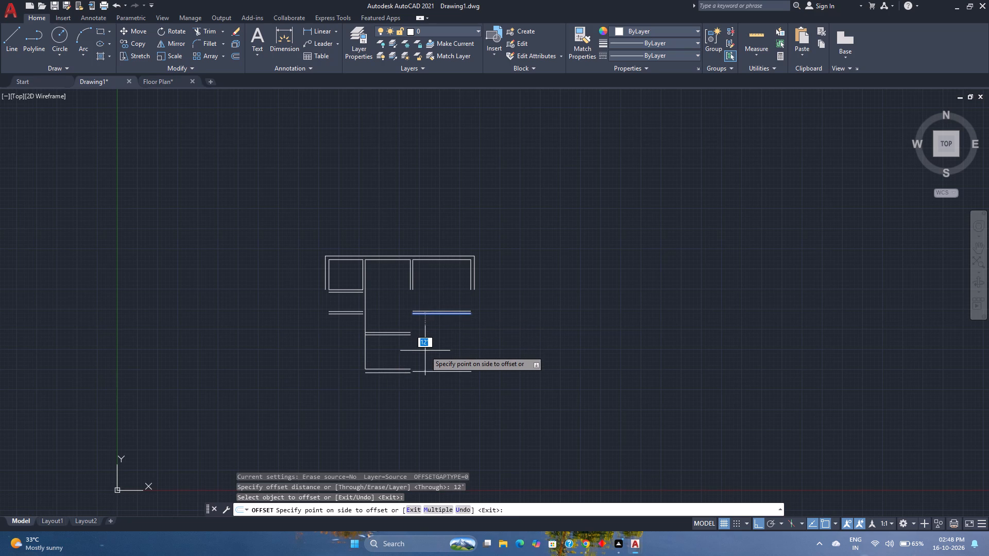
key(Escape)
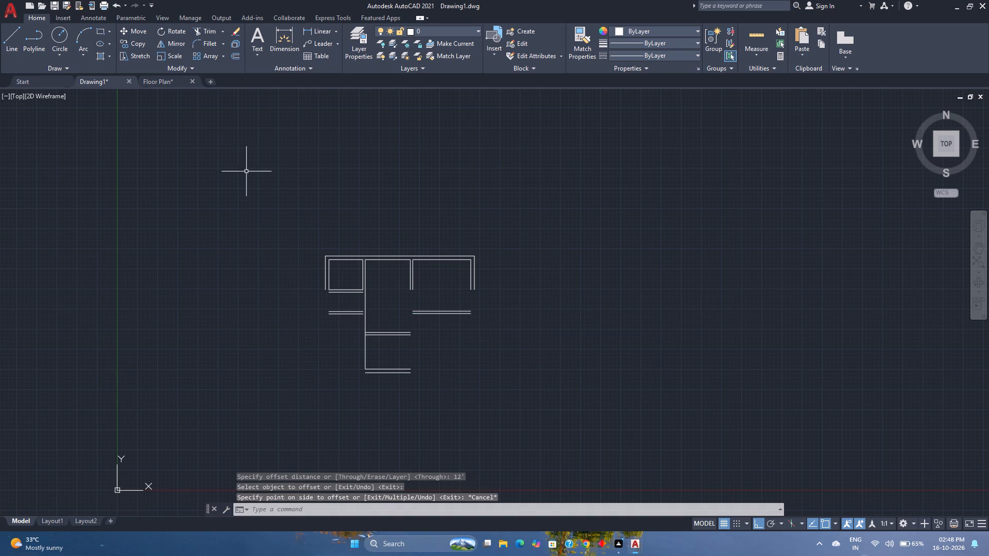
Fillet the lower middle room's two bottom wall lines with the inner and outer right exterior wall lines at zero radius.
click(177, 41)
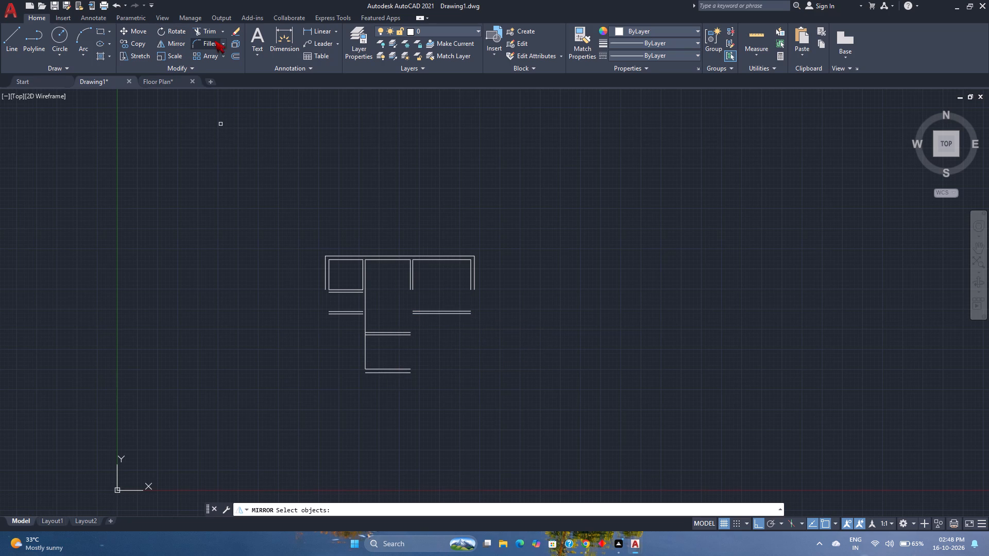
click(209, 43)
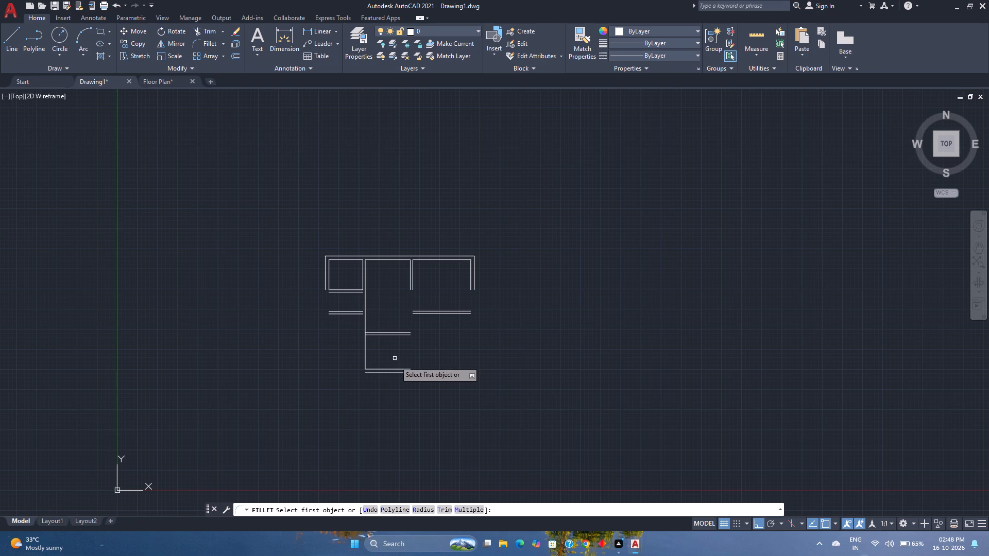
click(402, 369)
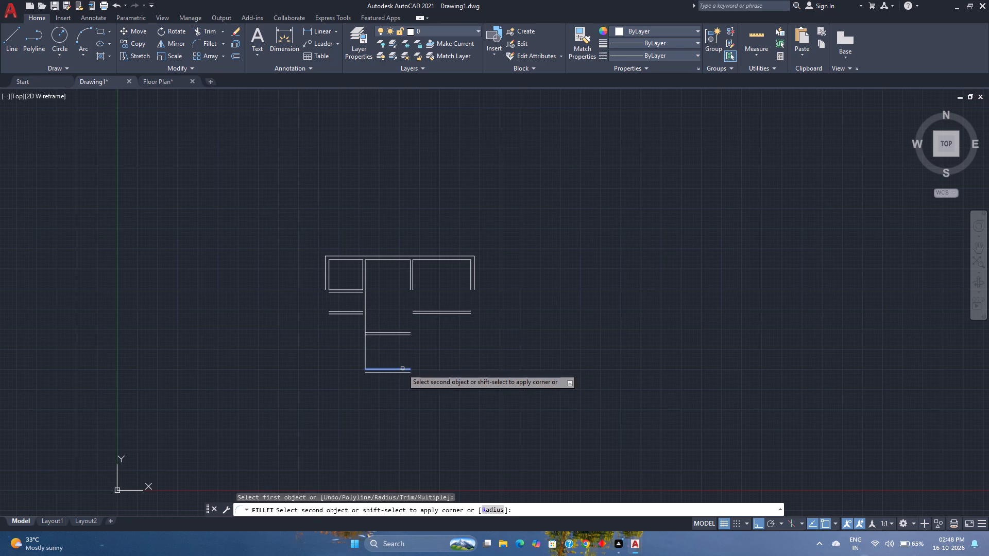
click(471, 283)
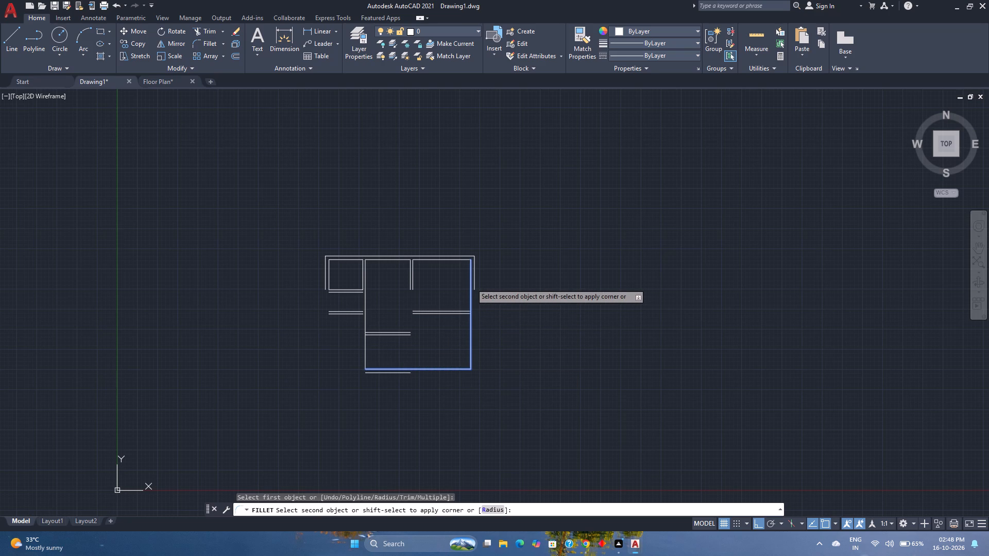
key(space)
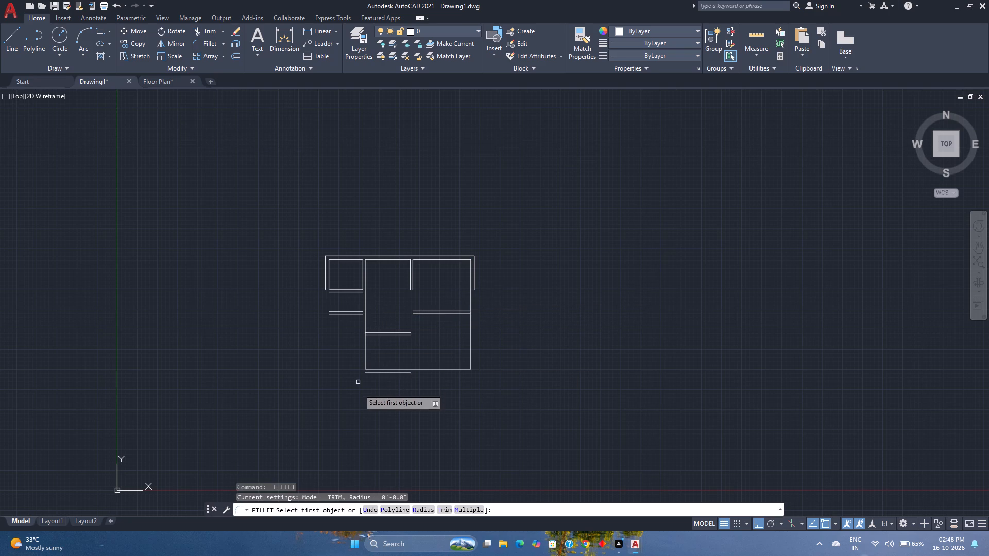
click(401, 372)
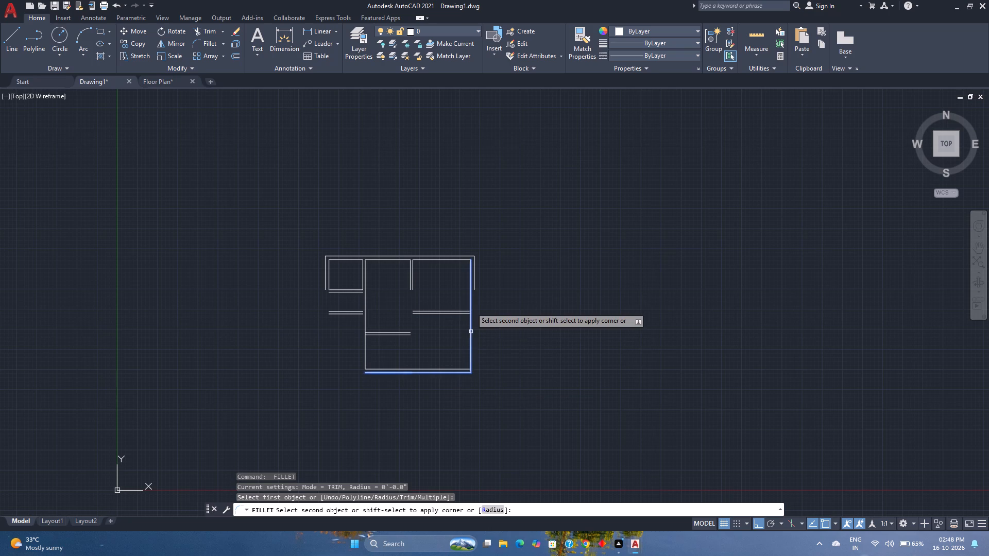
click(475, 288)
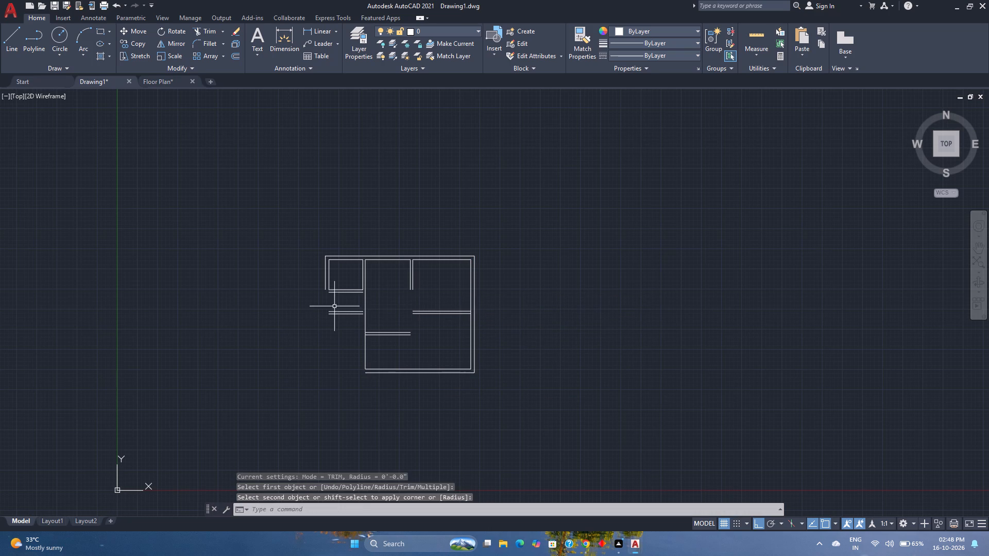
Fillet the two partition lines beside the 12' wide room with its two bottom wall lines, using the Multiple option.
click(210, 44)
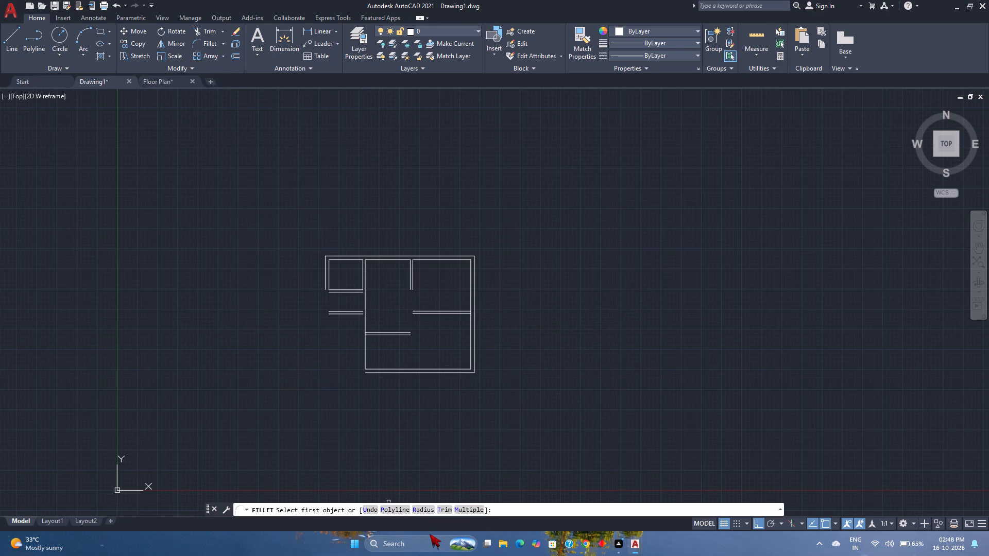
click(462, 511)
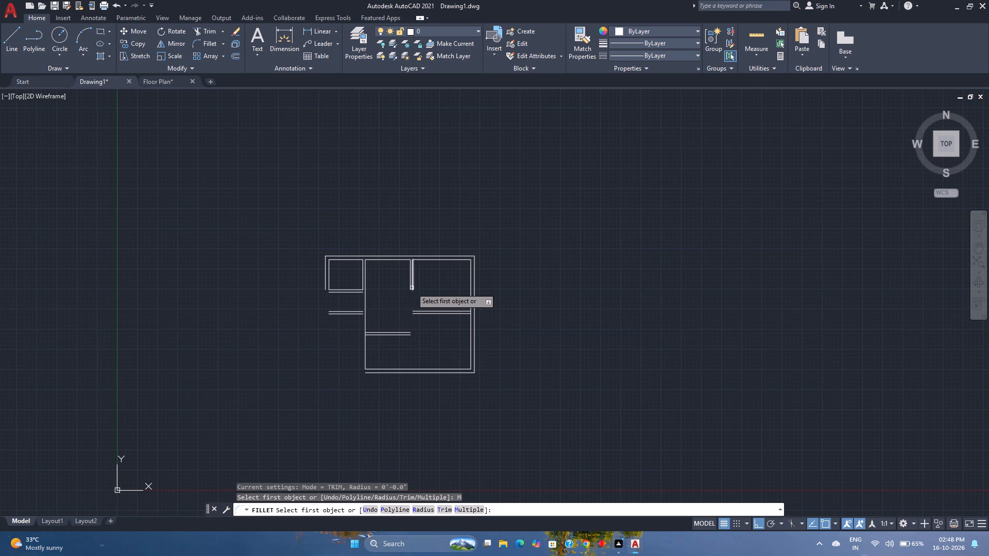
click(412, 288)
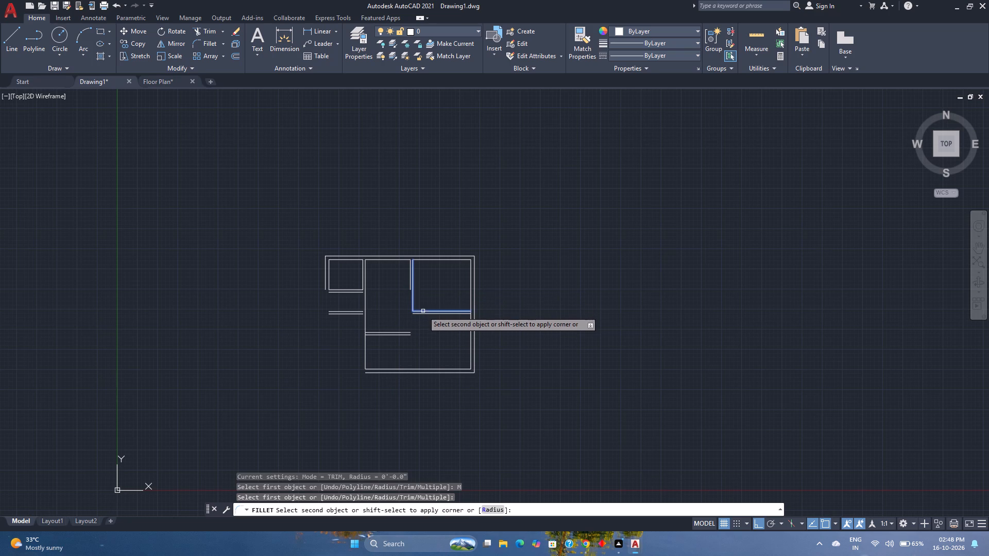
click(423, 311)
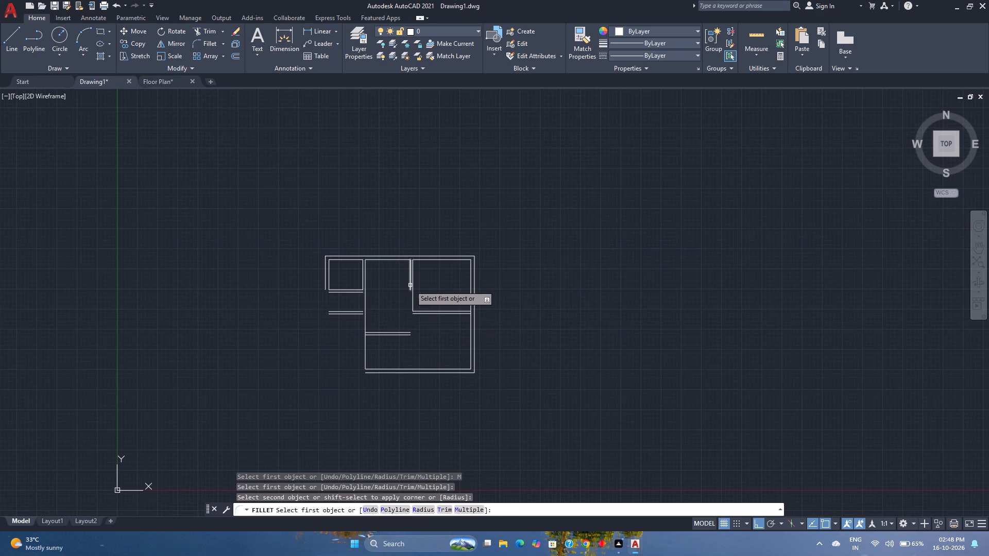
click(410, 285)
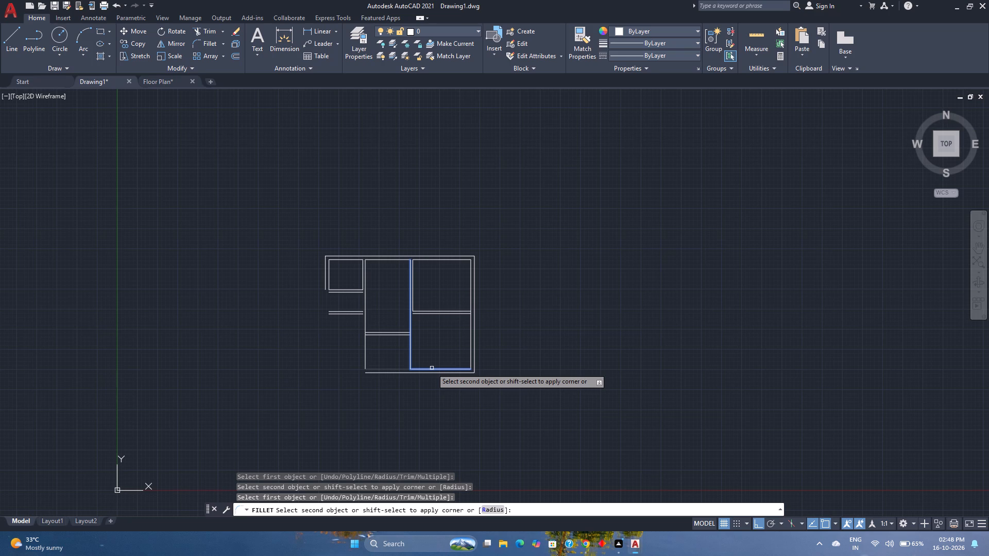
click(421, 314)
key(Escape)
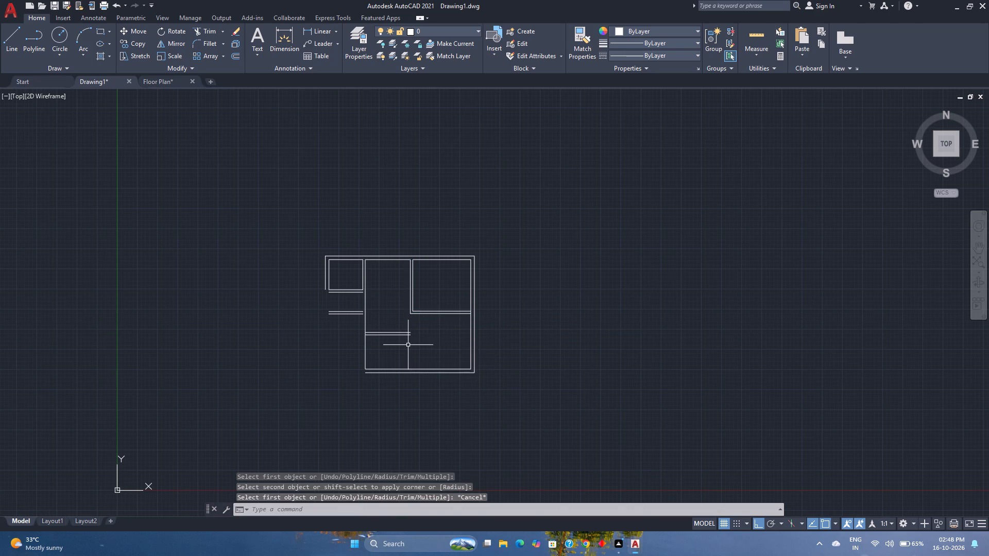
Extend both vertical partition lines between the middle and right rooms down to the inner bottom wall line.
scroll(410, 345, up, 1)
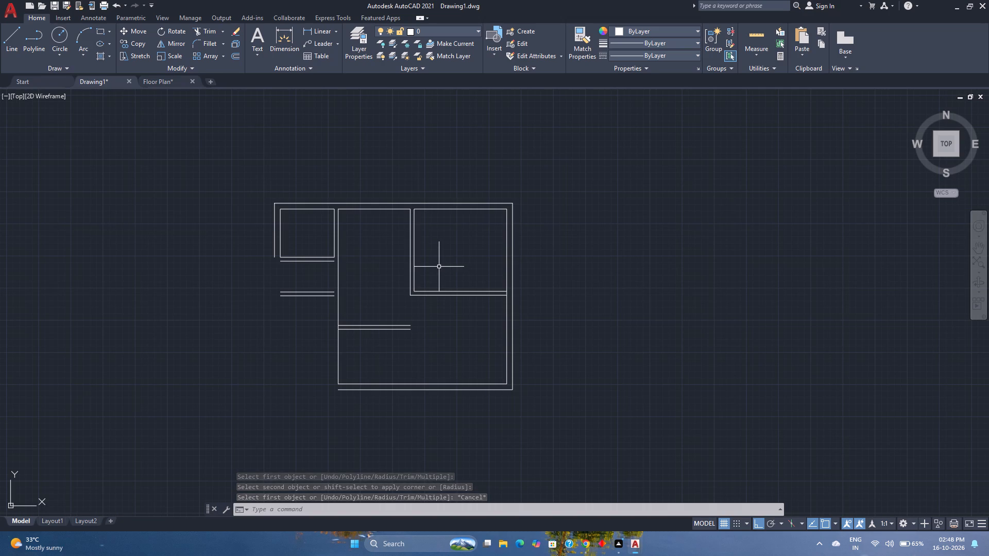
text(ex)
key(Return)
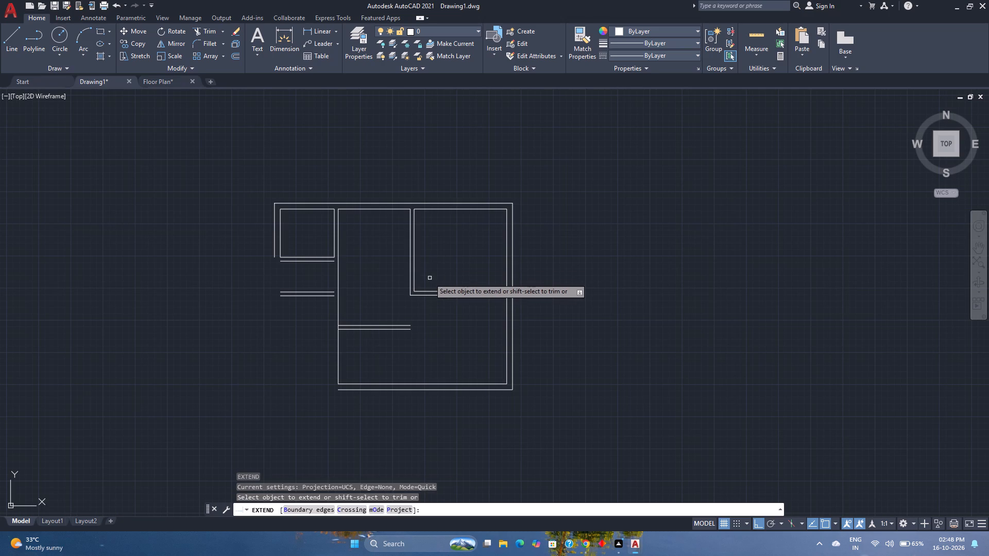
click(413, 286)
click(420, 282)
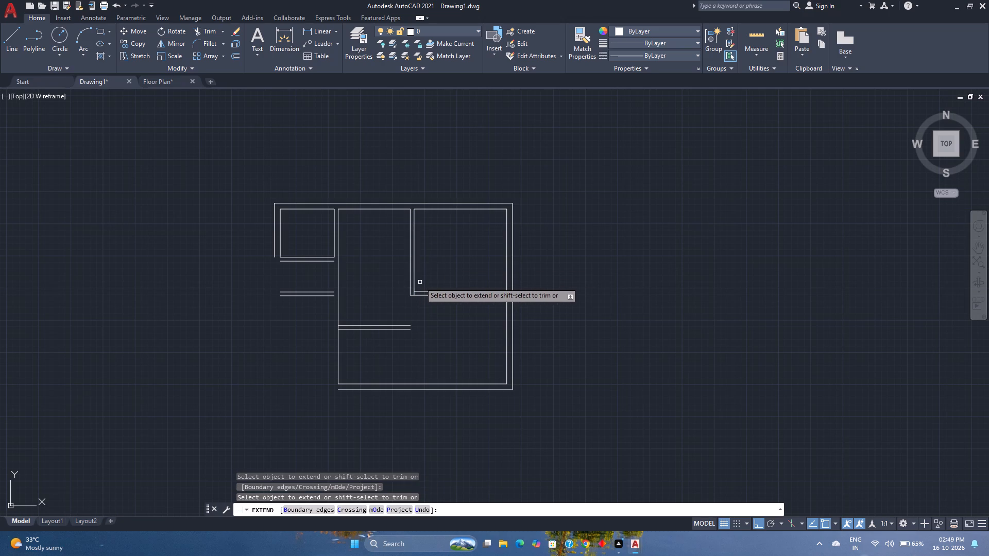
click(396, 284)
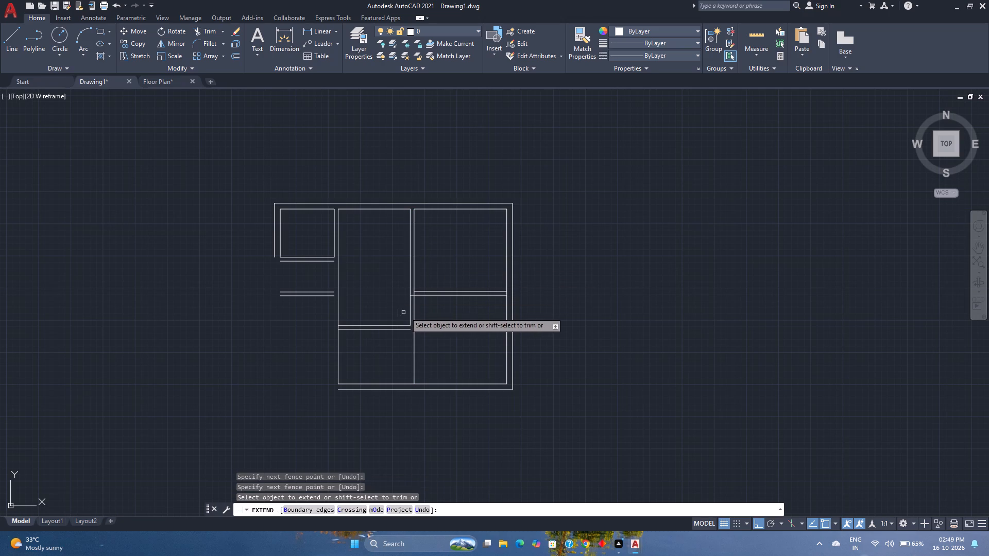
click(410, 310)
click(410, 316)
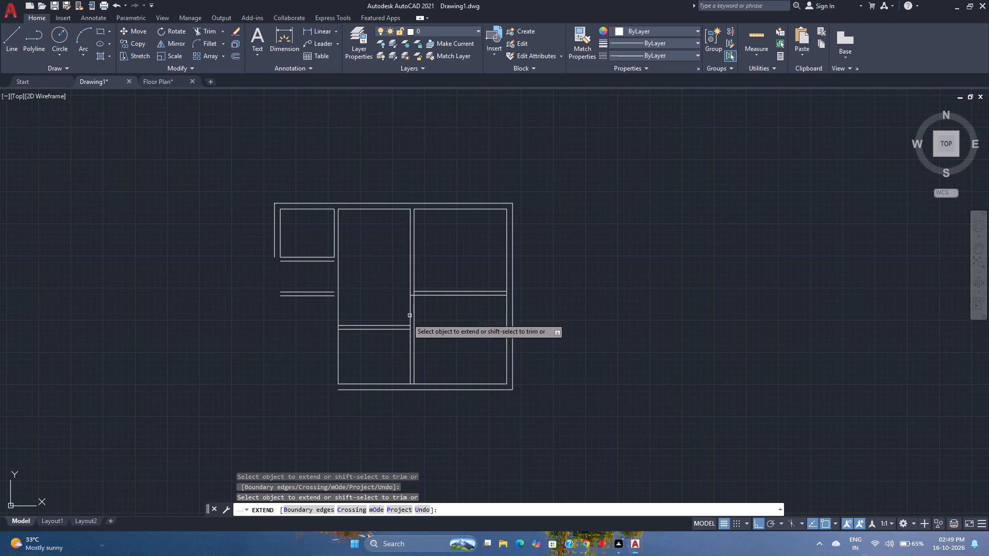
middle_drag(369, 362, 383, 356)
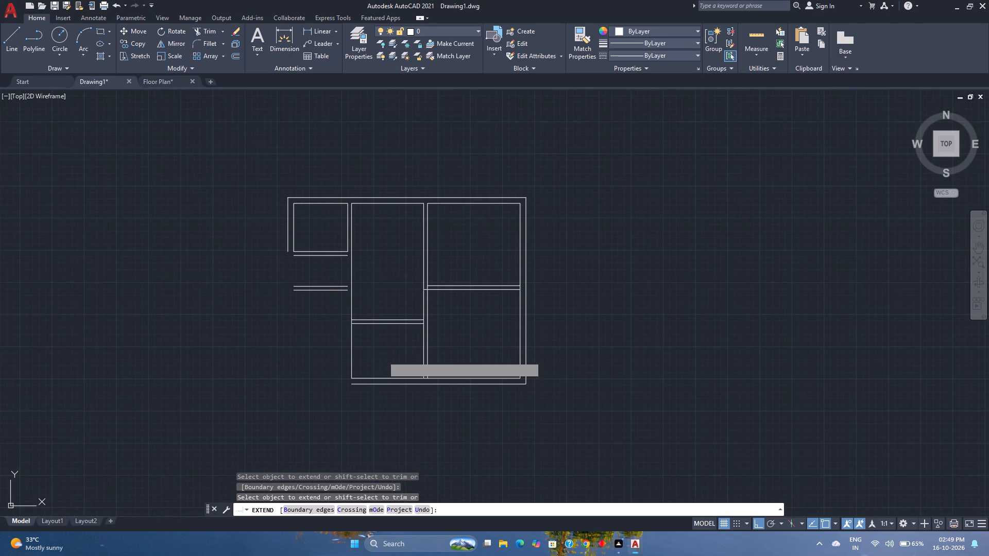
key(Escape)
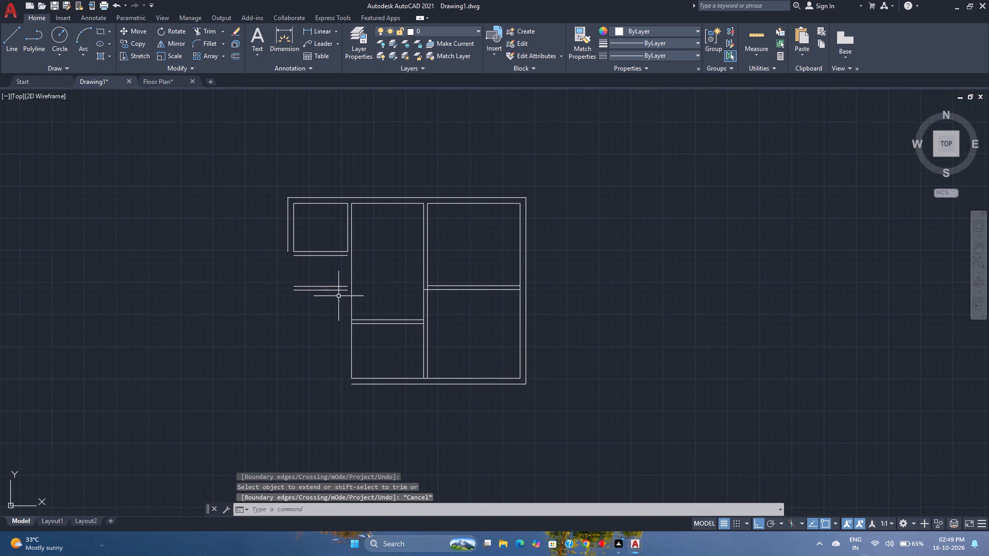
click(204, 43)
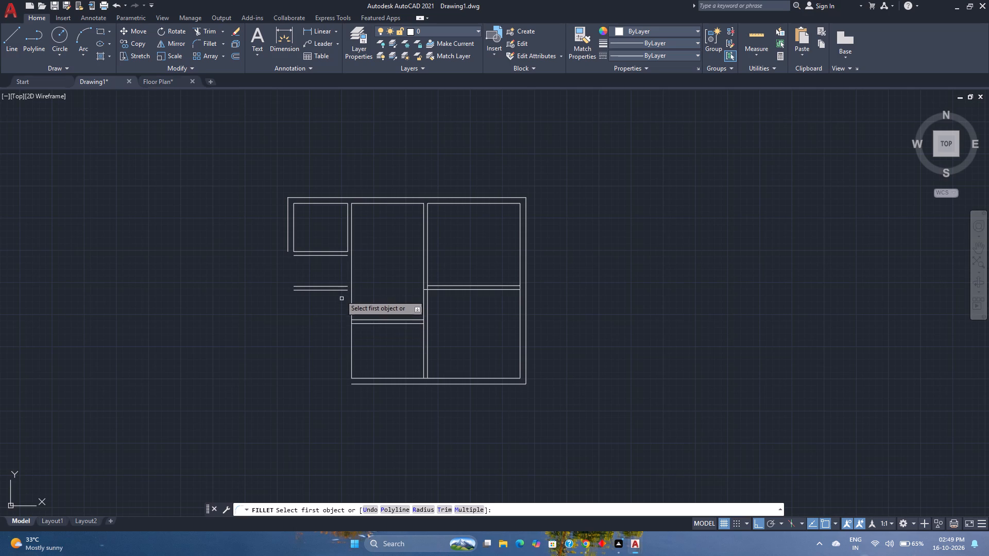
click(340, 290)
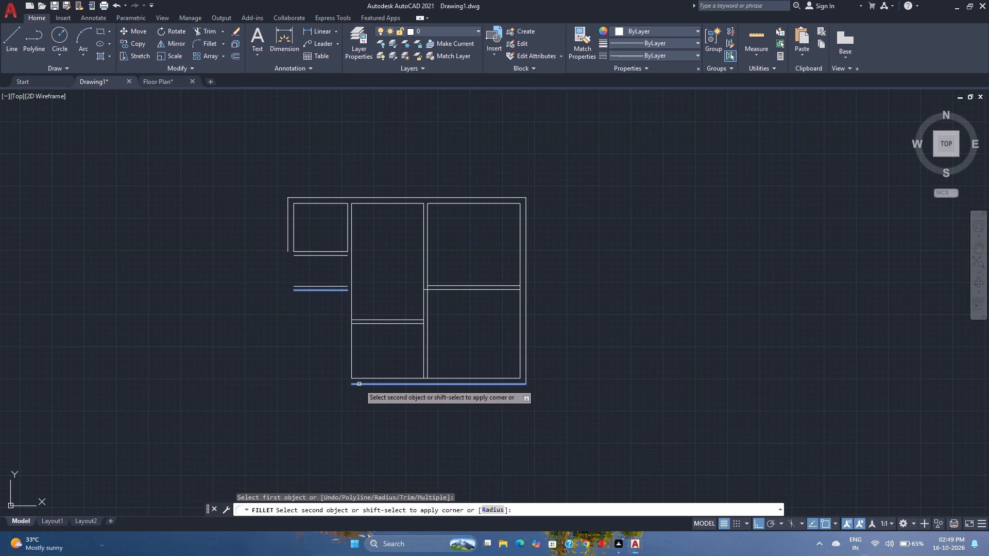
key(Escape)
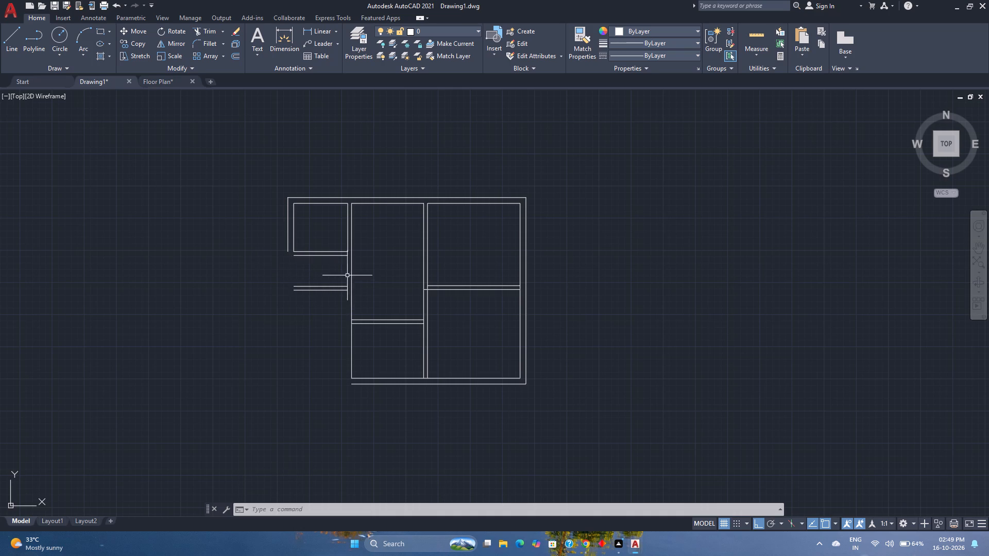
Draw vertical lines closing the right and left sides of the small room below the upper-left room.
click(11, 52)
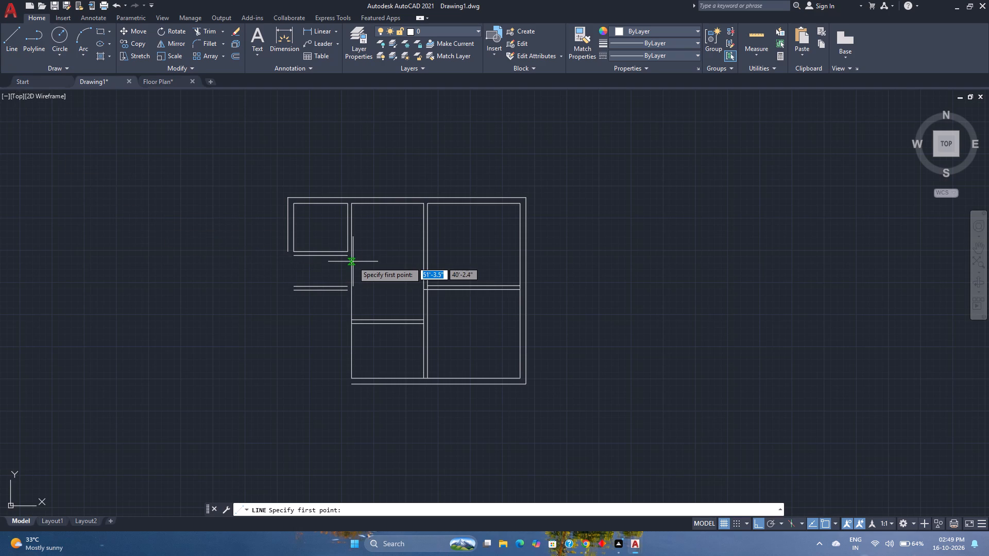
scroll(348, 262, up, 2)
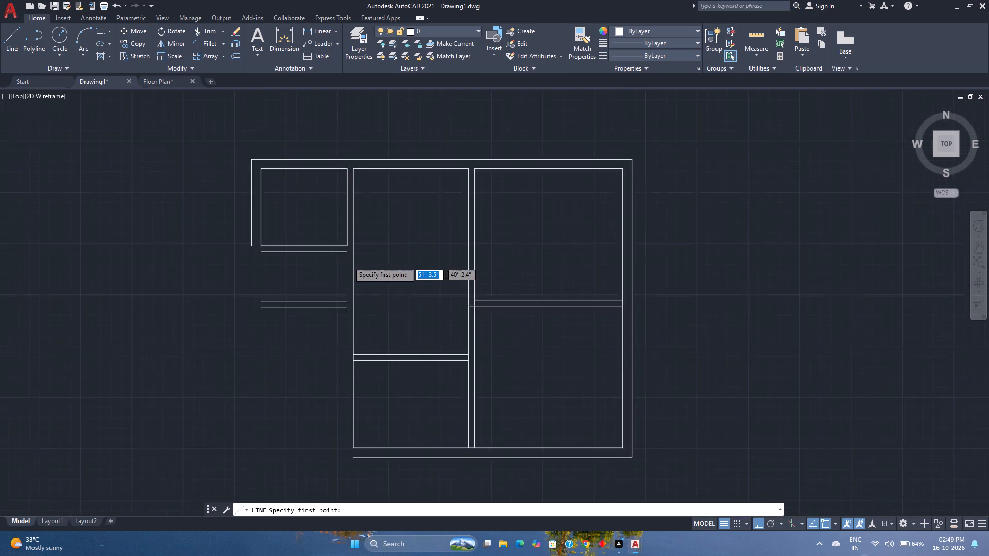
click(346, 246)
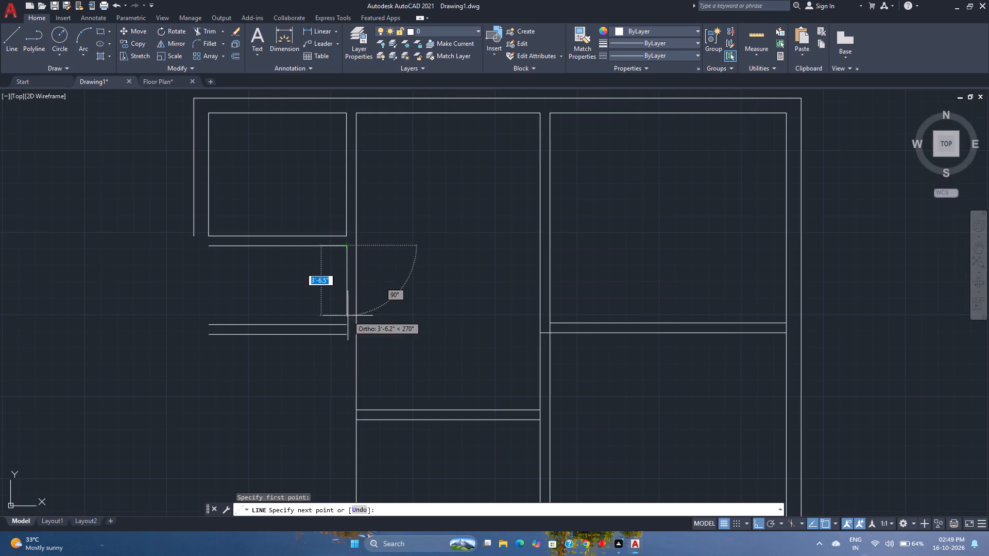
click(348, 323)
key(Escape)
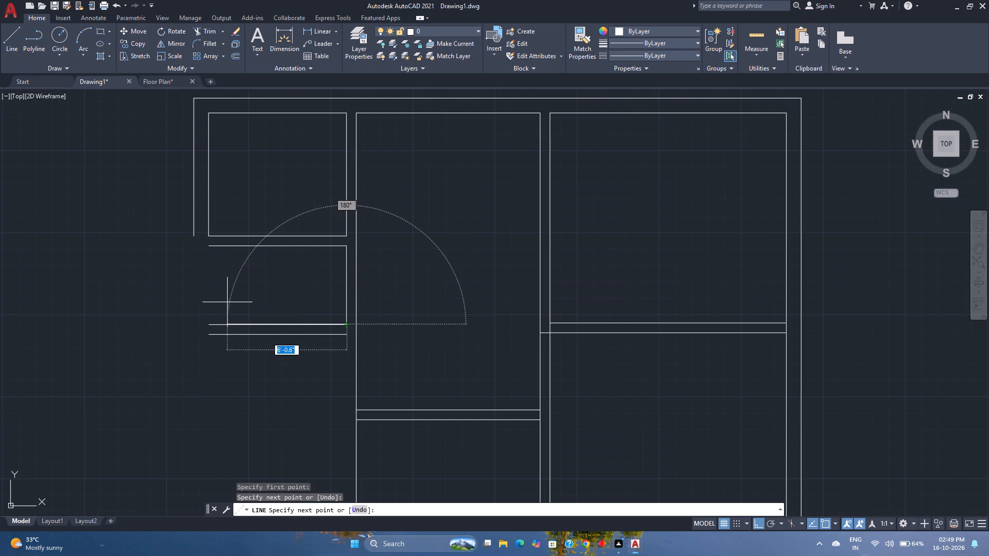
key(space)
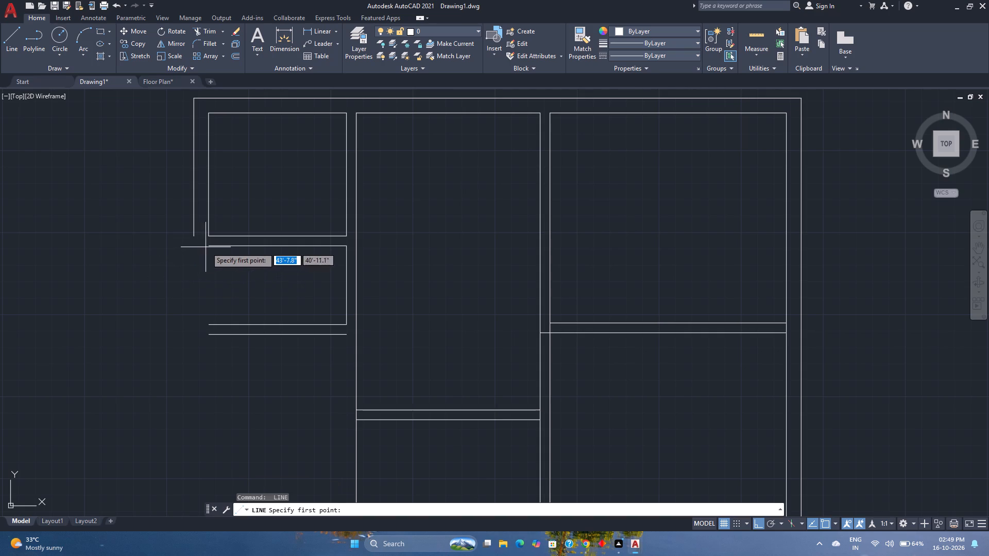
click(206, 247)
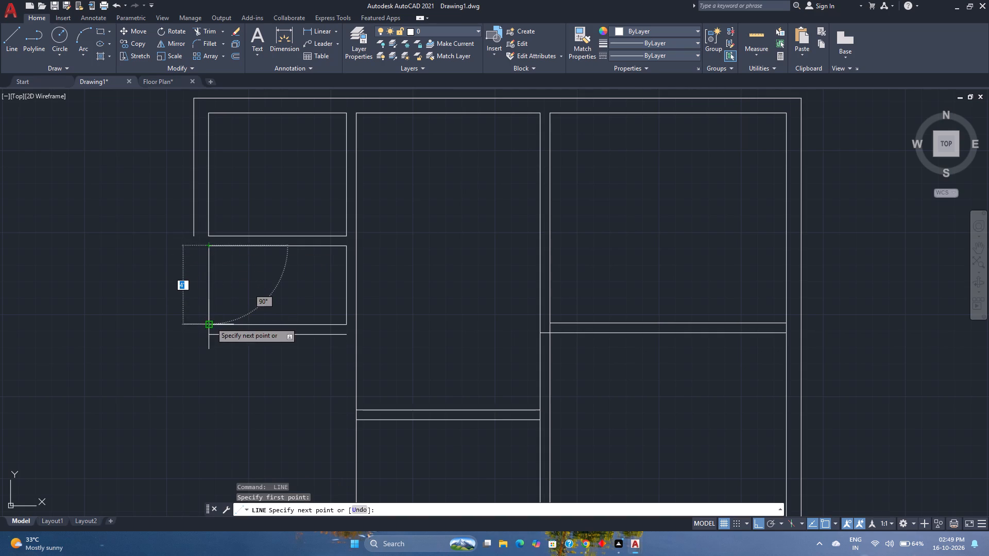
click(211, 322)
key(Escape)
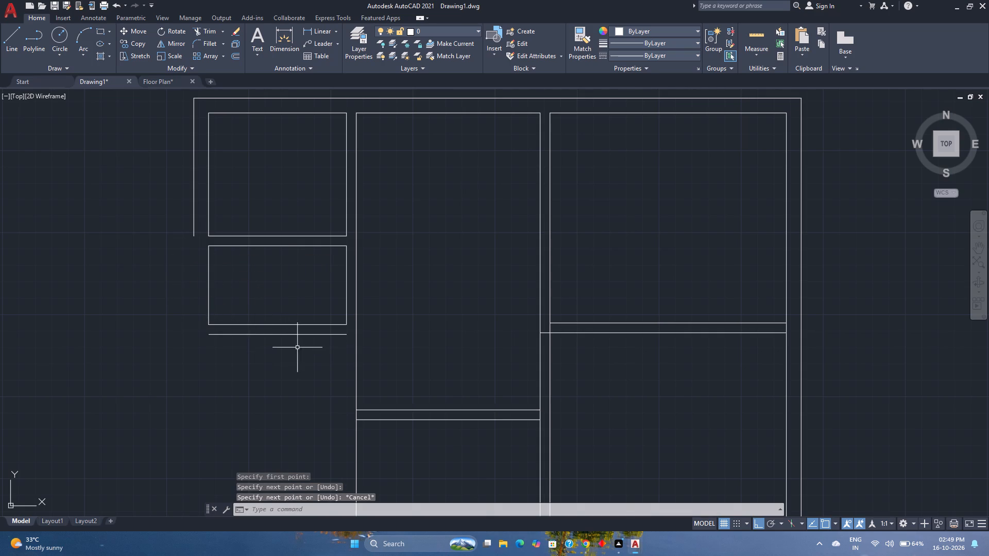
Draw a vertical line from the right end of the wall line below the small left room down level with the inner bottom wall line.
scroll(297, 347, down, 2)
middle_drag(297, 357, 286, 340)
middle_click(286, 340)
scroll(288, 338, up, 1)
key(space)
scroll(294, 330, up, 1)
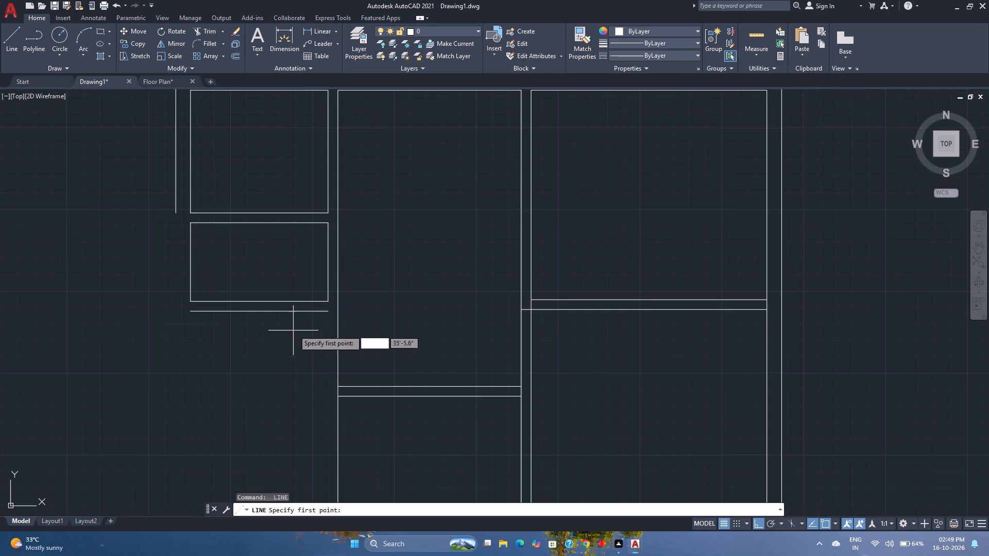
click(326, 312)
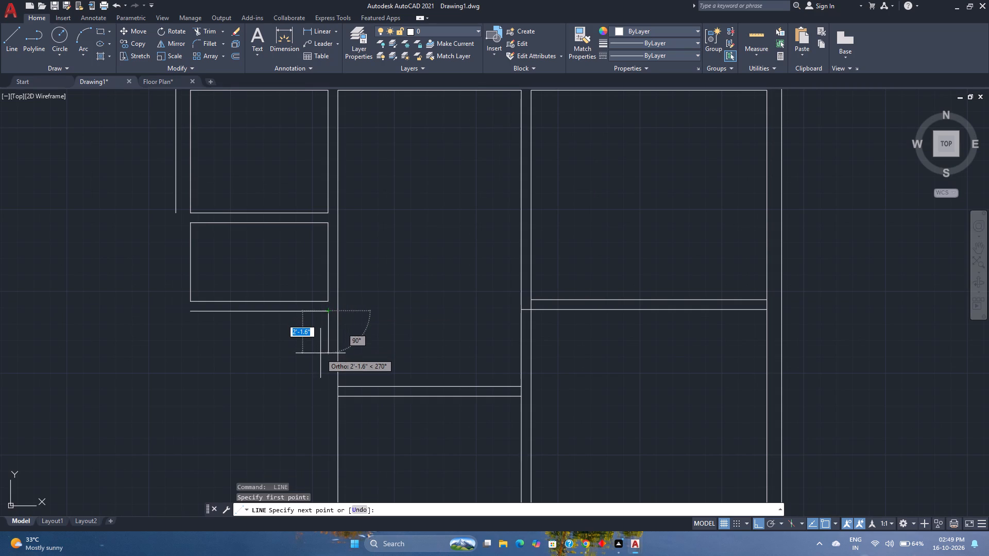
scroll(320, 353, down, 2)
click(322, 426)
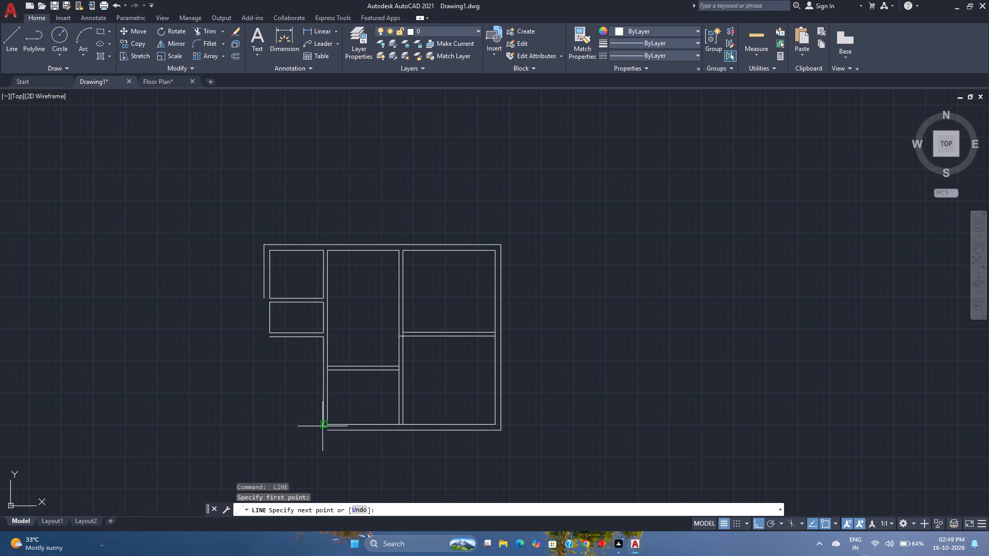
key(Escape)
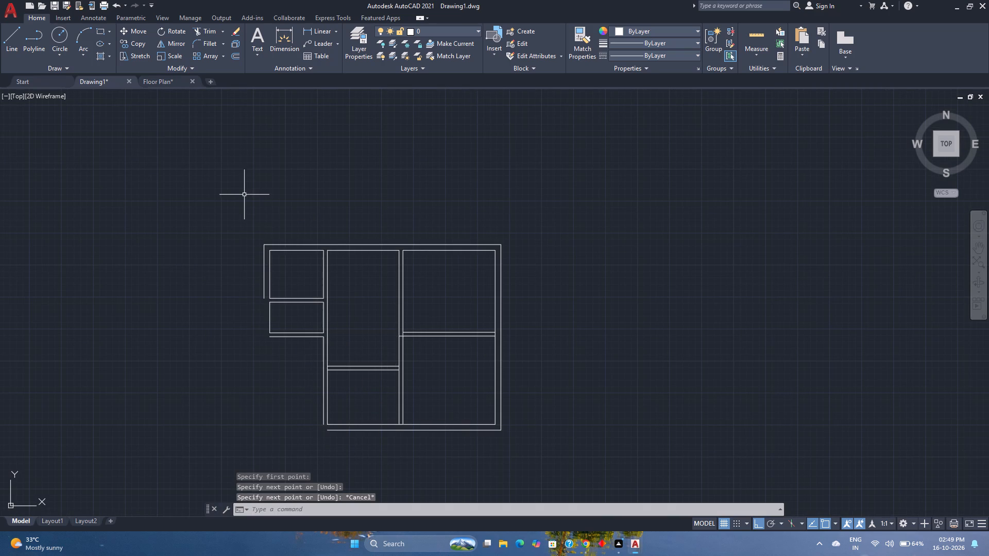
Fillet the outer bottom wall line with the new vertical line left of the lower middle room into a square corner.
click(206, 45)
scroll(339, 437, up, 2)
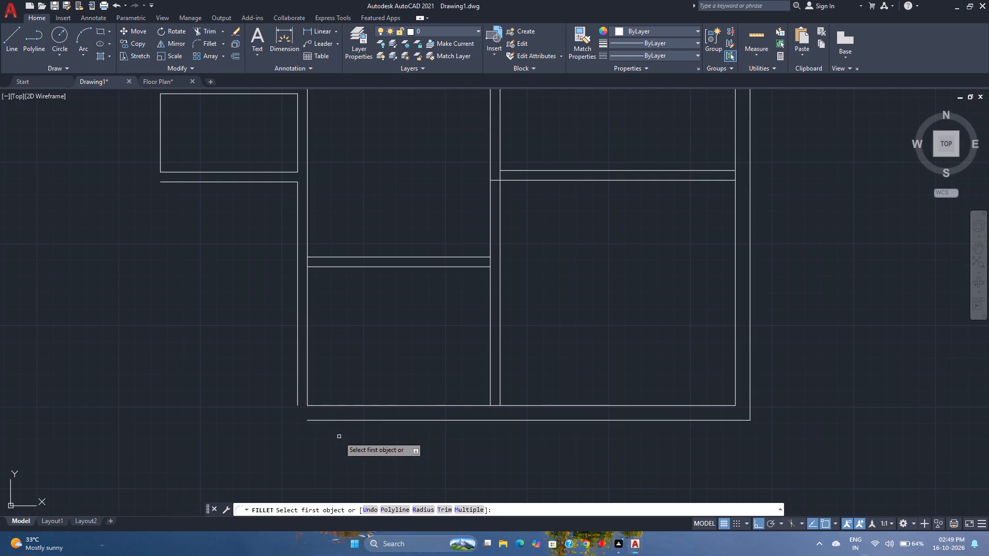
click(338, 422)
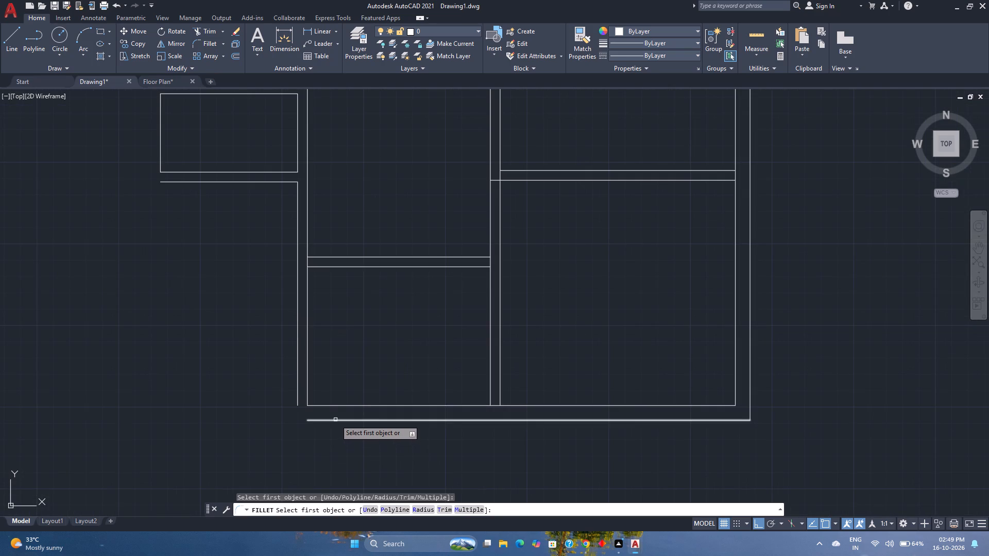
click(335, 420)
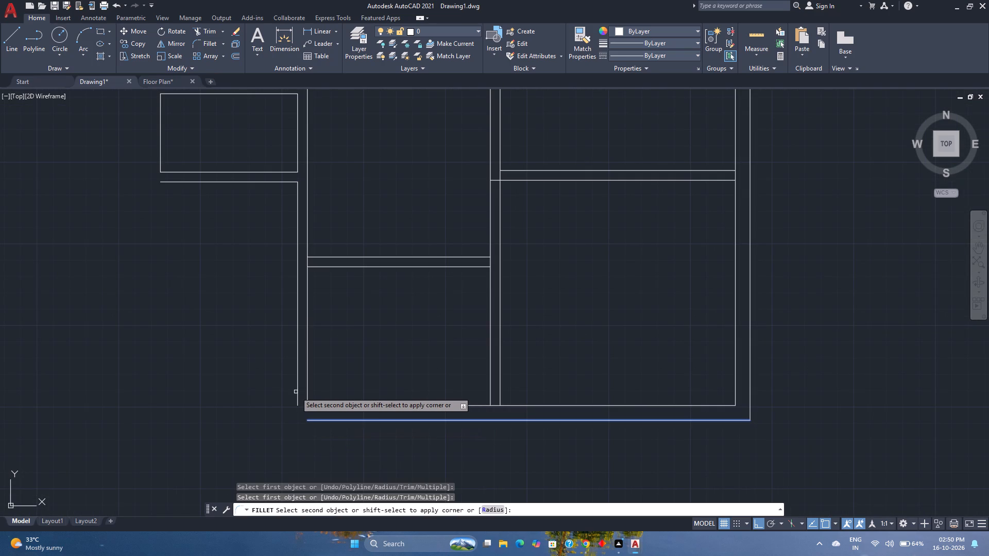
click(296, 392)
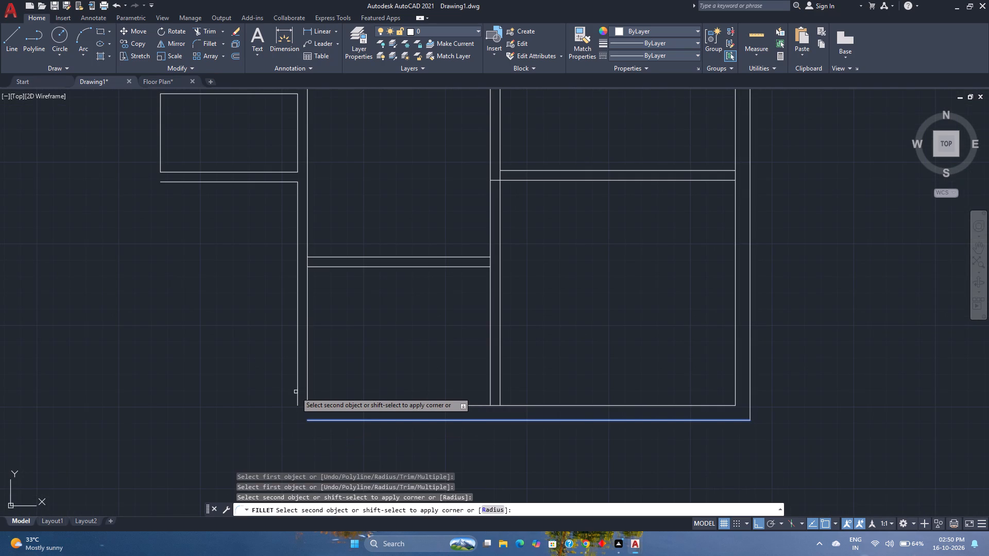
scroll(296, 392, down, 1)
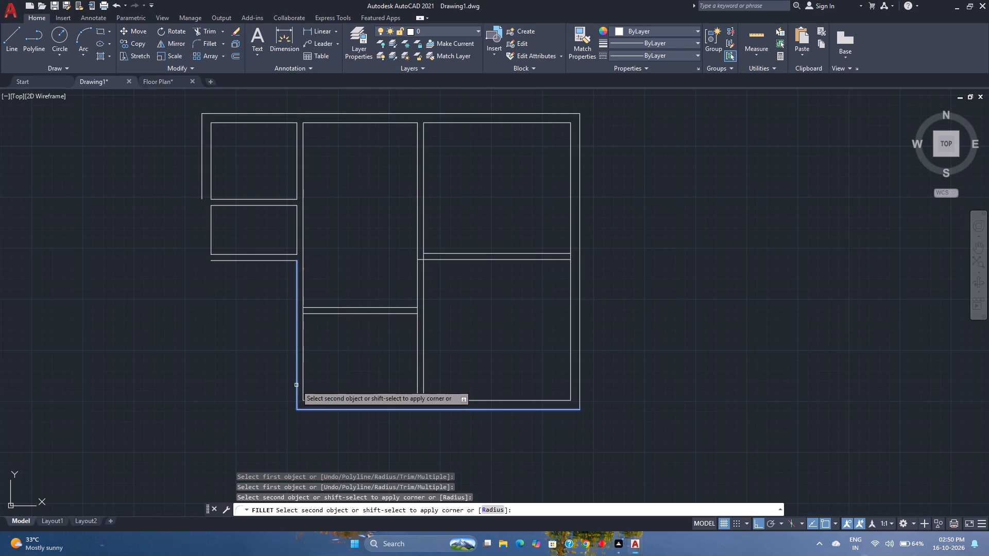
click(296, 385)
scroll(224, 381, down, 1)
middle_drag(224, 381, 271, 368)
middle_click(271, 368)
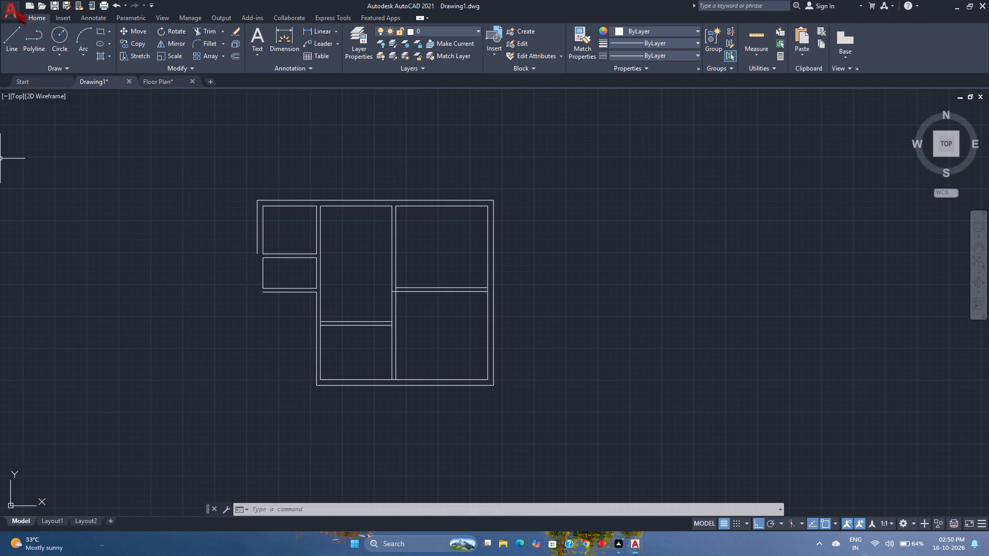
Draw a 10' vertical line downward from the left end of the wall line below the small left room.
click(12, 51)
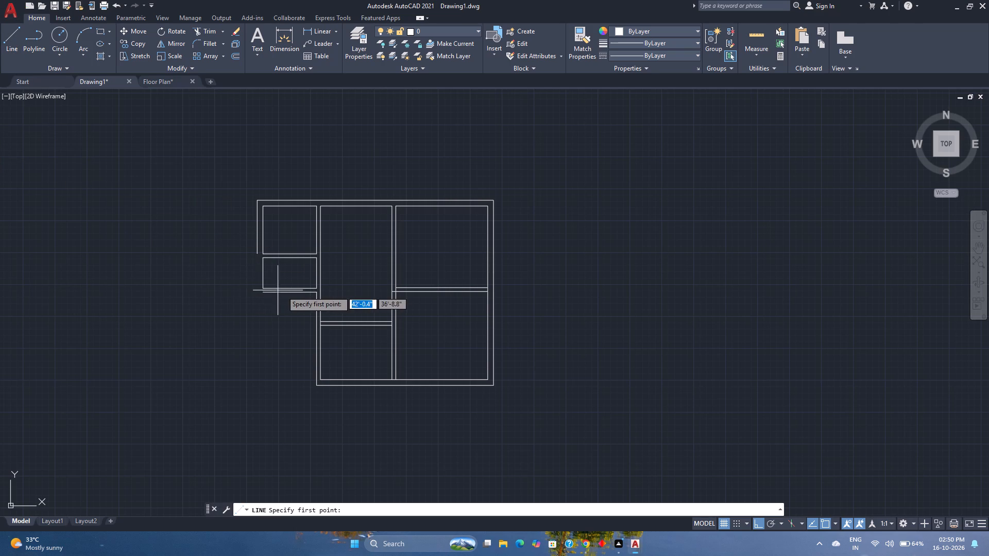
click(262, 294)
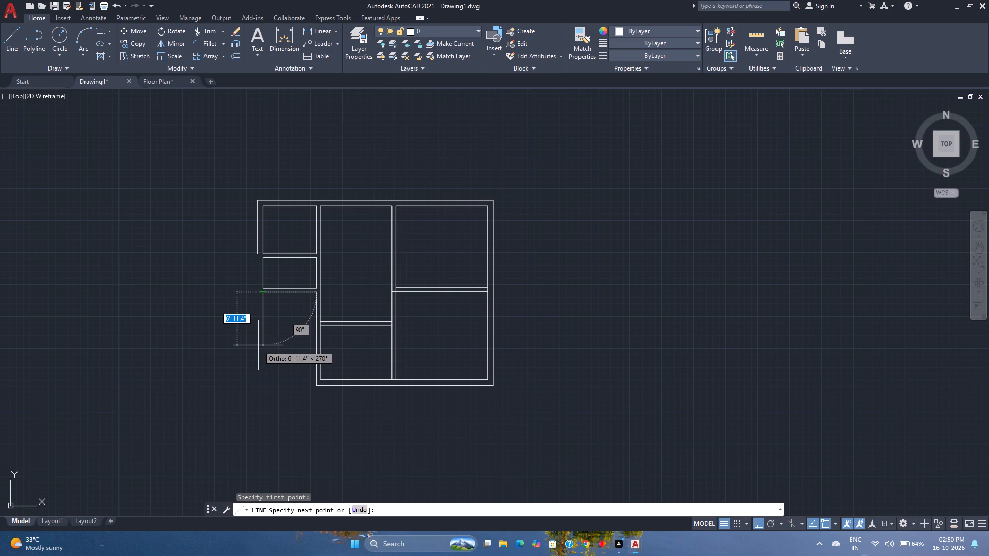
text(10')
key(Return)
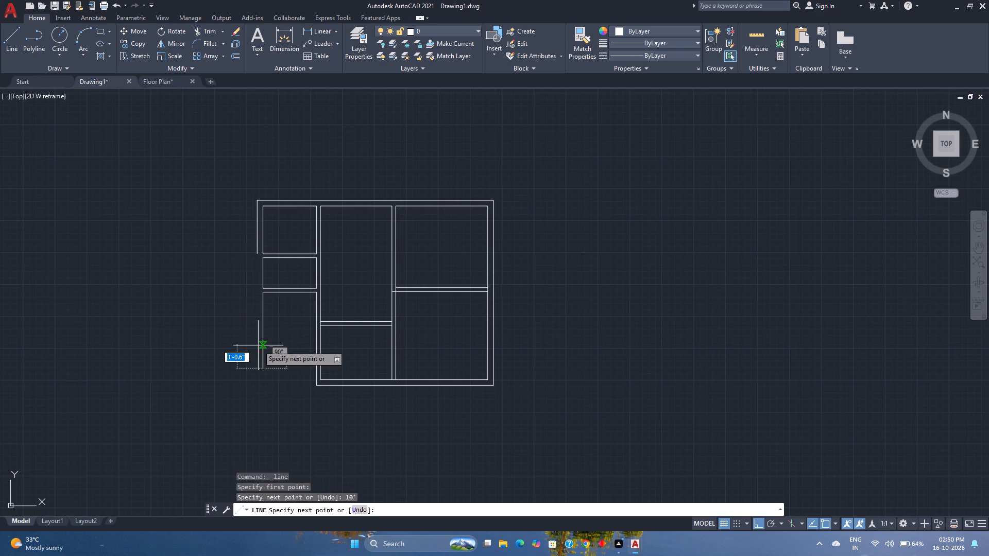
key(Escape)
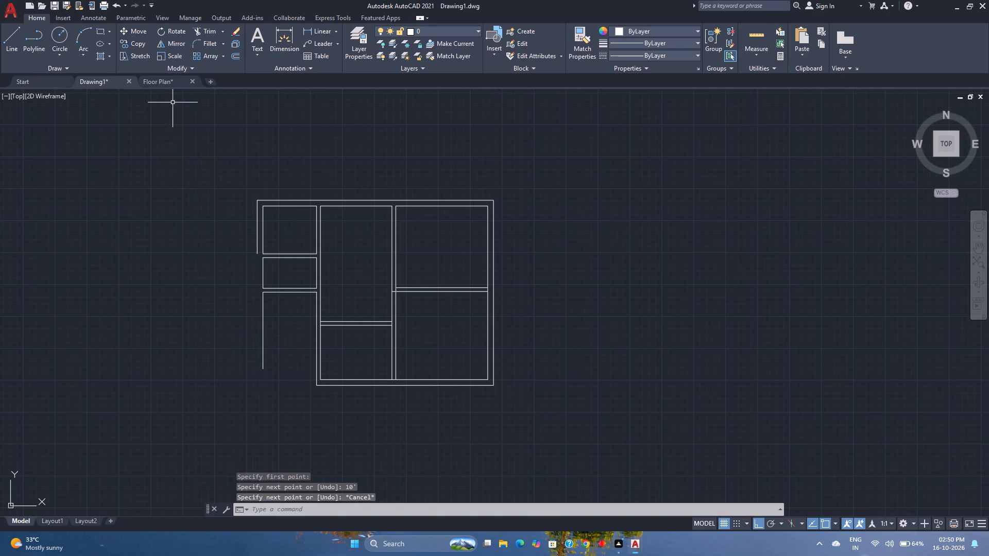
Fillet the 10' vertical line with the inner bottom wall line to close the lower-left room's corner.
click(204, 43)
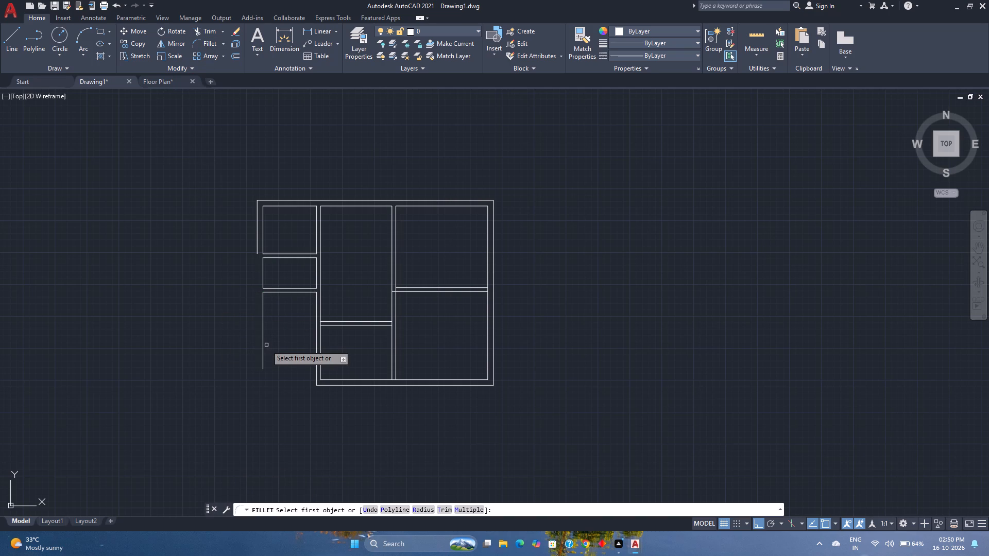
click(263, 337)
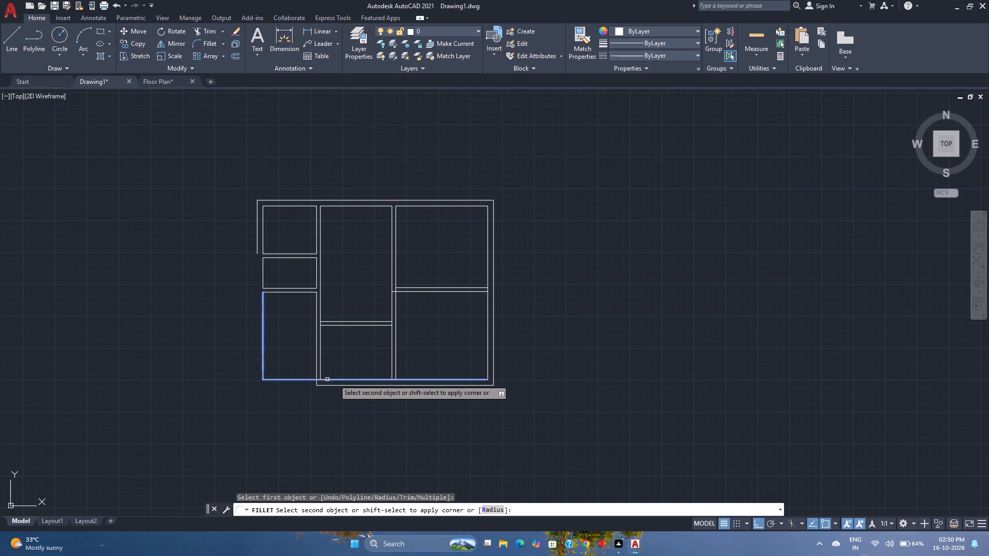
click(334, 379)
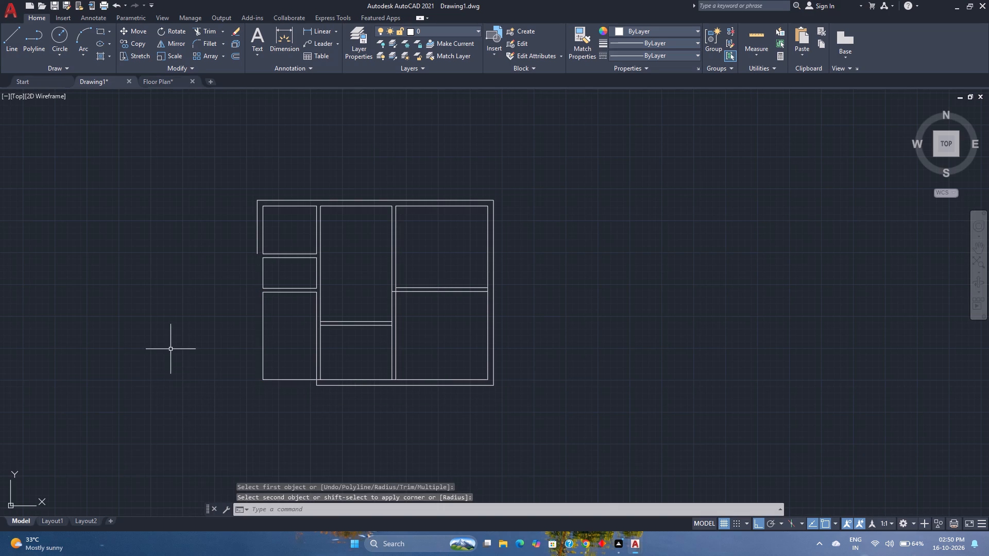
Switch to the Floor Plan drawing and quick-measure the ground floor's staircase bay, the toilet rooms and their surrounding walls.
scroll(263, 319, up, 1)
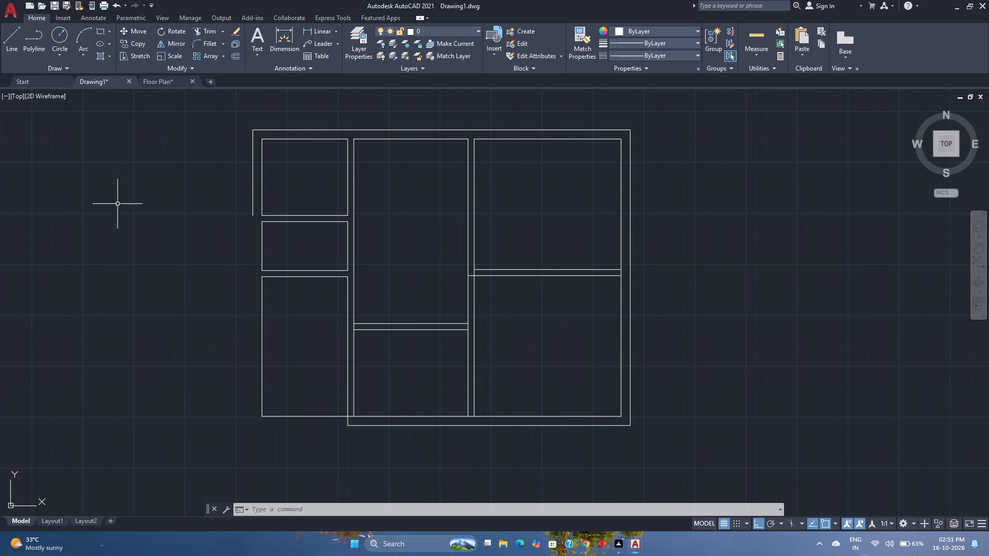
click(232, 55)
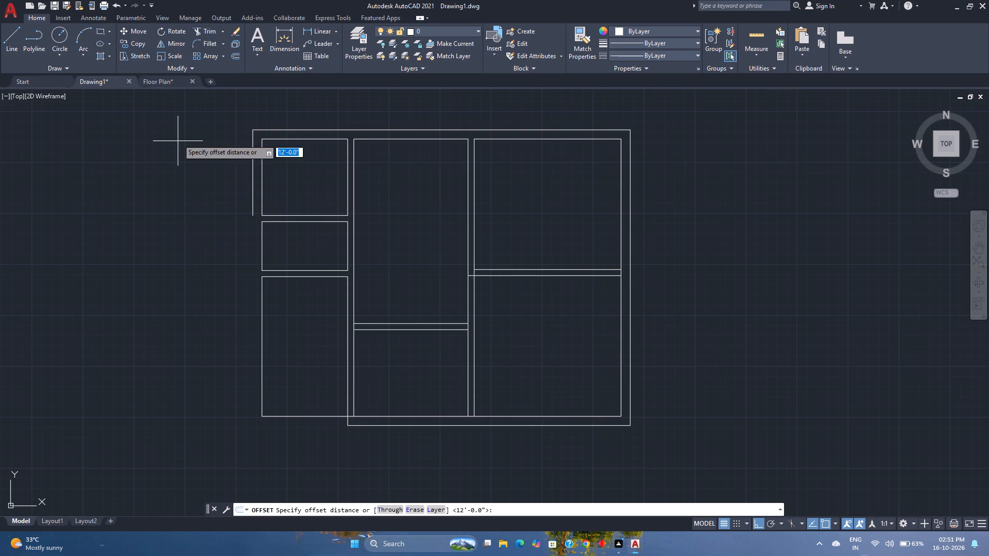
click(175, 82)
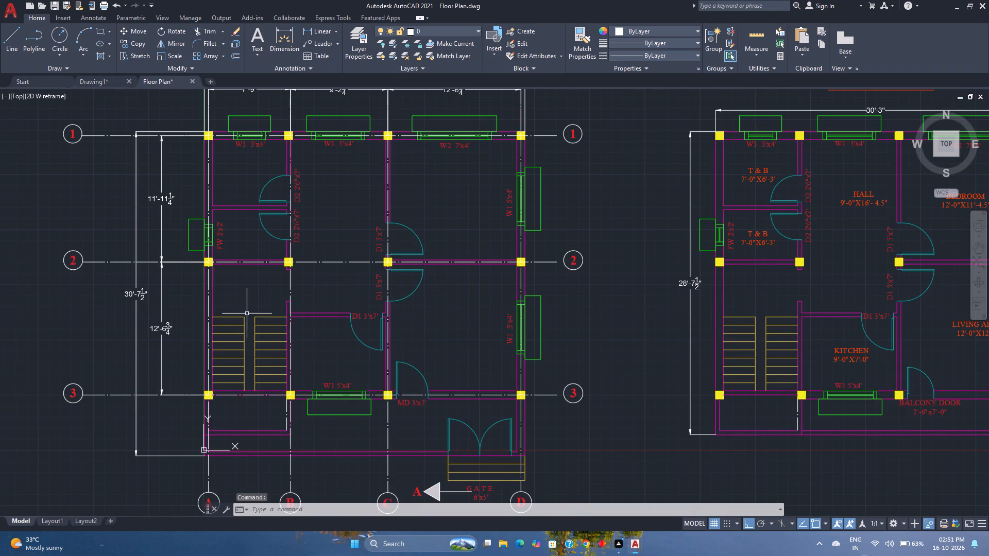
scroll(267, 430, up, 4)
middle_drag(274, 434, 304, 384)
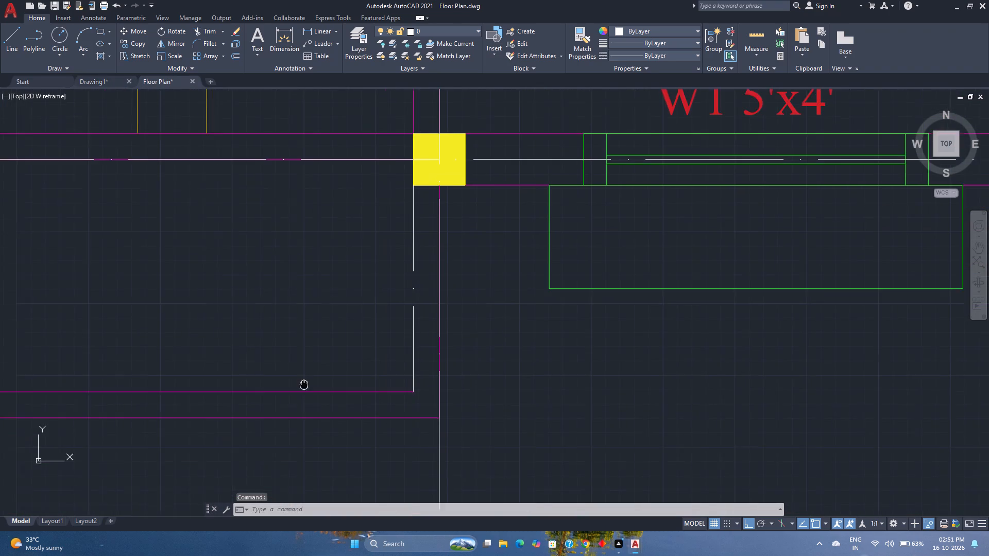
middle_drag(304, 384, 304, 383)
scroll(304, 383, down, 1)
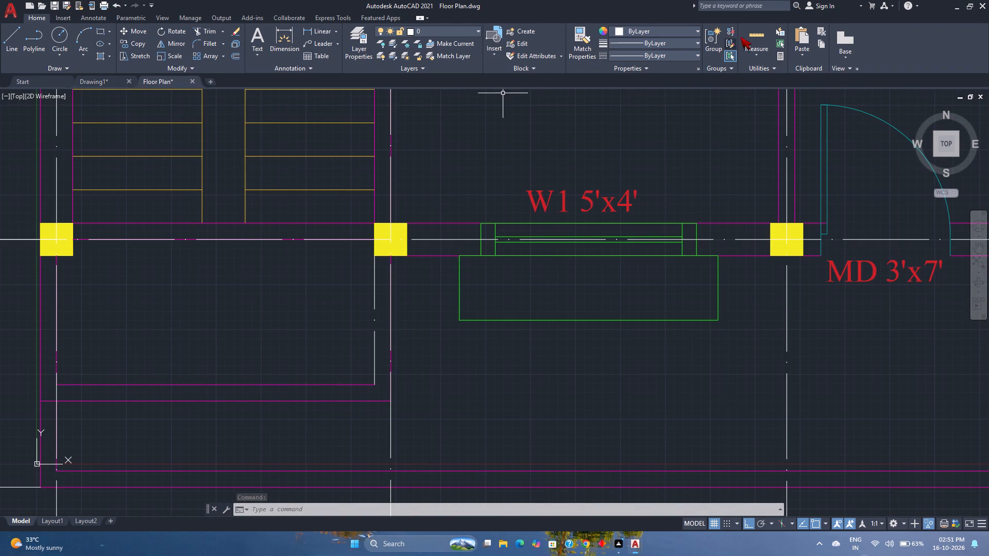
click(755, 30)
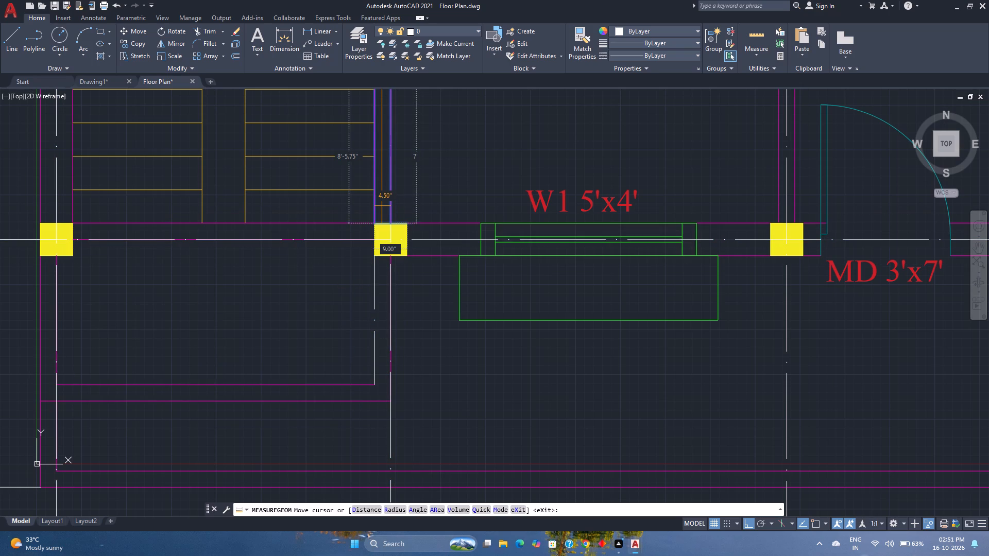
scroll(382, 203, down, 1)
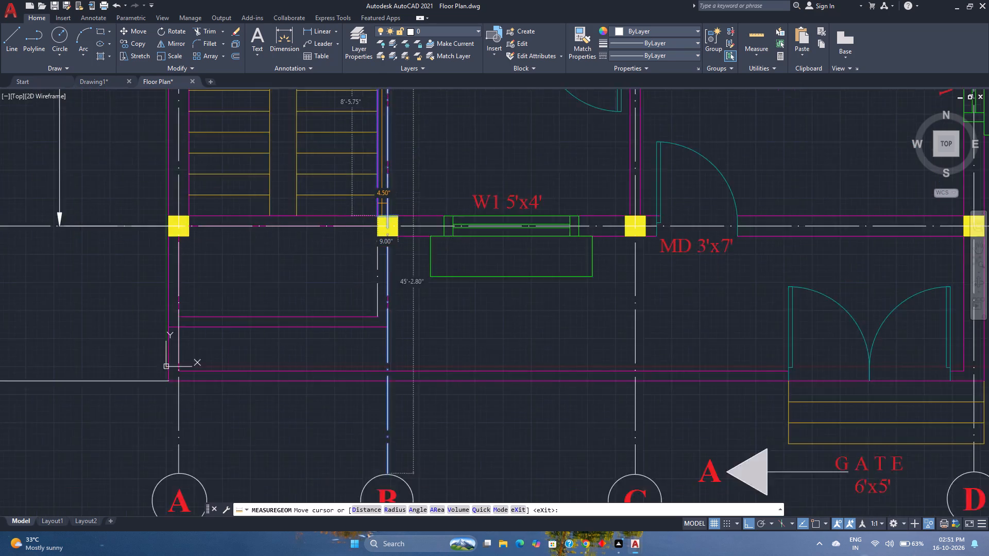
scroll(382, 203, down, 2)
middle_drag(382, 203, 404, 320)
middle_click(404, 320)
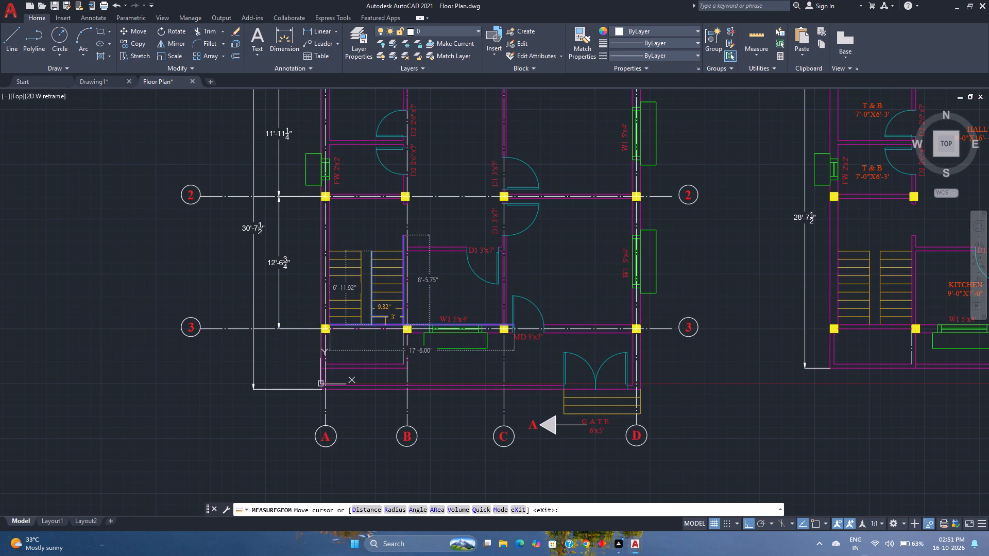
scroll(364, 157, up, 1)
middle_drag(364, 157, 371, 221)
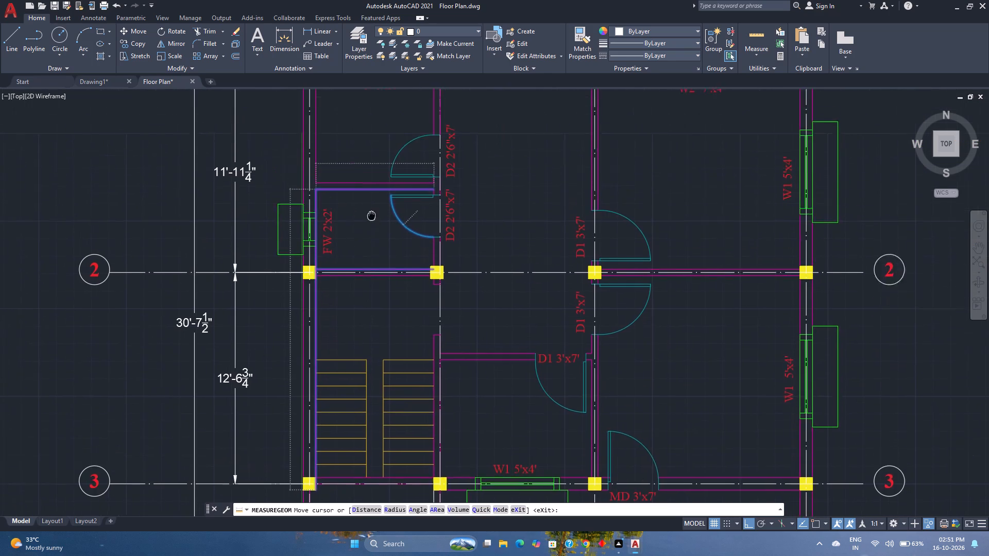
middle_drag(371, 221, 359, 359)
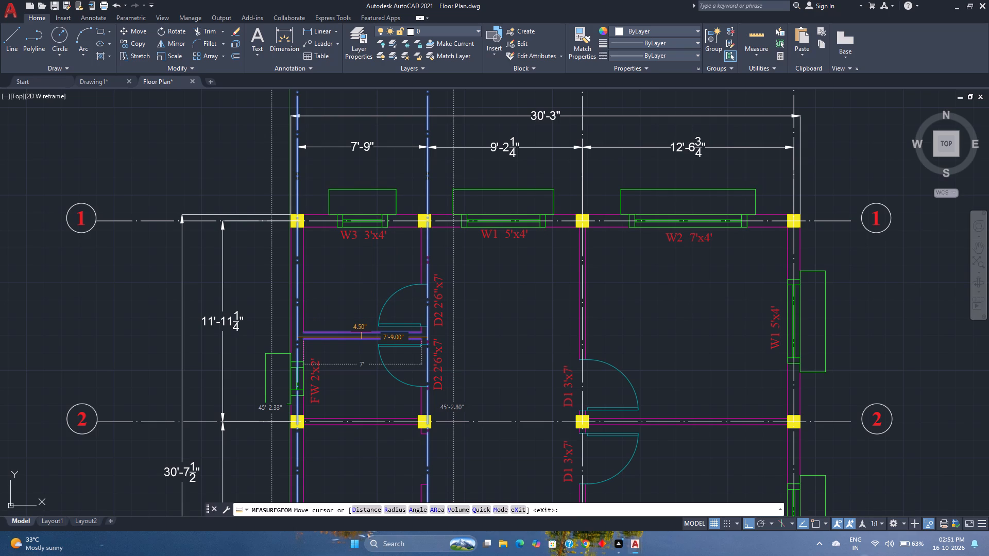
key(Escape)
scroll(361, 337, down, 1)
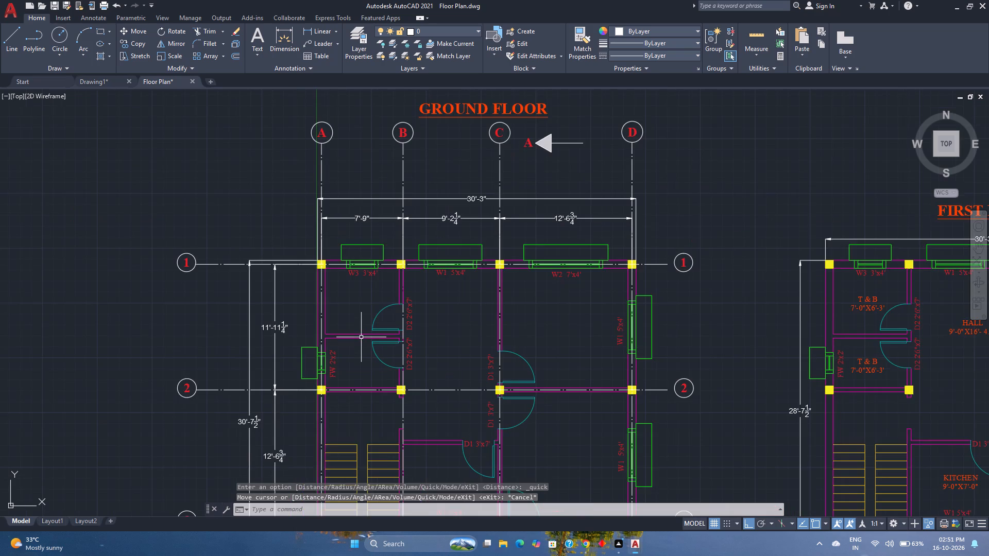
Switch to Drawing1 and offset the upper-left room's bottom line 4.5" downward.
scroll(361, 337, down, 1)
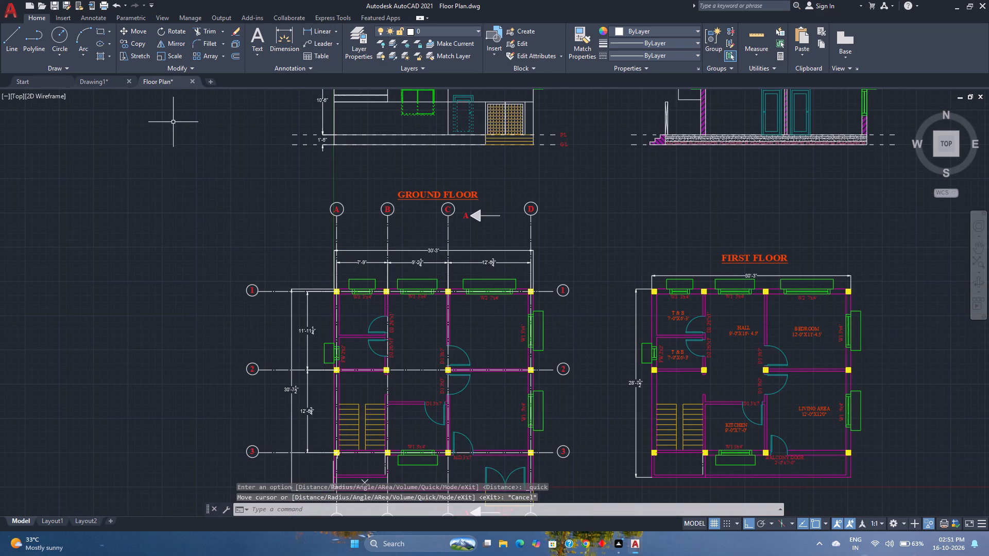
middle_drag(576, 388, 448, 309)
middle_click(448, 309)
middle_click(448, 308)
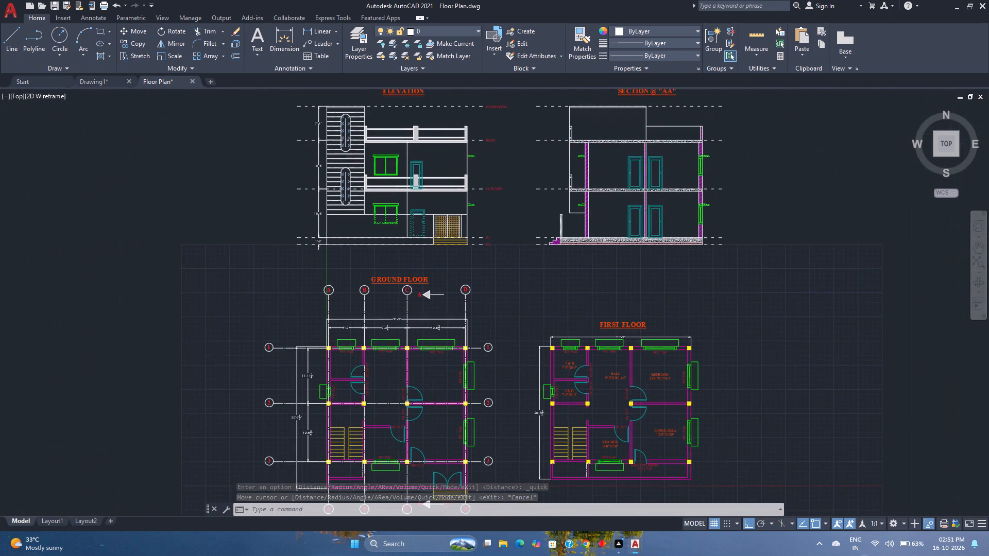
click(103, 81)
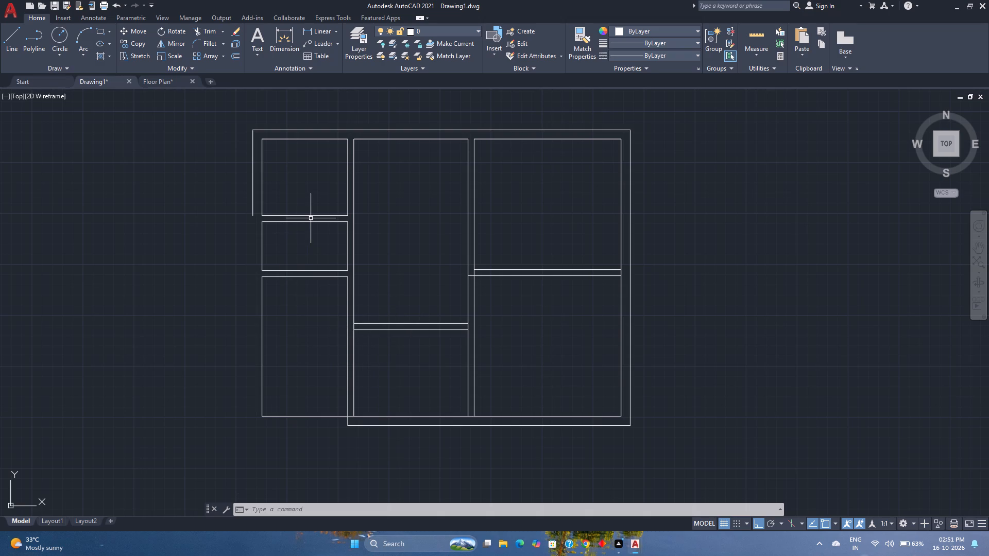
scroll(311, 218, up, 2)
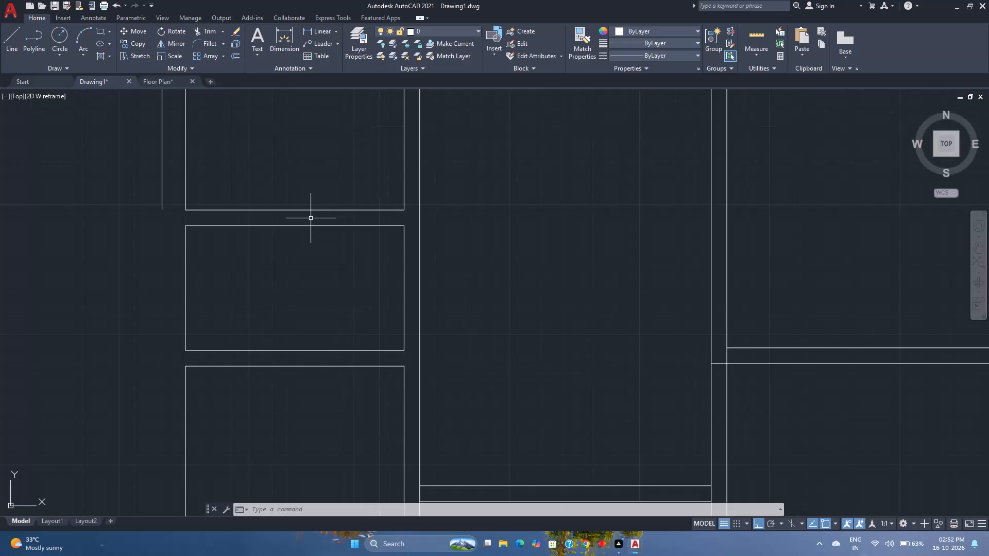
click(235, 56)
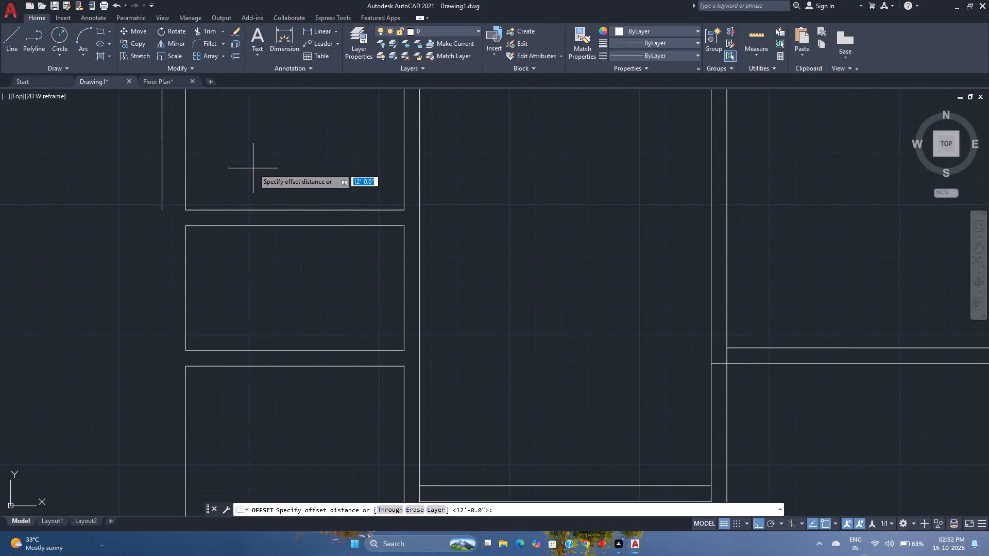
text(4.5)
key(Return)
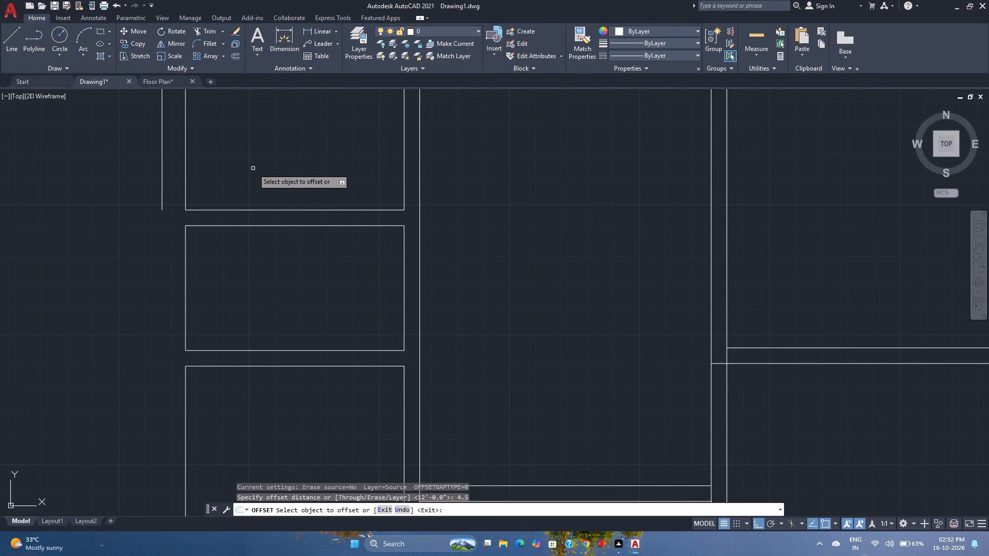
click(245, 210)
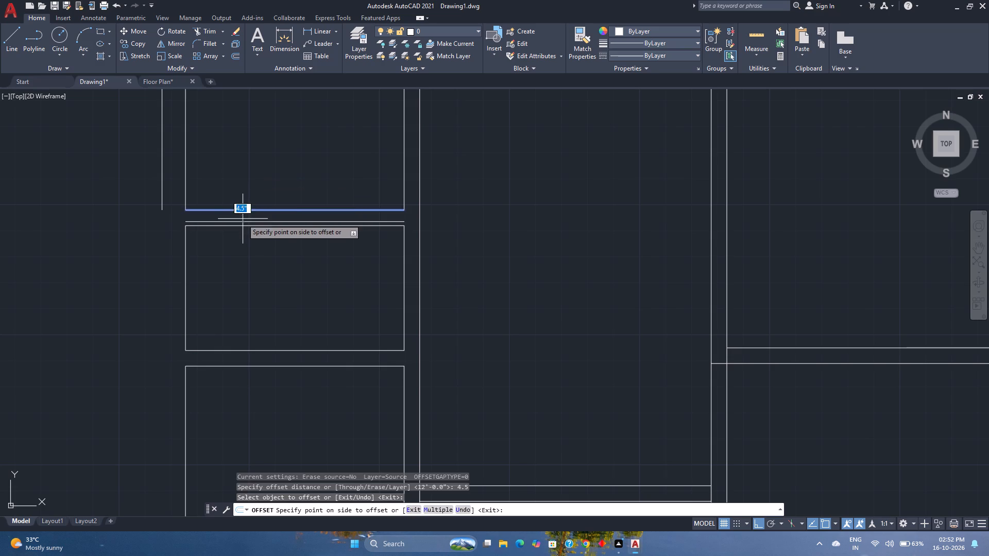
click(242, 220)
key(Escape)
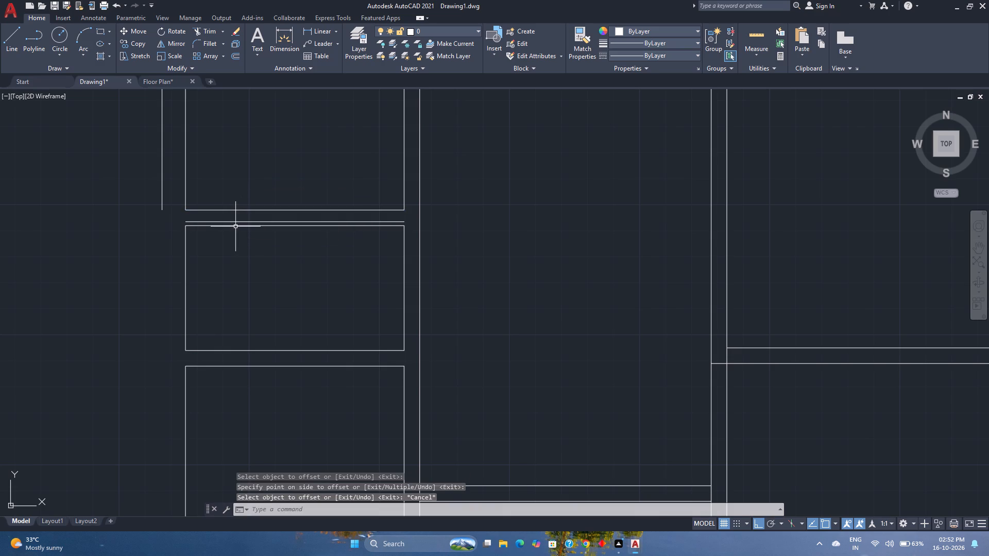
Erase the old top line of the small left room, just below the new offset line.
click(237, 225)
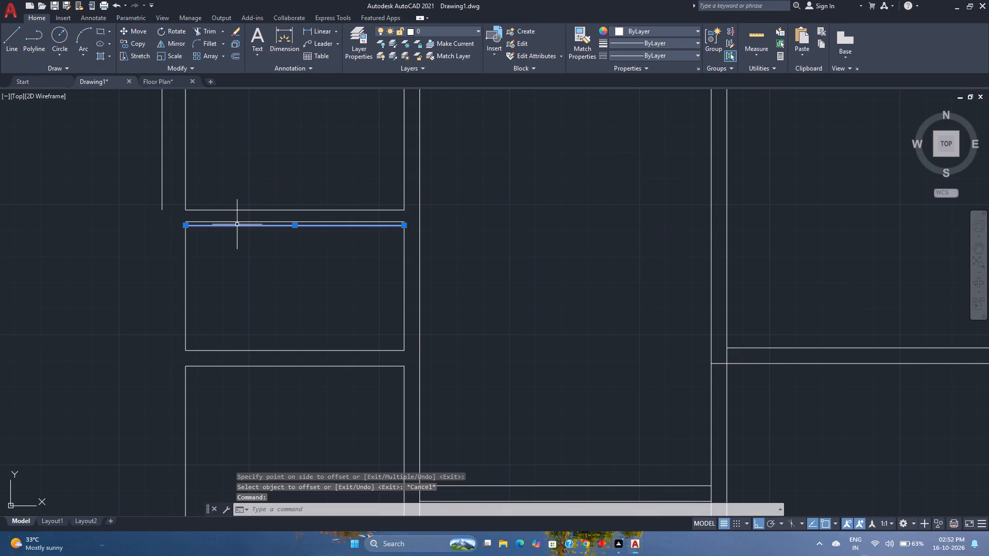
key(Delete)
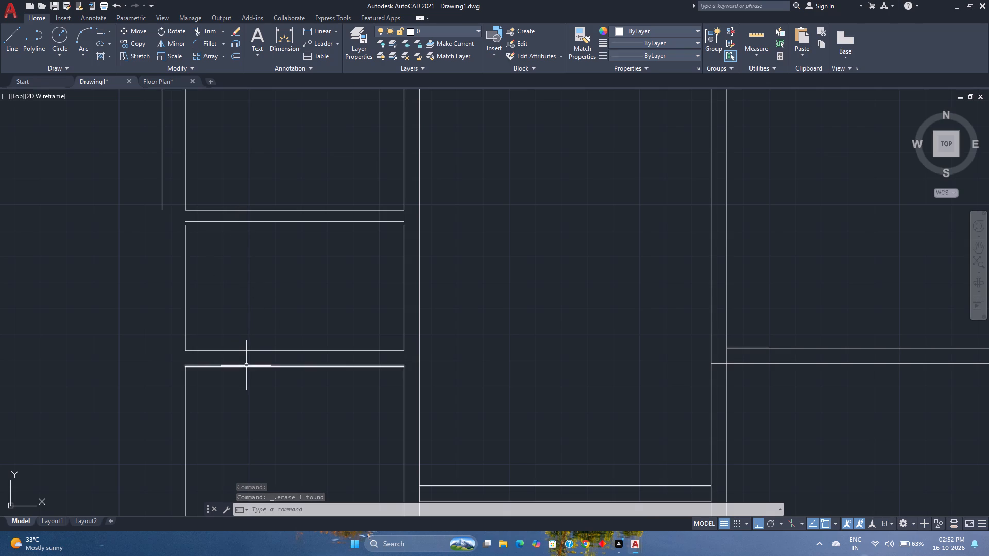
Move the small left room's two side lines and bottom line up to meet the left end of the new top line.
click(412, 356)
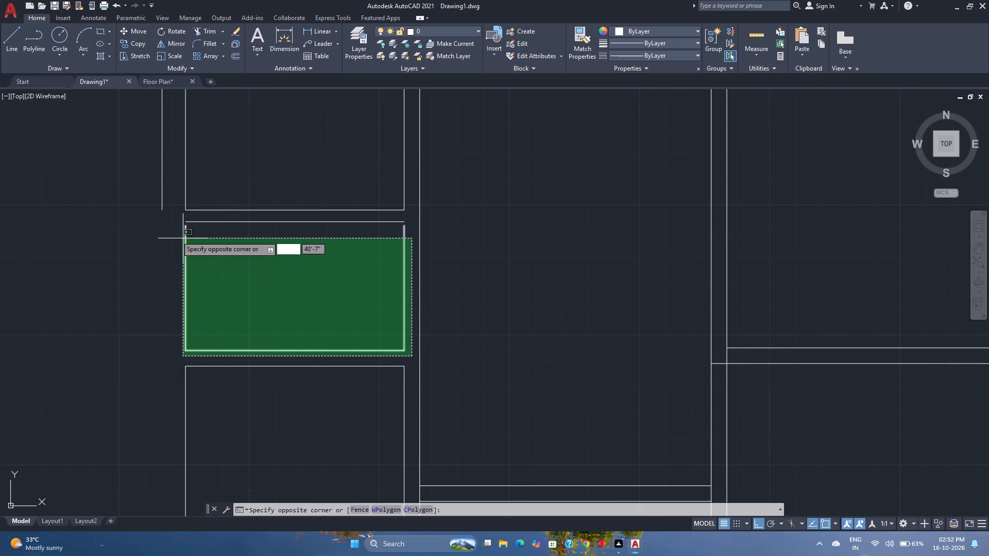
click(167, 231)
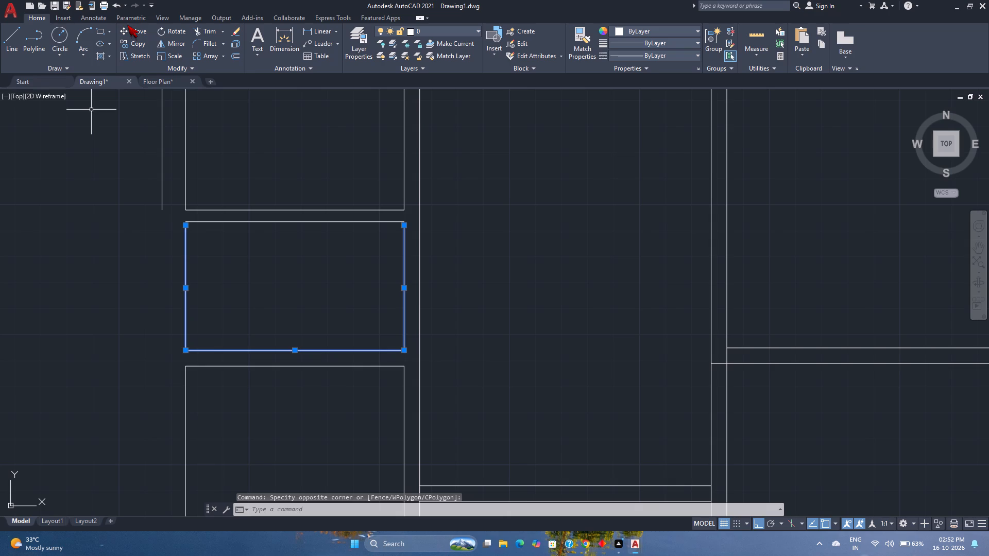
click(128, 28)
scroll(176, 230, up, 3)
click(213, 212)
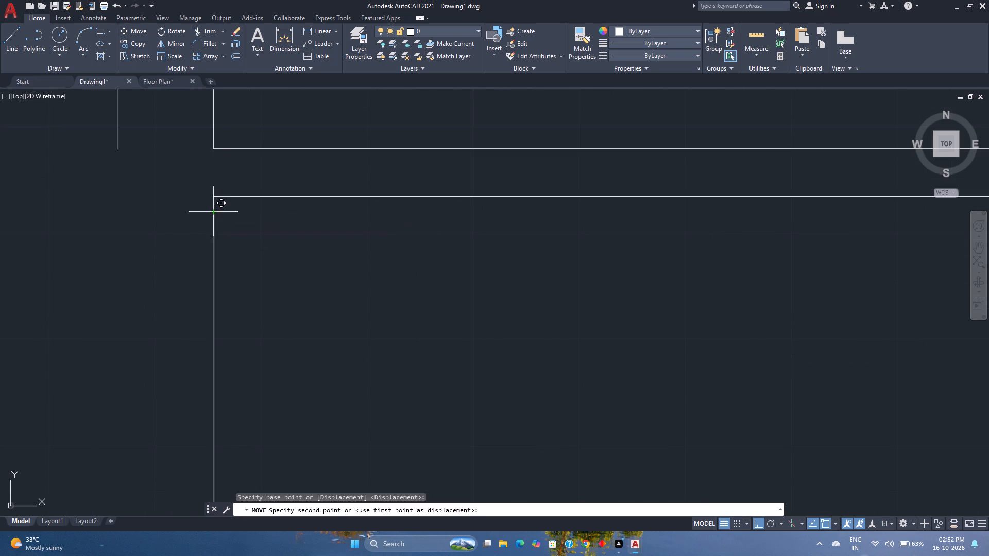
click(212, 197)
scroll(206, 198, down, 6)
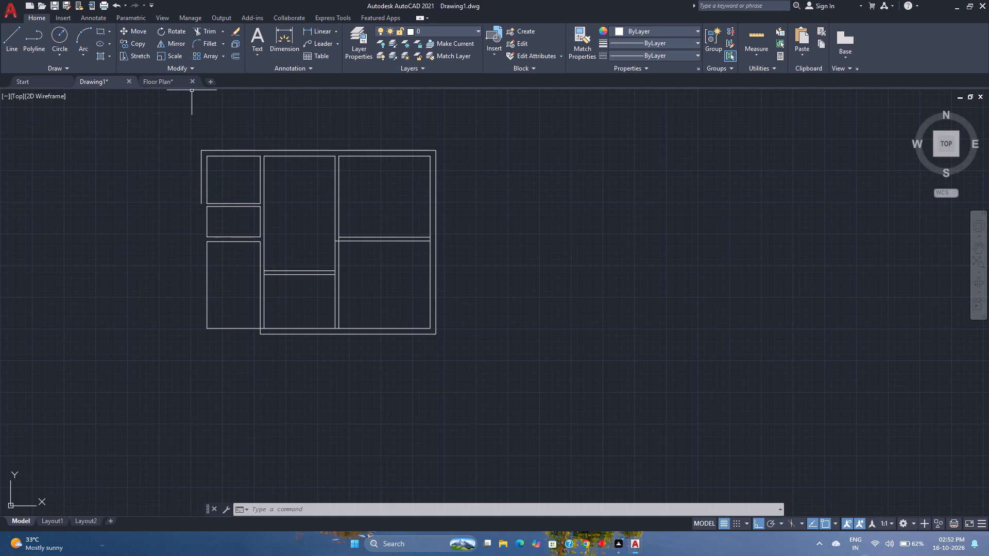
Switch to the Floor Plan drawing and quick-measure the ground floor wall between the upper toilet and the hall at grid line B.
click(172, 83)
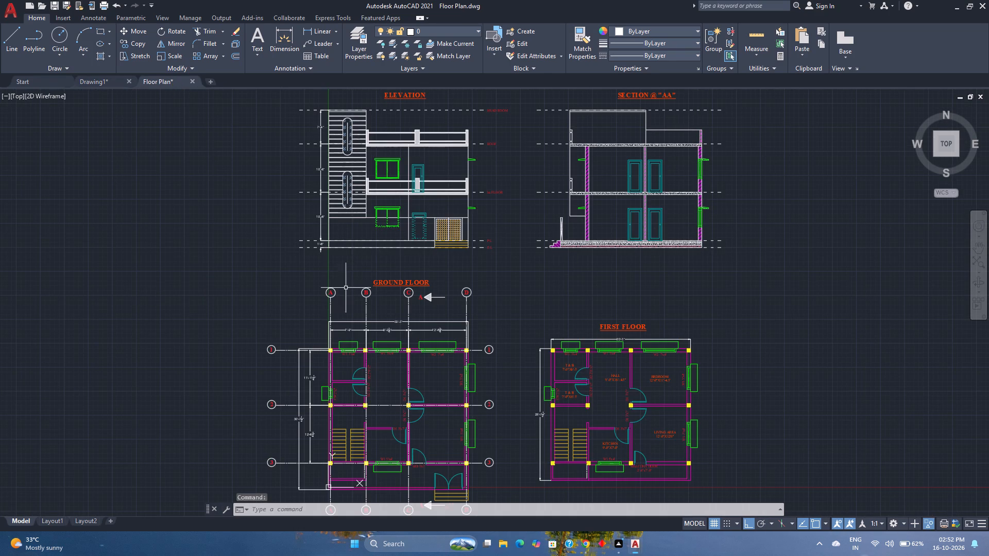
scroll(321, 361, up, 6)
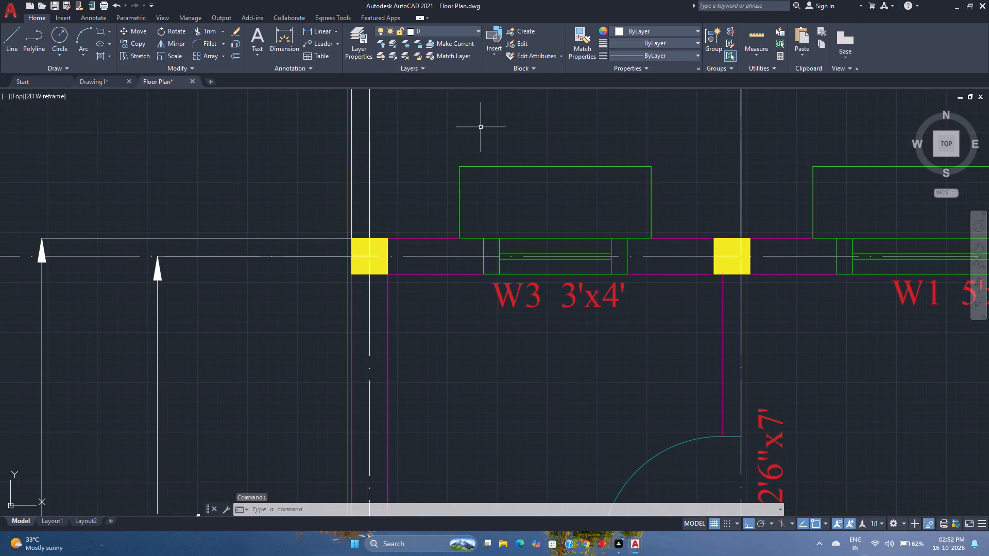
click(747, 35)
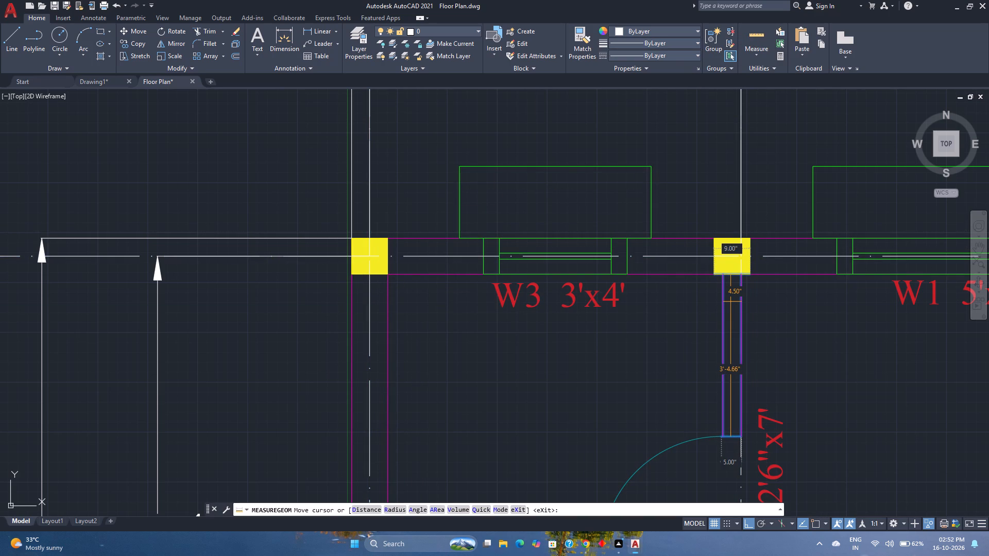
key(Escape)
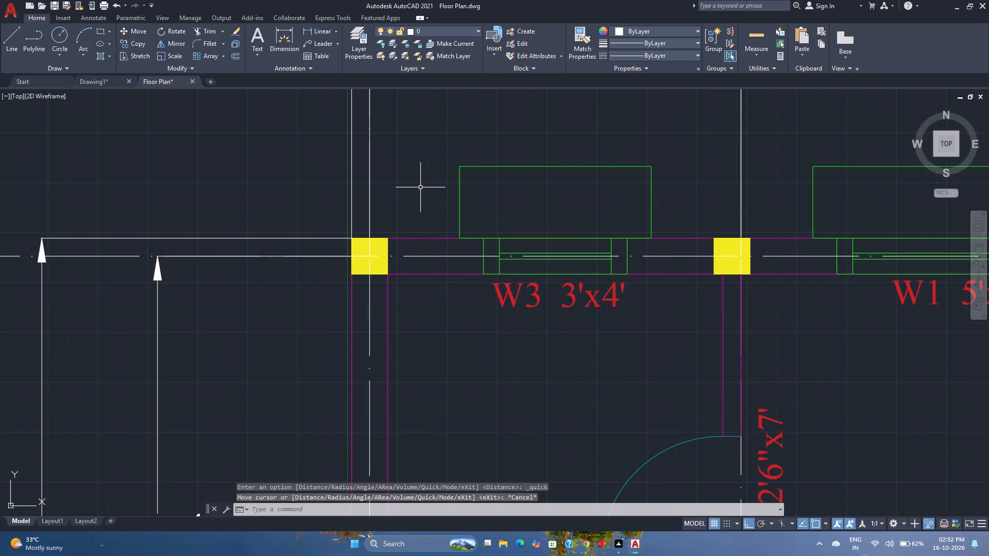
Return to Drawing1 and erase the interior wall lines beyond the upper-left room, keeping the outer outline and the small left room's left line.
click(109, 82)
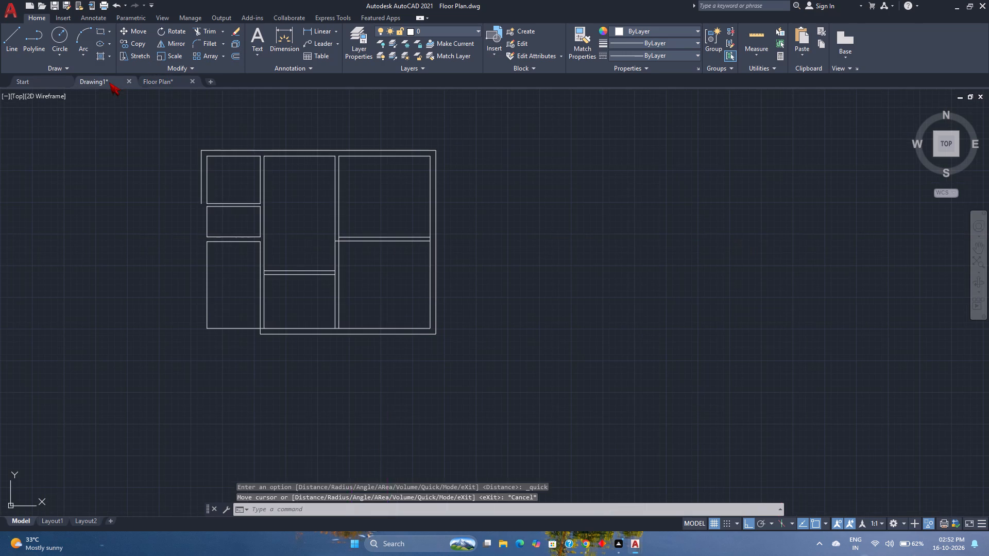
click(432, 328)
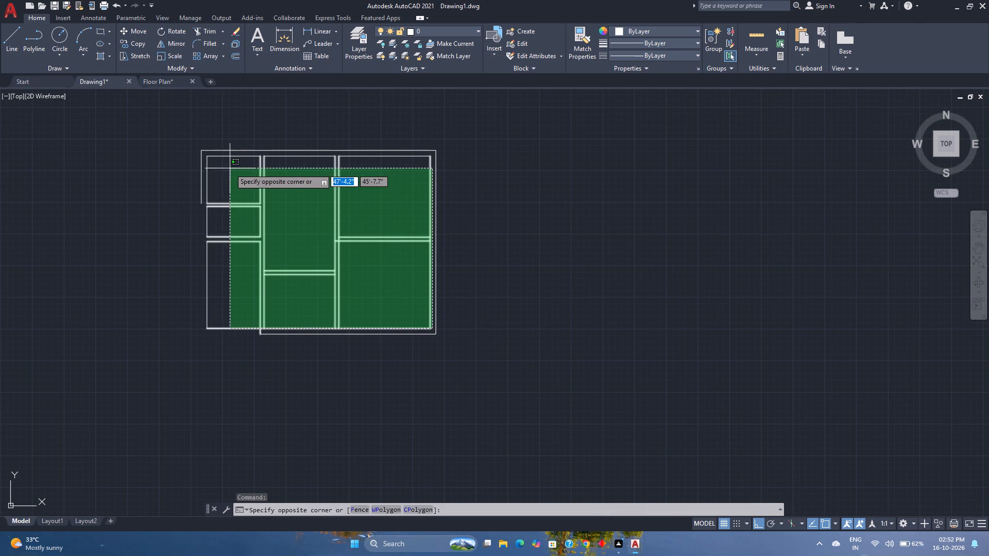
click(235, 205)
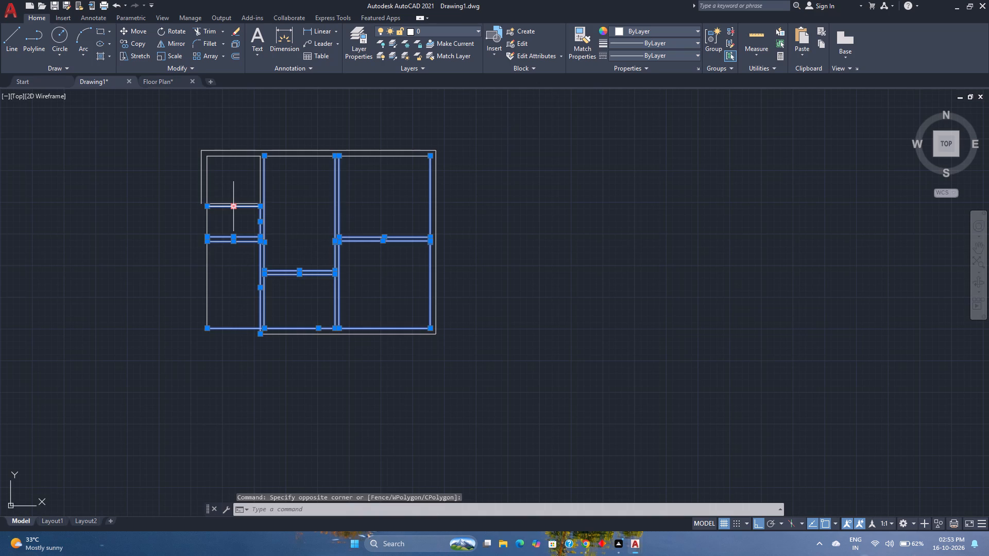
key(Delete)
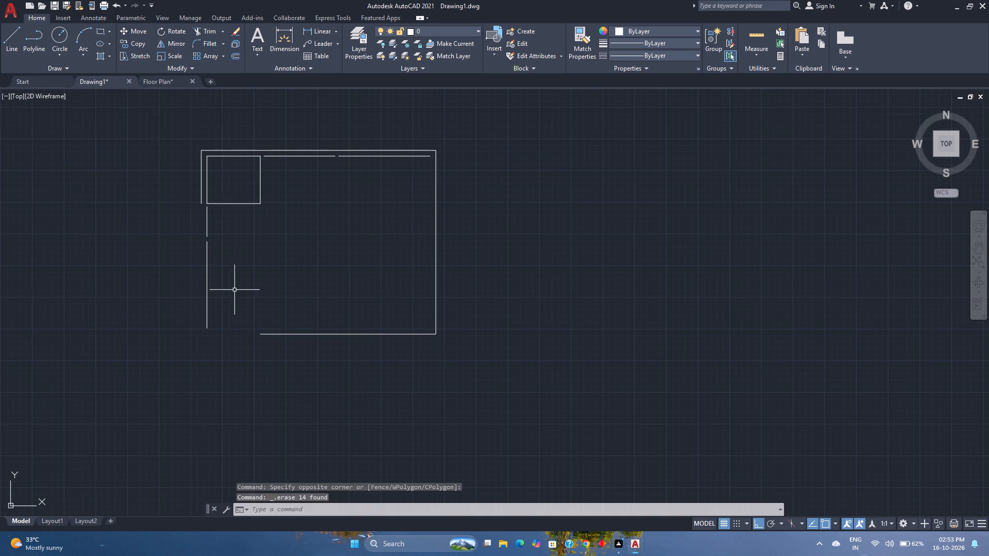
click(233, 305)
click(183, 264)
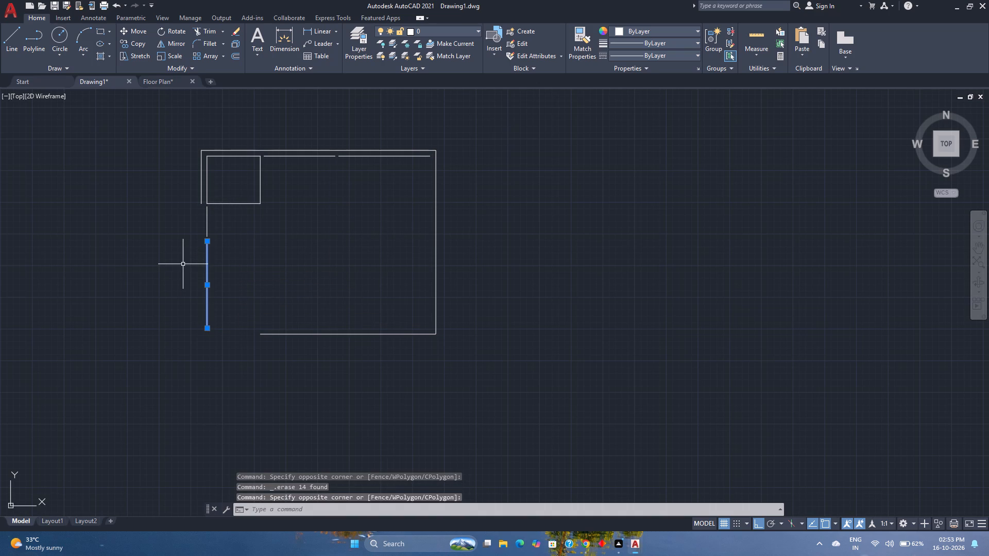
key(Delete)
click(285, 157)
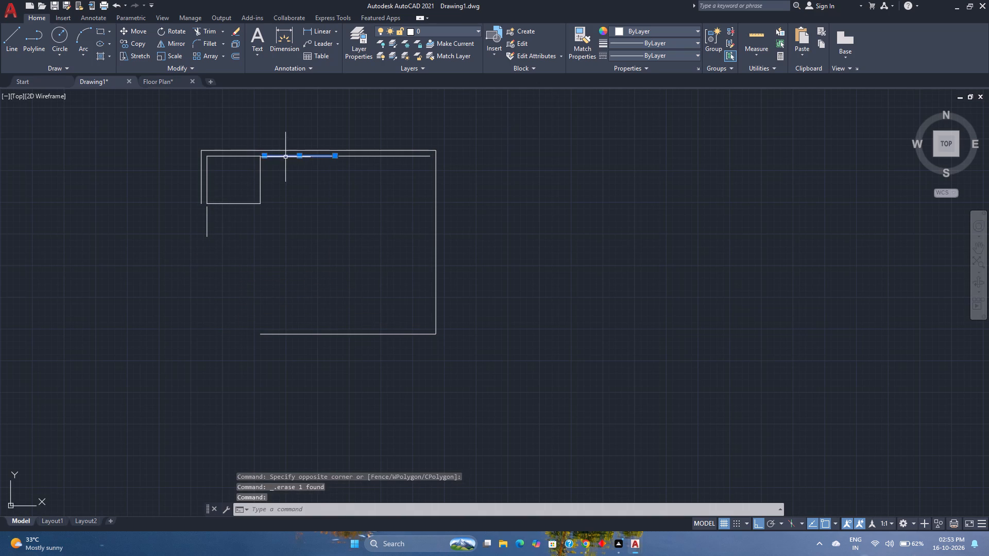
key(Delete)
click(353, 155)
key(Delete)
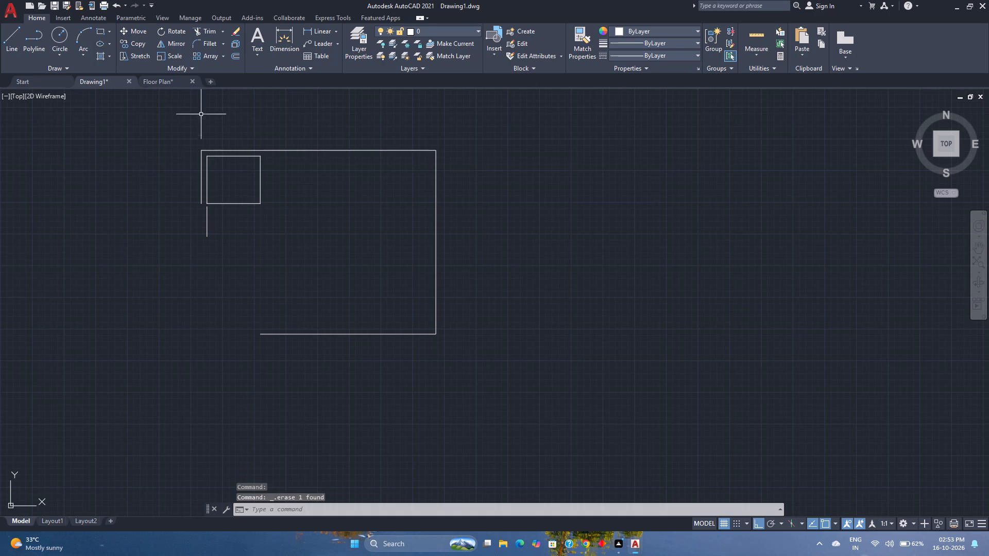
Offset the upper-left room's bottom line 4.5" downward and its right line 4.5" to the right.
click(234, 58)
key(Return)
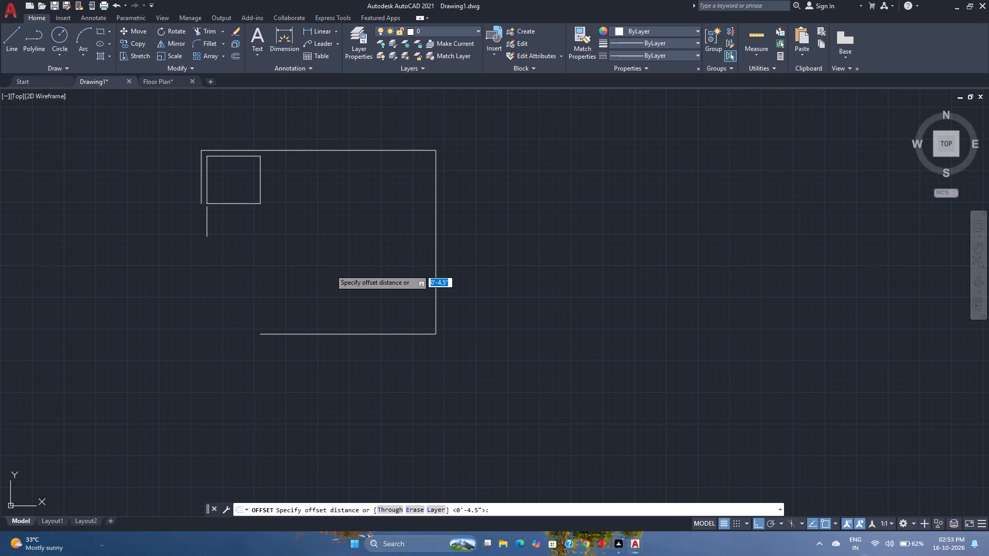
scroll(222, 211, up, 2)
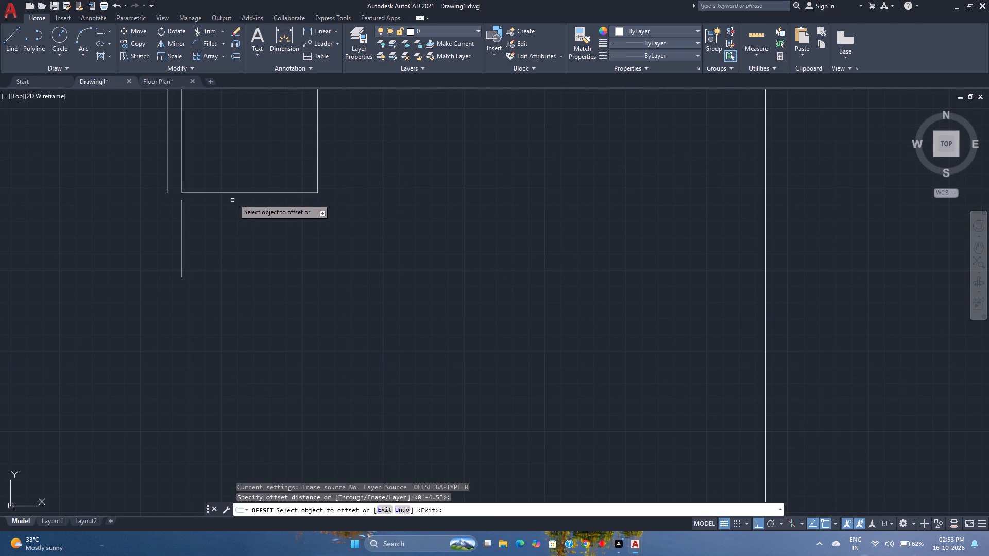
click(238, 191)
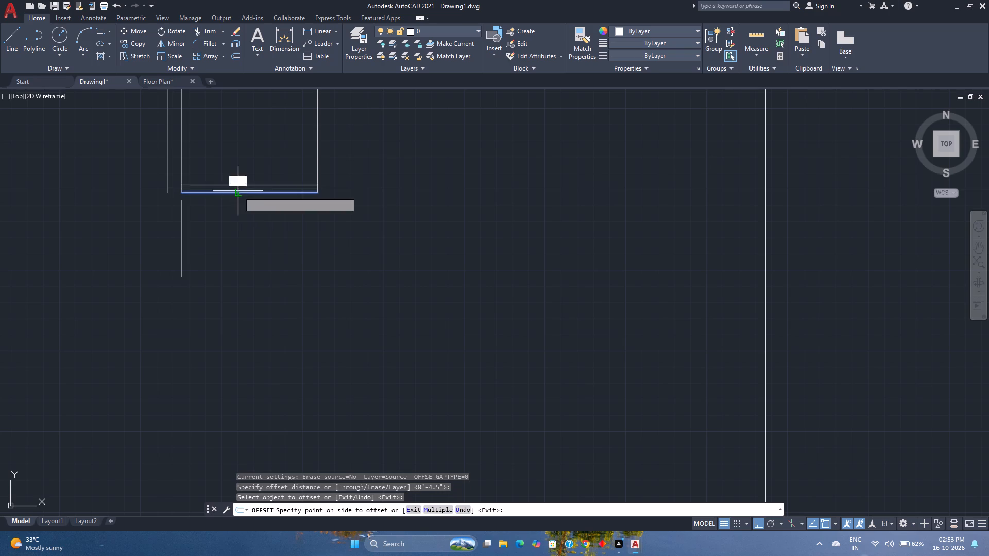
click(233, 213)
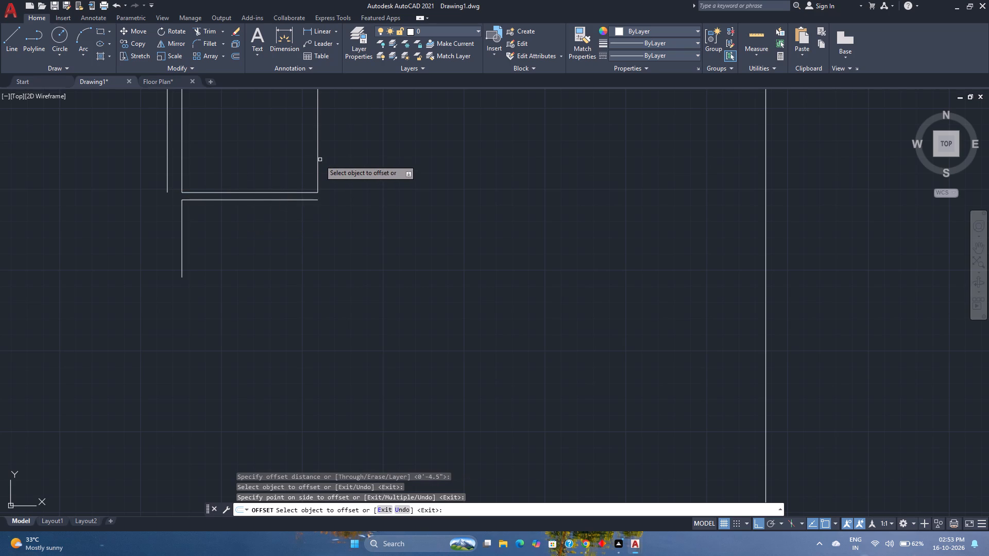
click(318, 160)
click(360, 165)
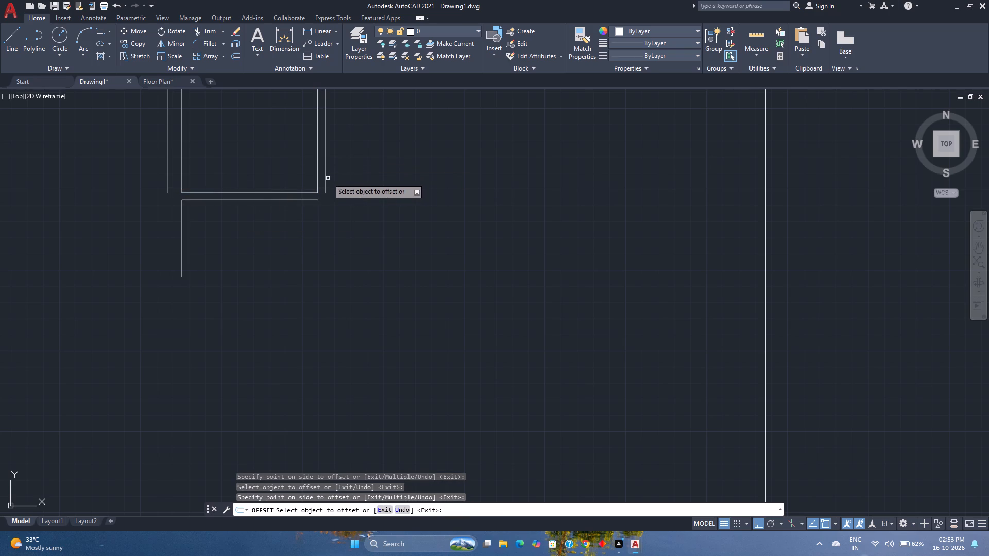
Offset the new vertical wall line 9'4" to the right, and the resulting line 4.5" further right to form the next wall.
click(327, 178)
click(326, 178)
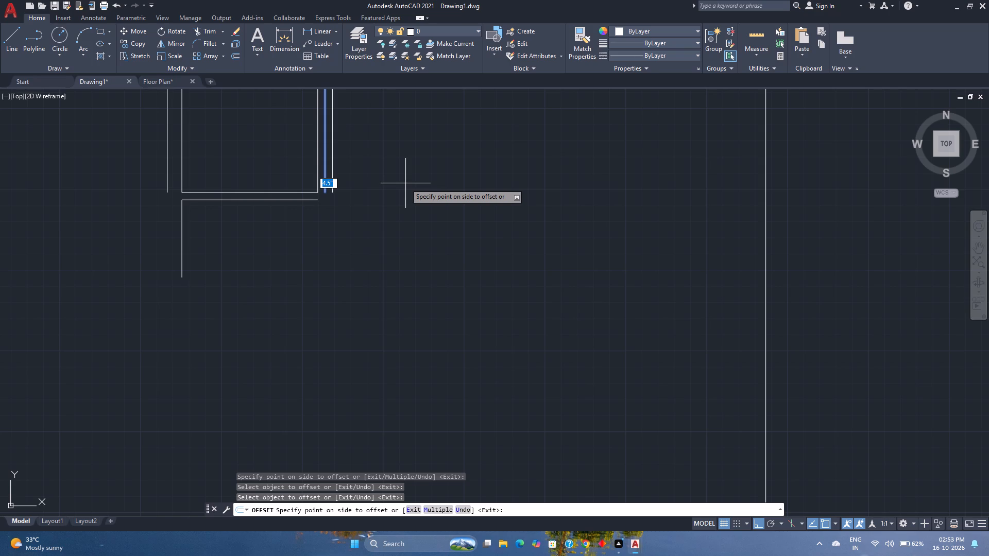
text(9'4")
key(Return)
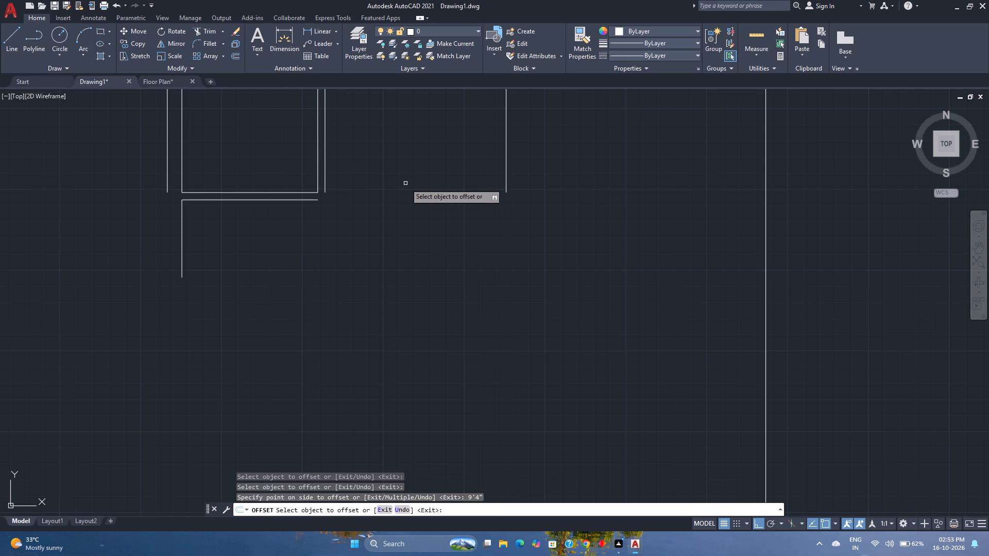
click(507, 146)
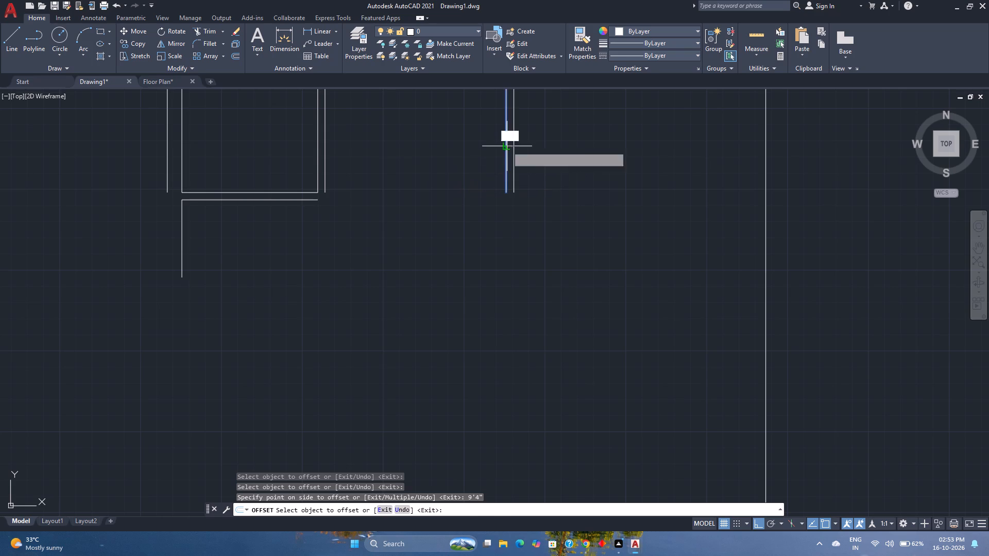
click(576, 144)
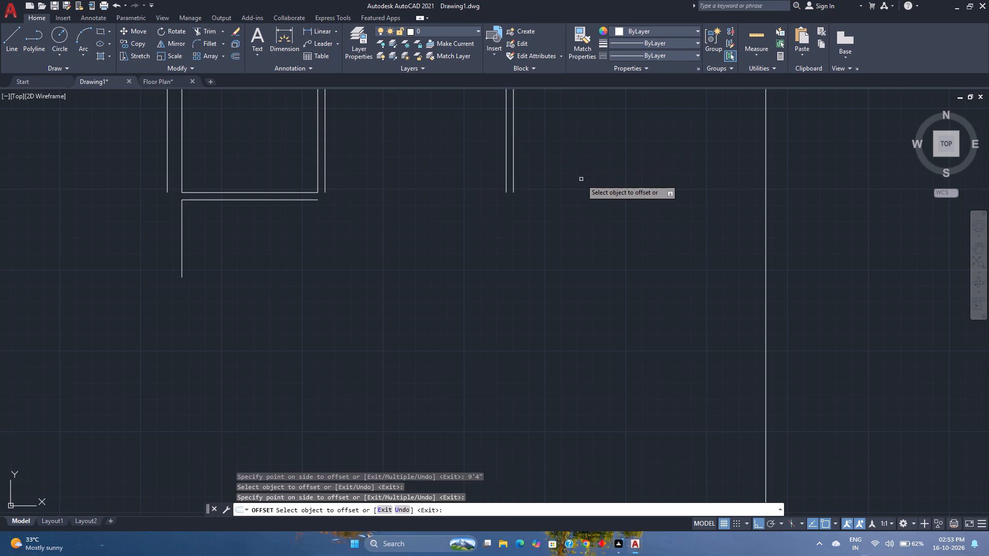
Offset the rightmost interior wall line 12' to the right, and the resulting line 9" further right to form the outer wall.
middle_drag(555, 165, 492, 279)
middle_click(492, 279)
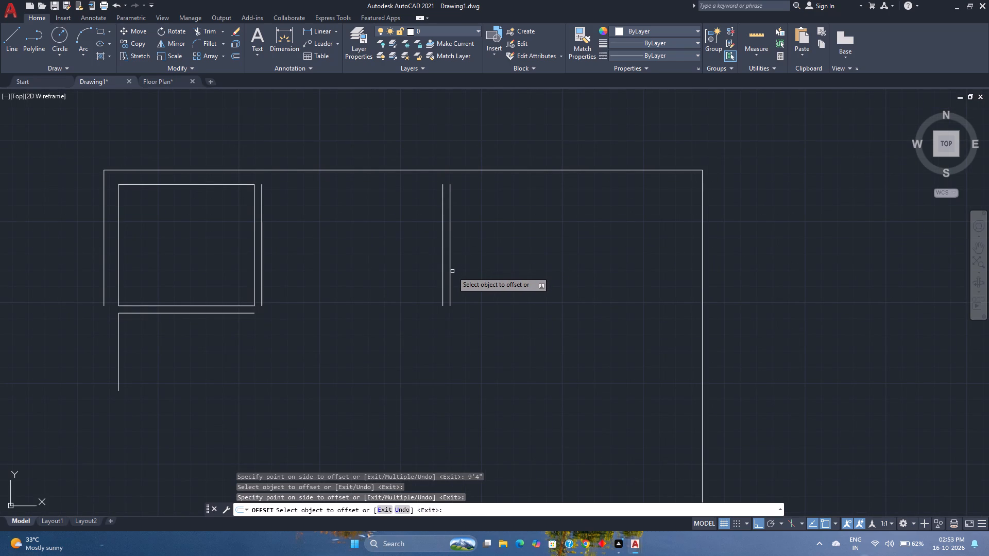
click(450, 273)
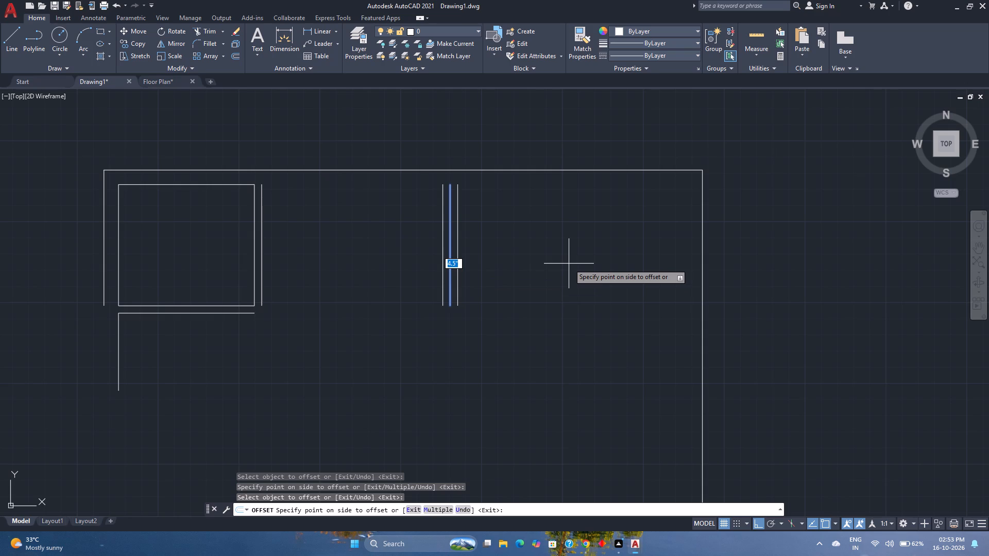
text(12')
key(Return)
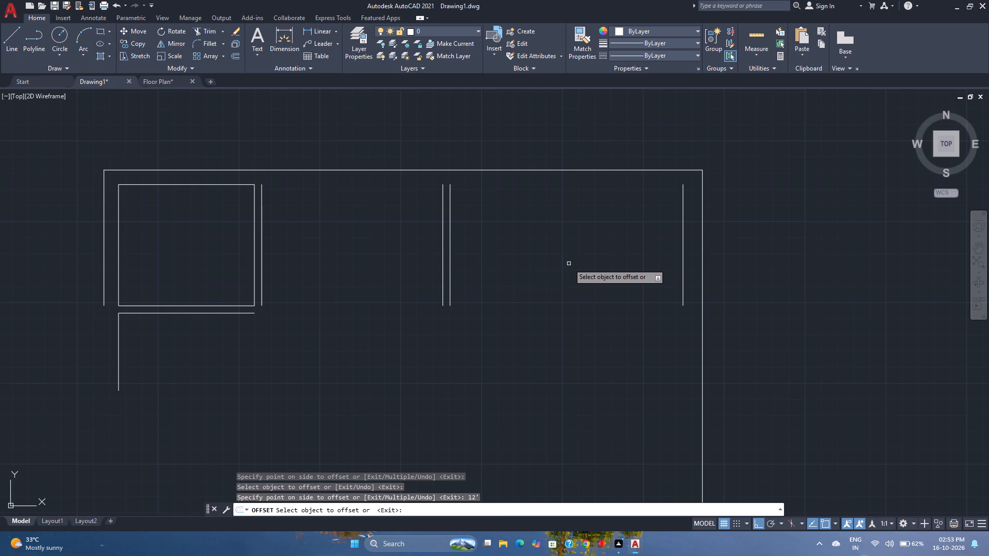
click(683, 265)
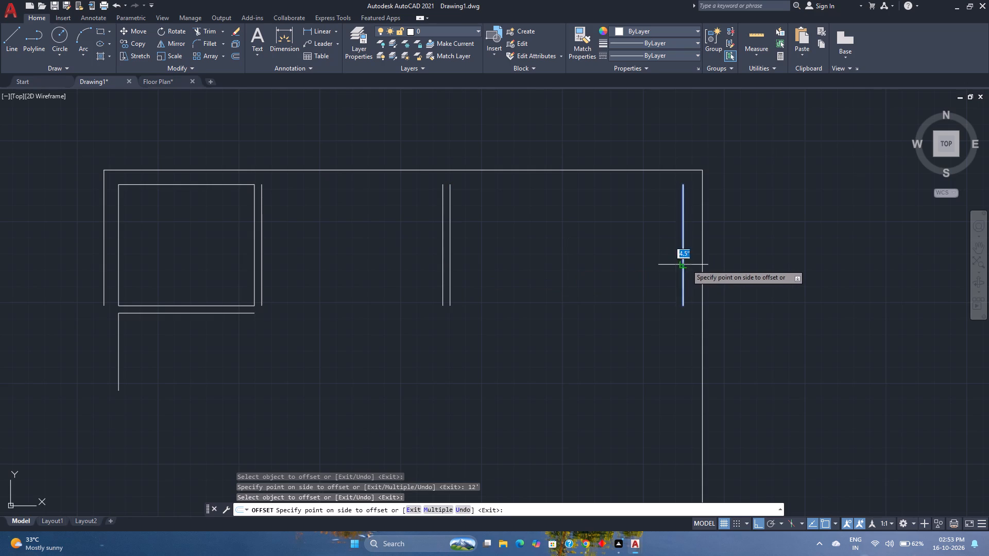
key(9)
key(Return)
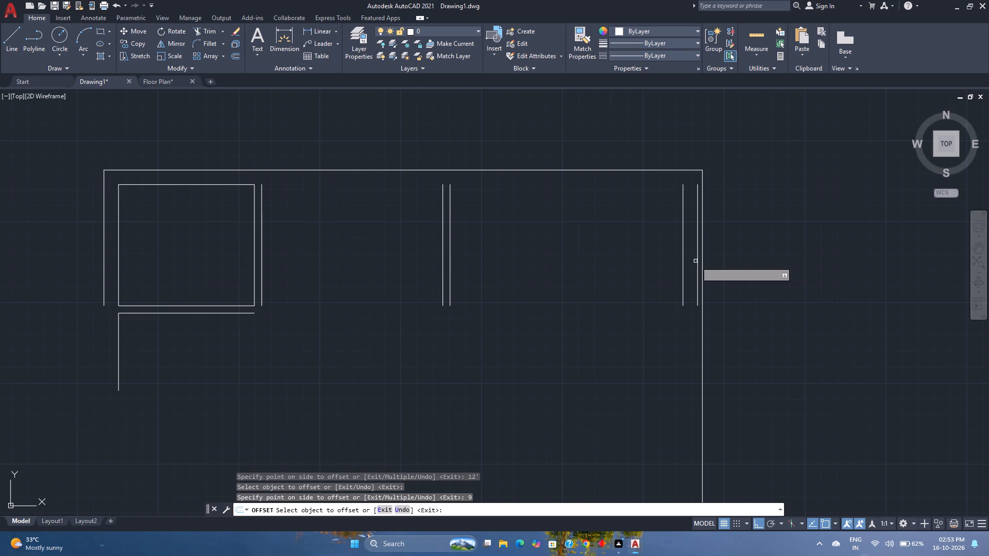
key(Escape)
Fillet the top outer wall line with the new right outer wall line to form a square corner.
key(f)
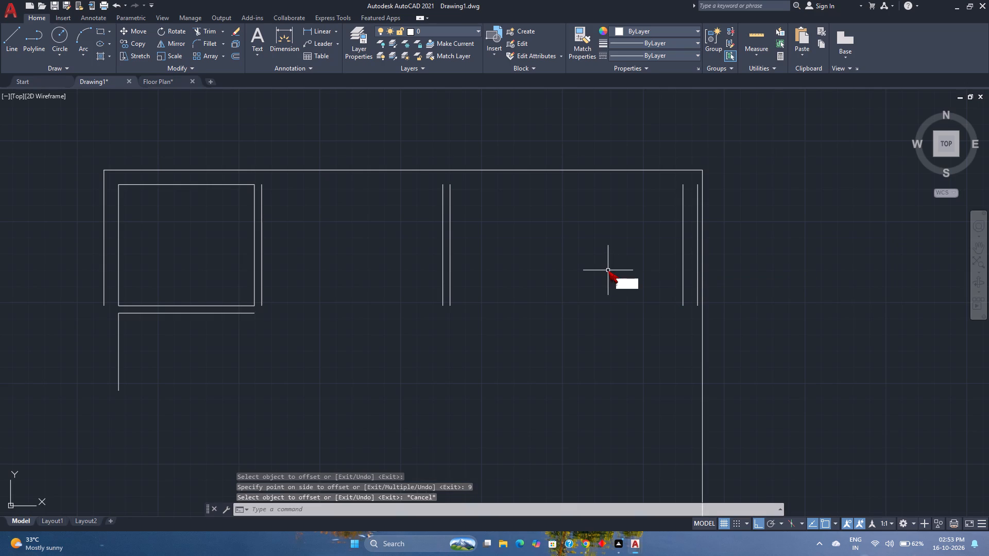
key(Return)
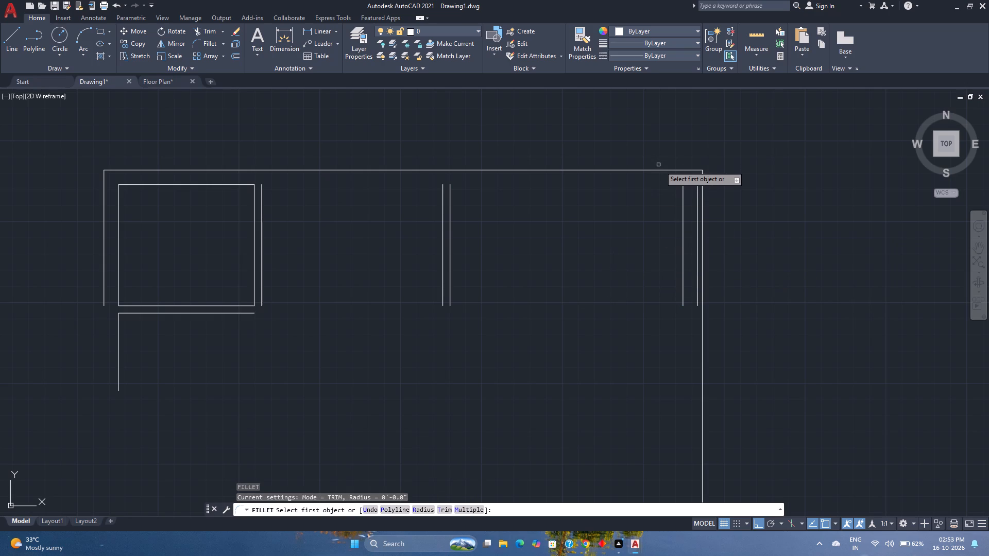
click(661, 171)
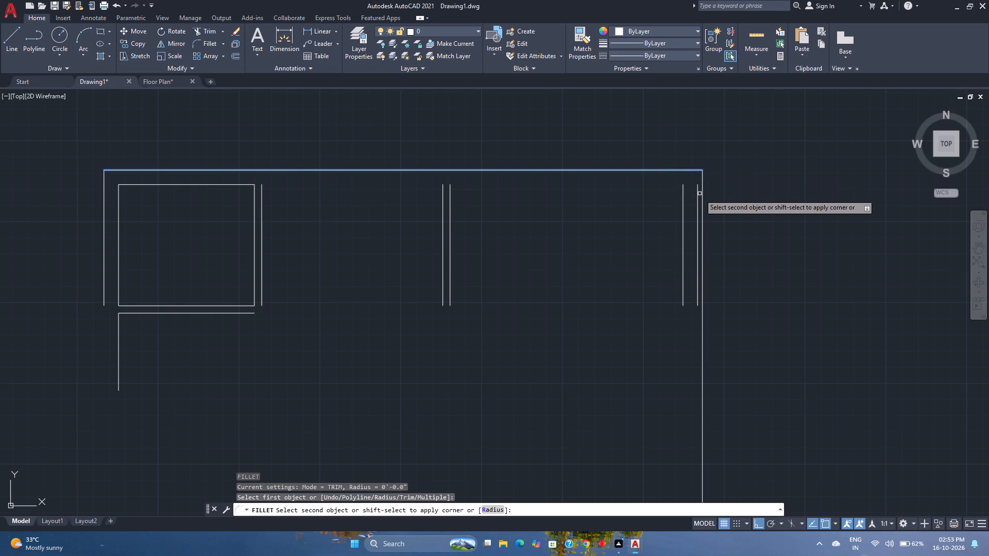
click(697, 200)
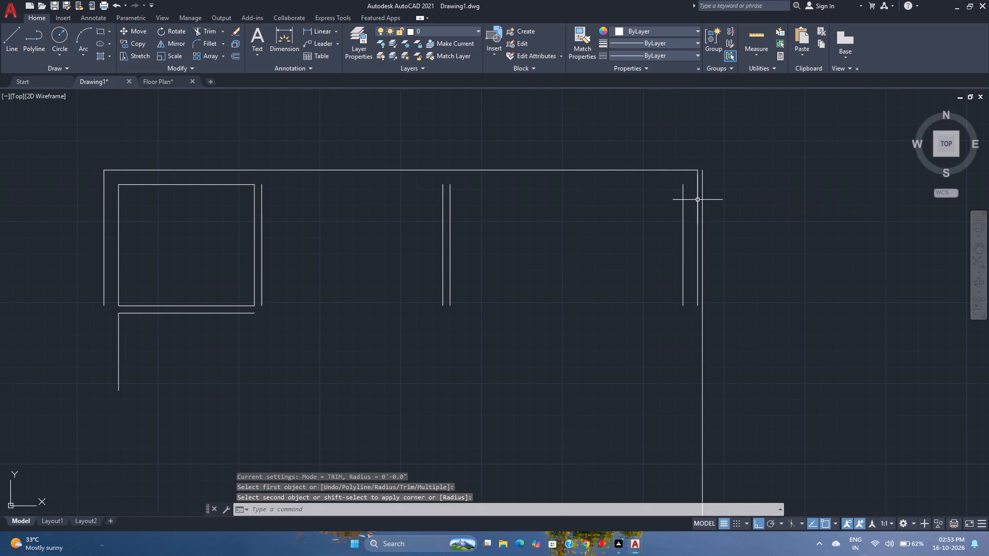
key(Escape)
Erase the old right outline line just outside the new outer wall.
click(795, 374)
click(680, 389)
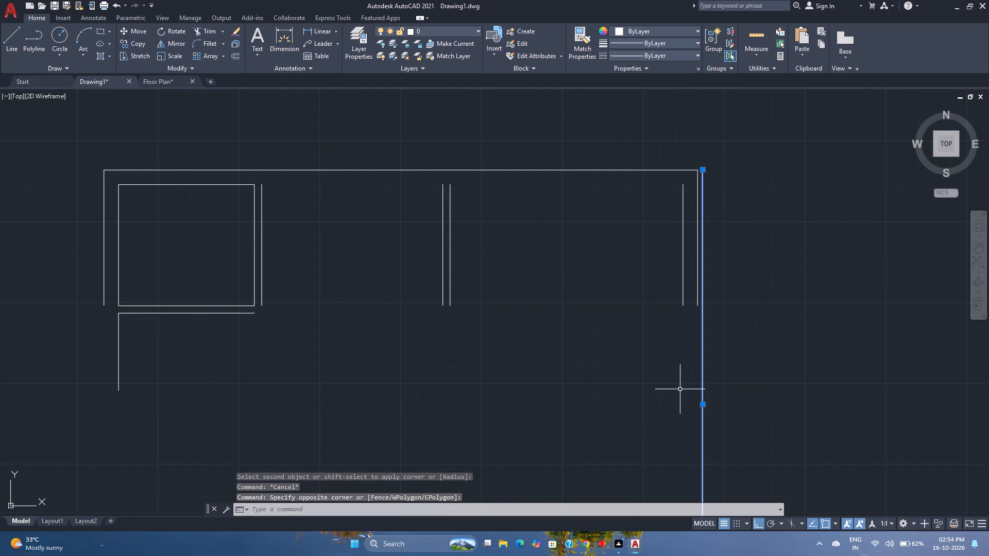
key(Delete)
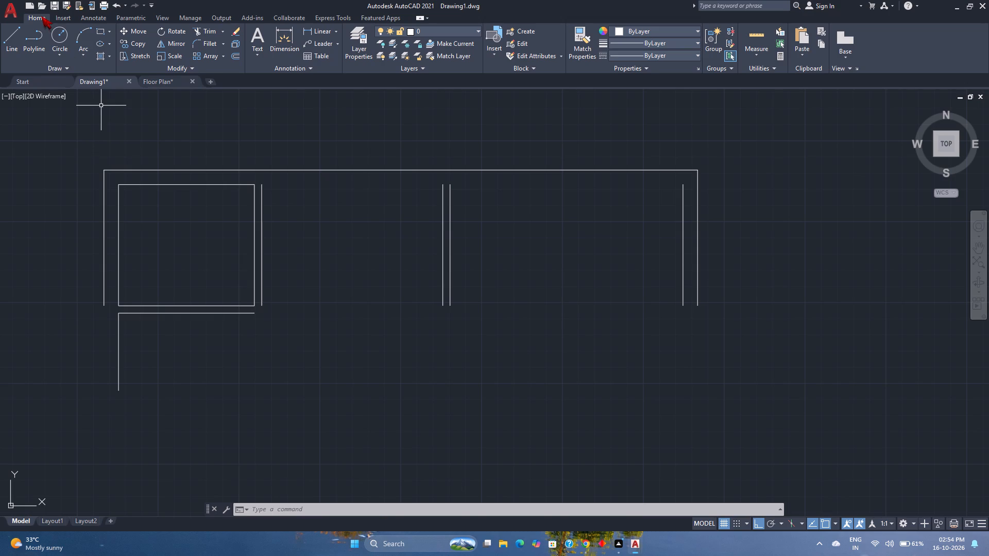
Draw the inner top wall lines of the middle and right rooms, joining the upper ends of each room's side lines.
click(20, 38)
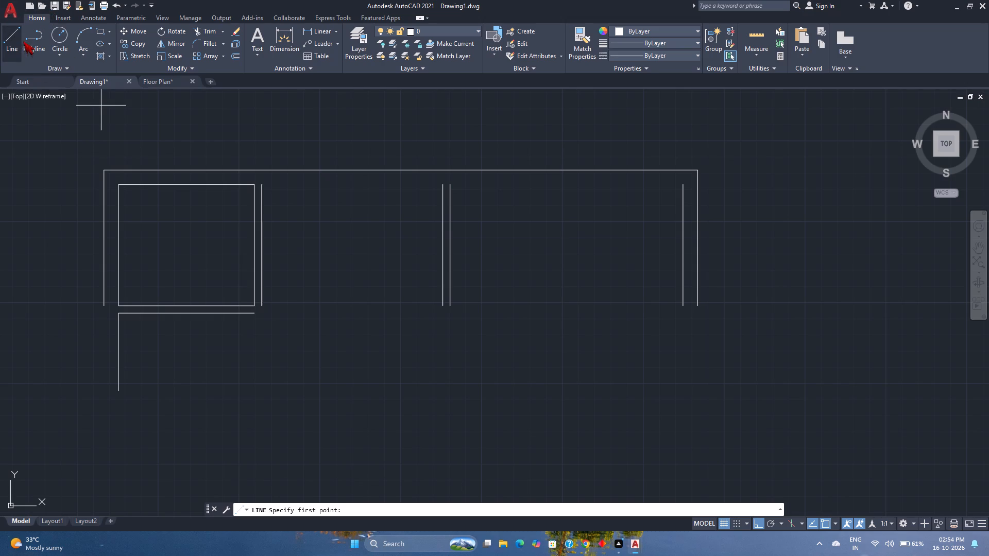
click(262, 183)
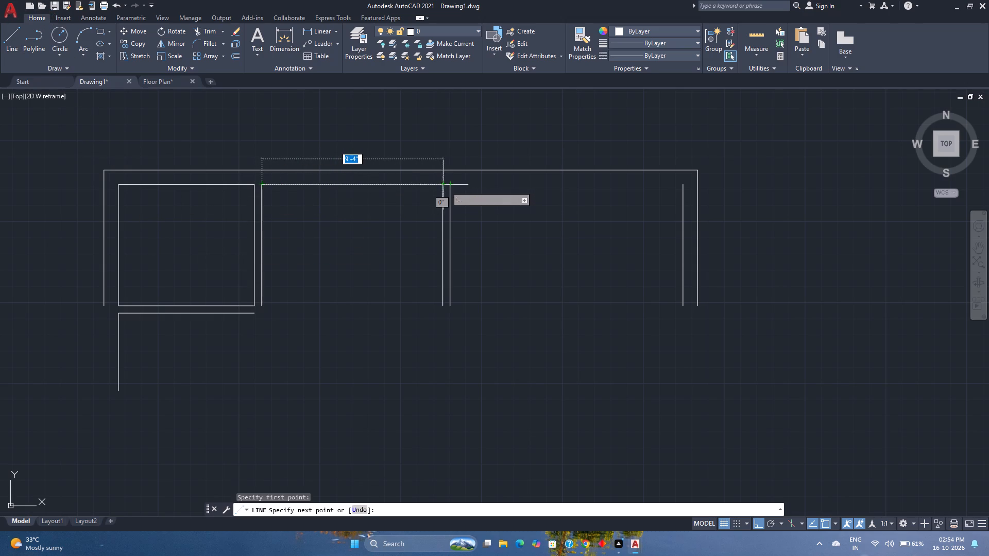
click(446, 186)
key(space)
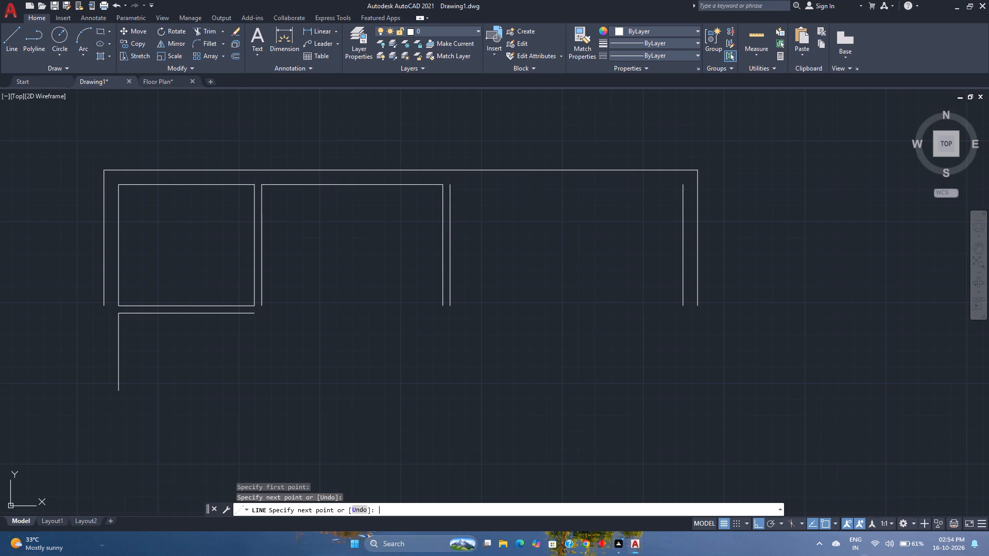
key(space)
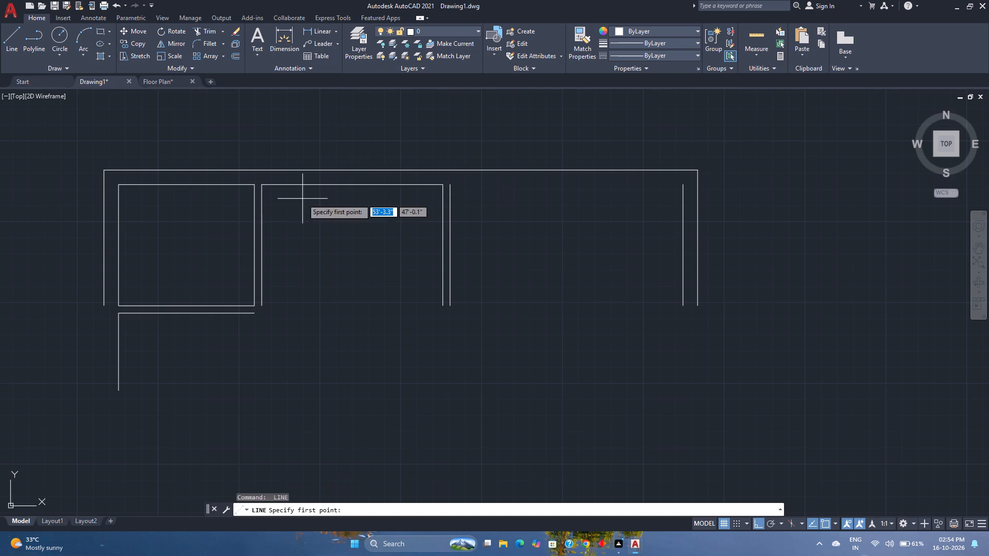
click(451, 184)
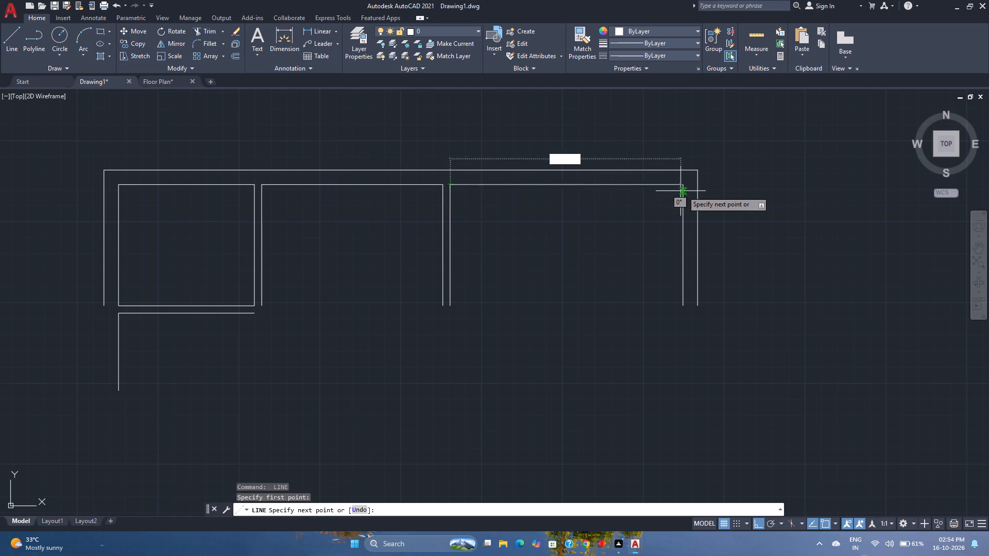
click(684, 188)
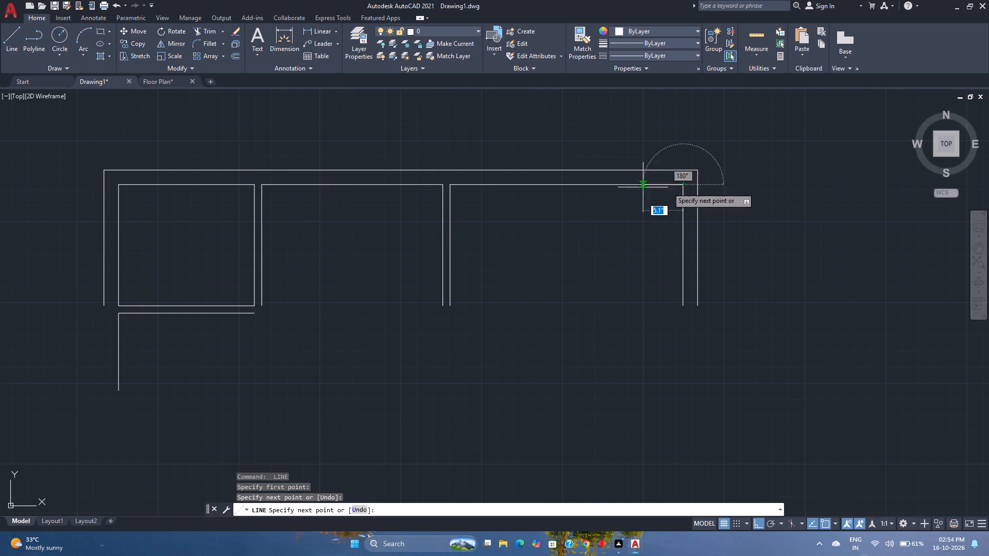
key(Escape)
key(space)
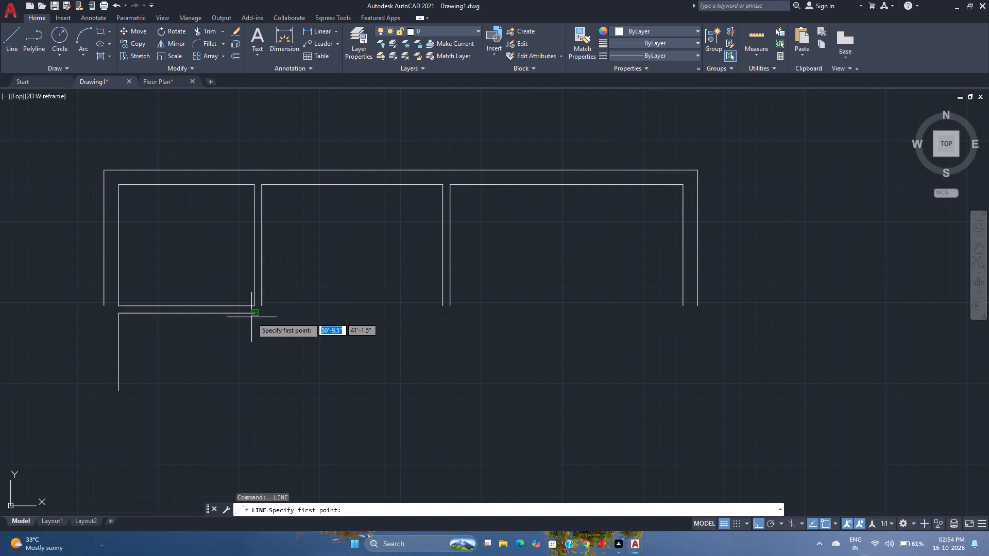
key(Escape)
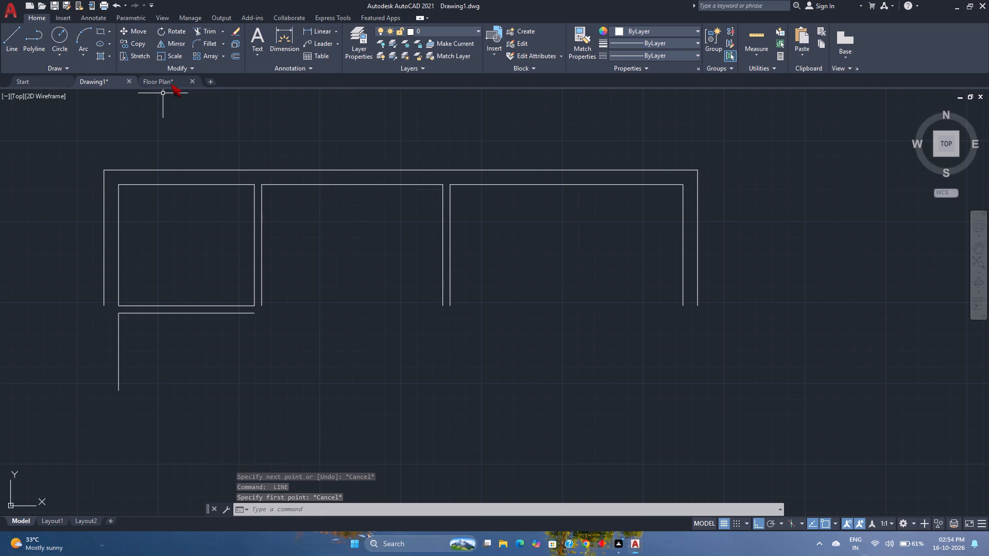
Offset the middle room's inner top line 15'1" downward, and the resulting line 9" further down.
click(233, 50)
click(234, 53)
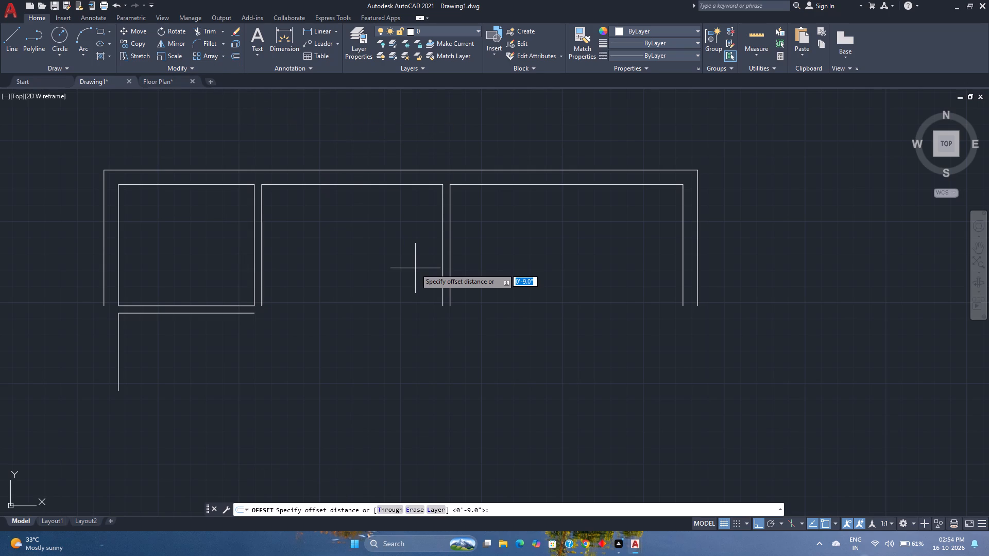
text(15'01")
key(Return)
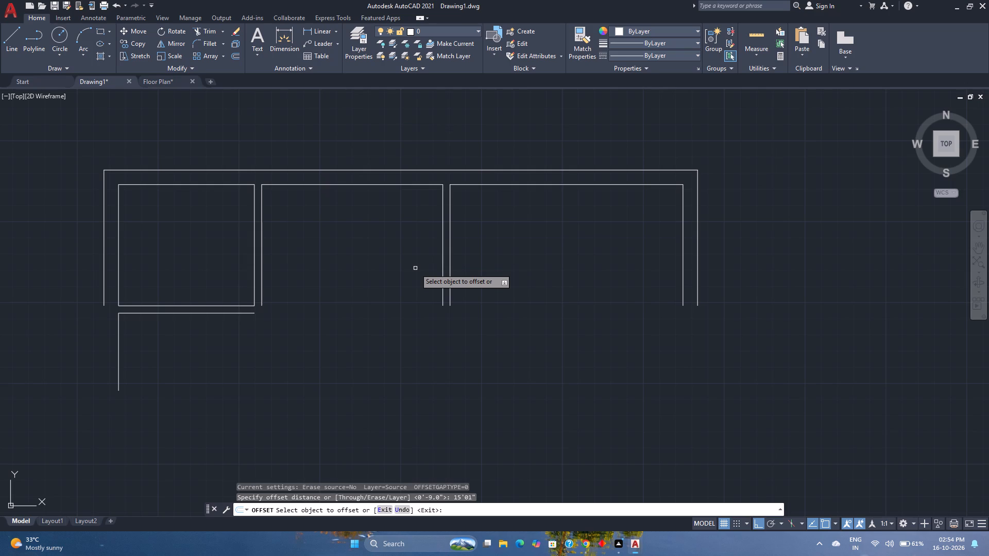
click(393, 183)
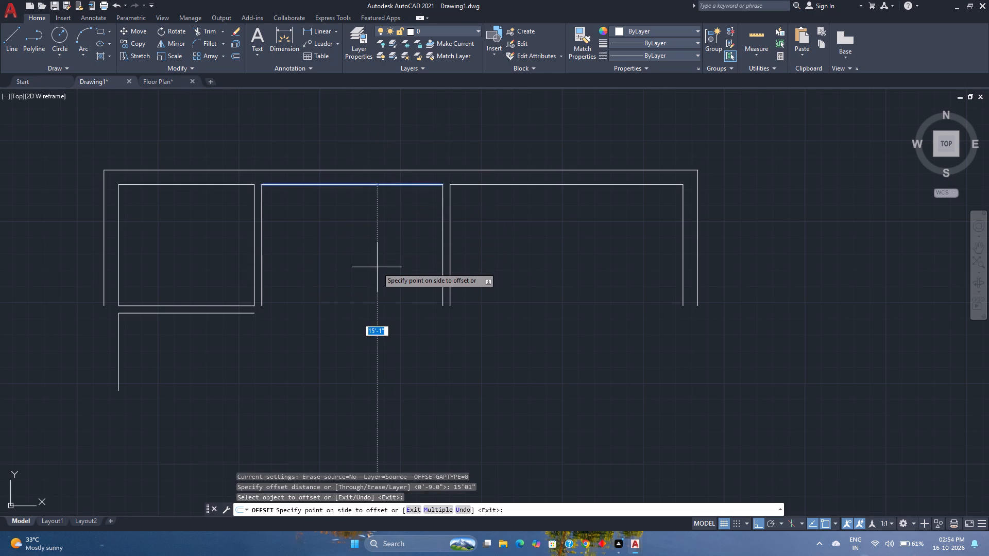
scroll(377, 267, down, 1)
click(377, 267)
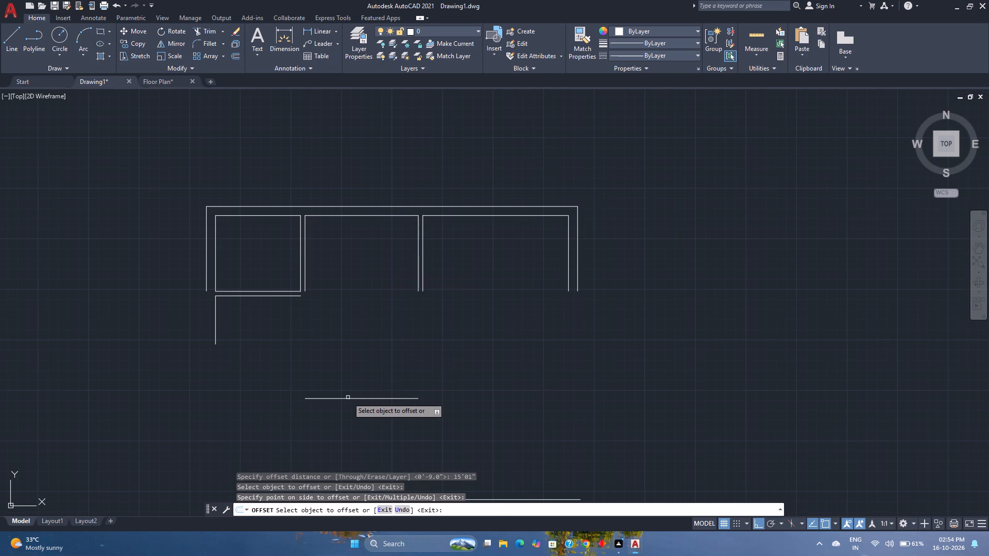
click(348, 399)
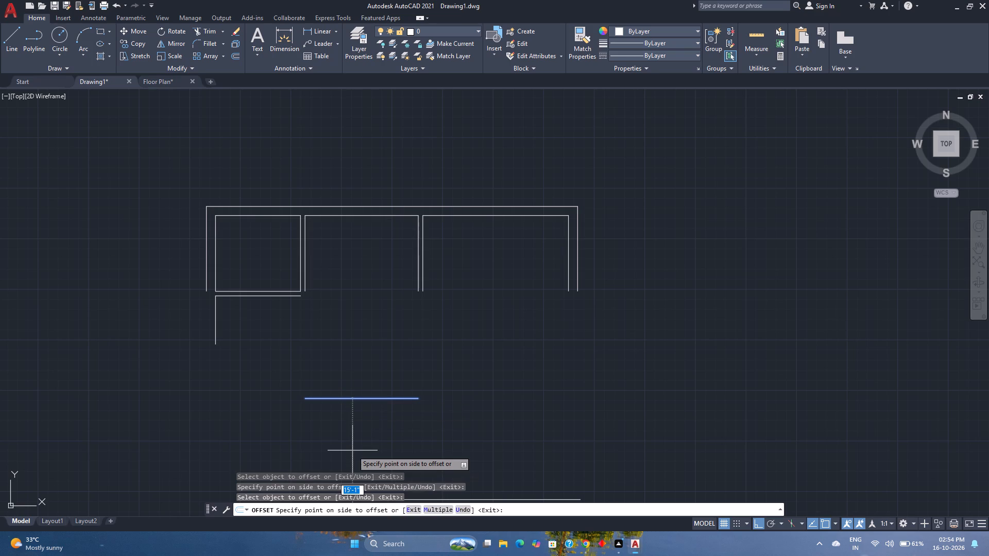
key(9)
key(Return)
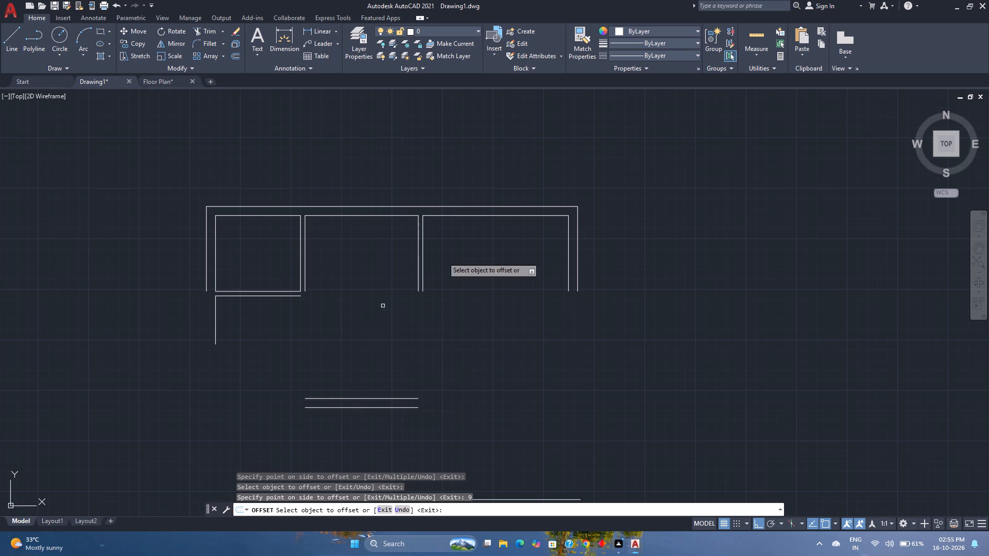
Offset the right room's inner top line 10'8" downward, and the resulting line 4.5" further down.
click(481, 215)
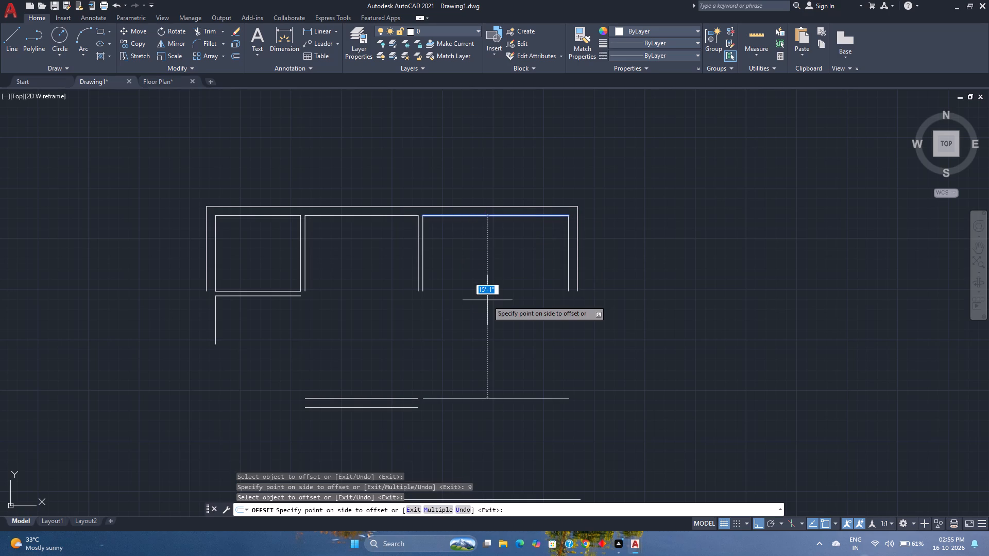
text(10')
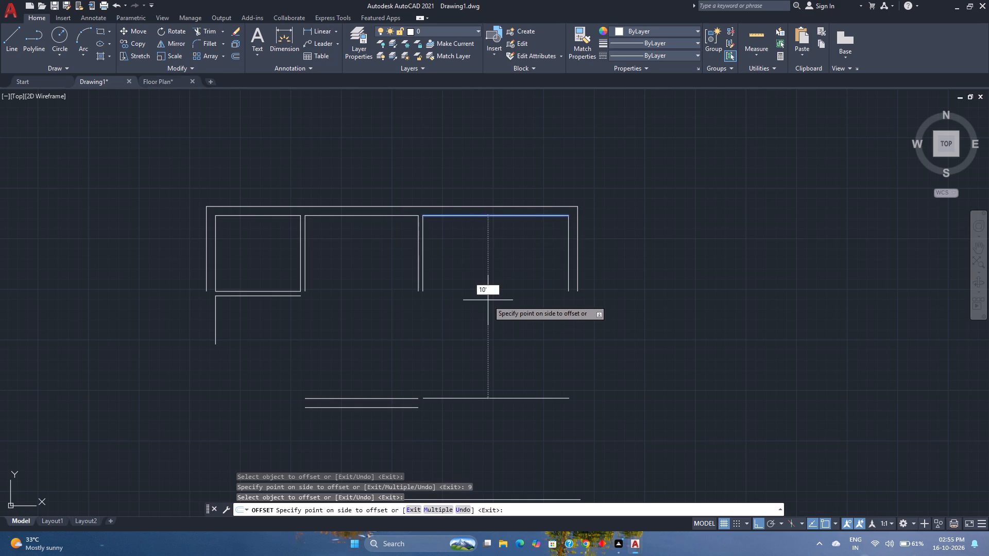
text(08)
key(shift+quotedbl)
key(Return)
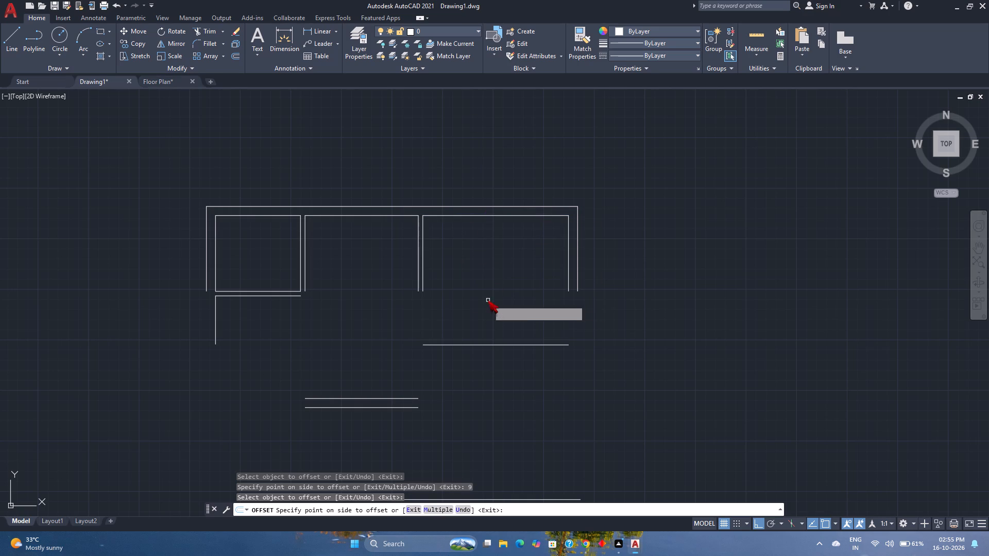
click(461, 344)
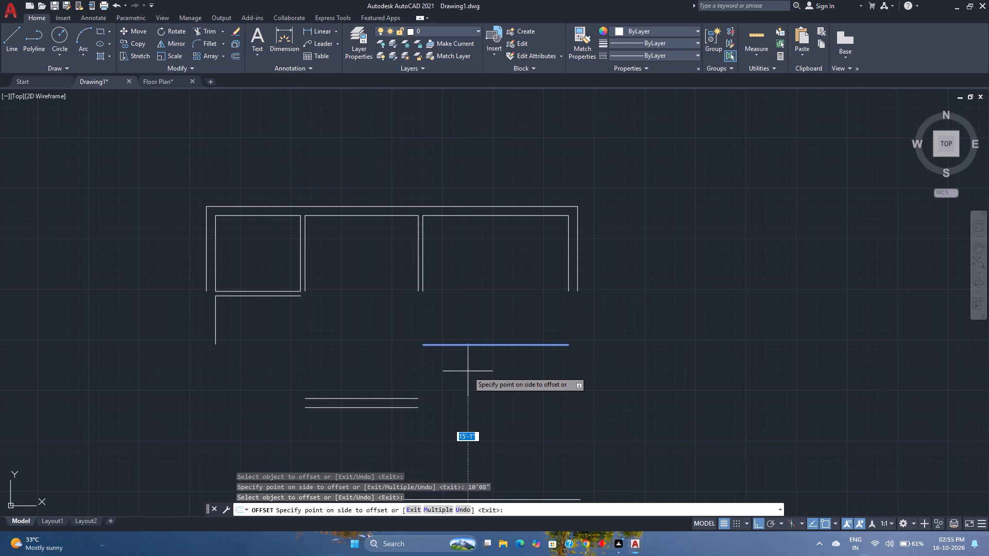
text(4.5)
key(Return)
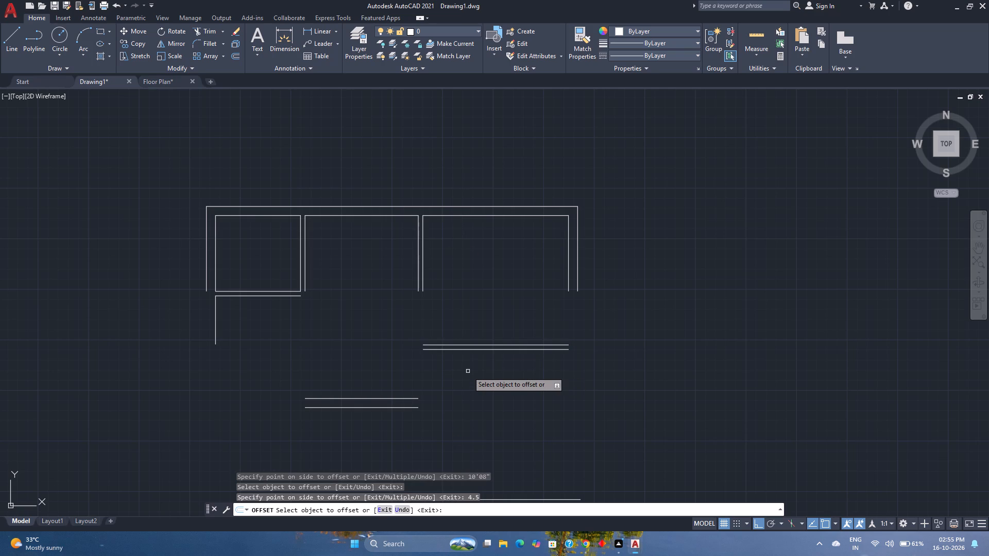
Offset the lower line of the right room's new 4.5" bottom wall 12' downward.
click(482, 350)
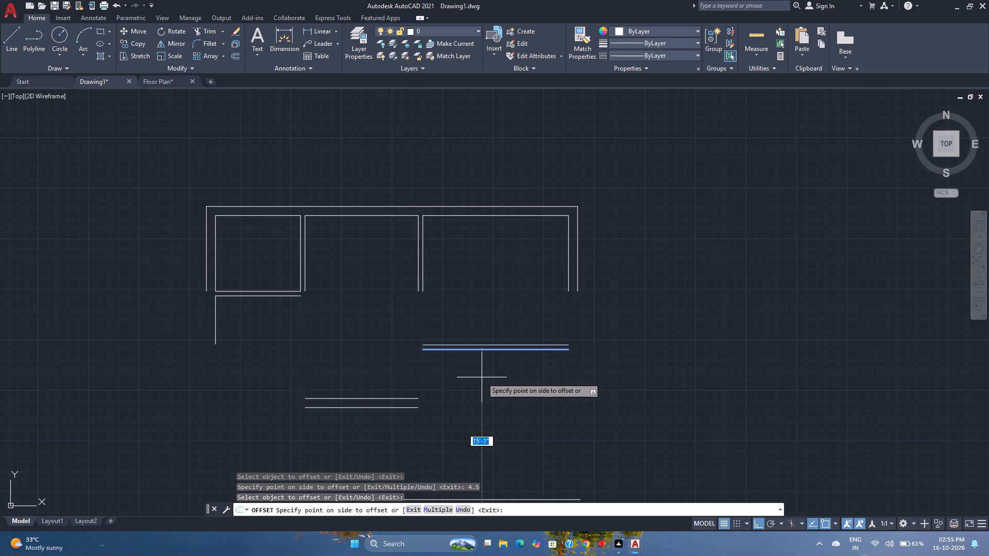
text(12')
key(Return)
Quick-measure the space between the right room's bottom wall and the newly offset line below it.
scroll(482, 377, down, 1)
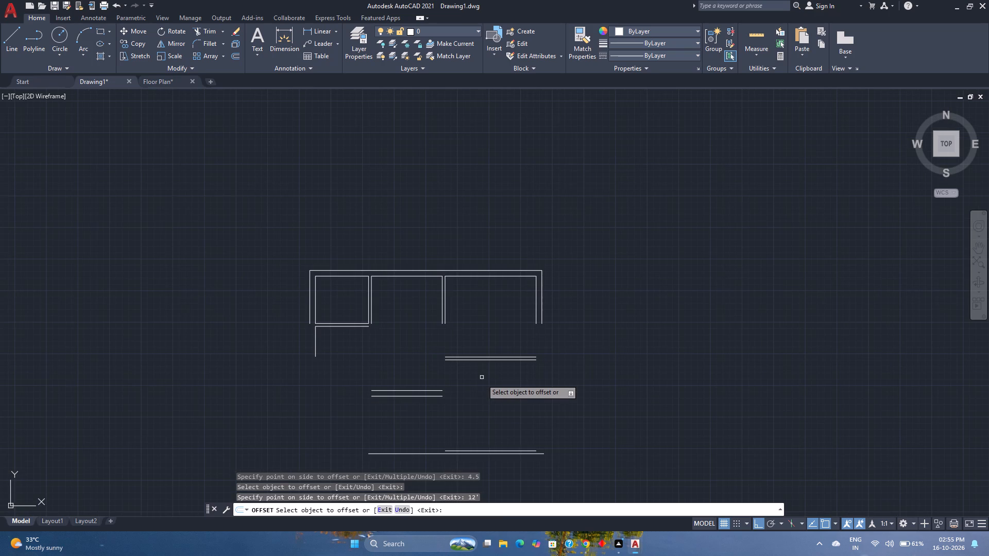
scroll(488, 462, up, 3)
scroll(505, 447, down, 2)
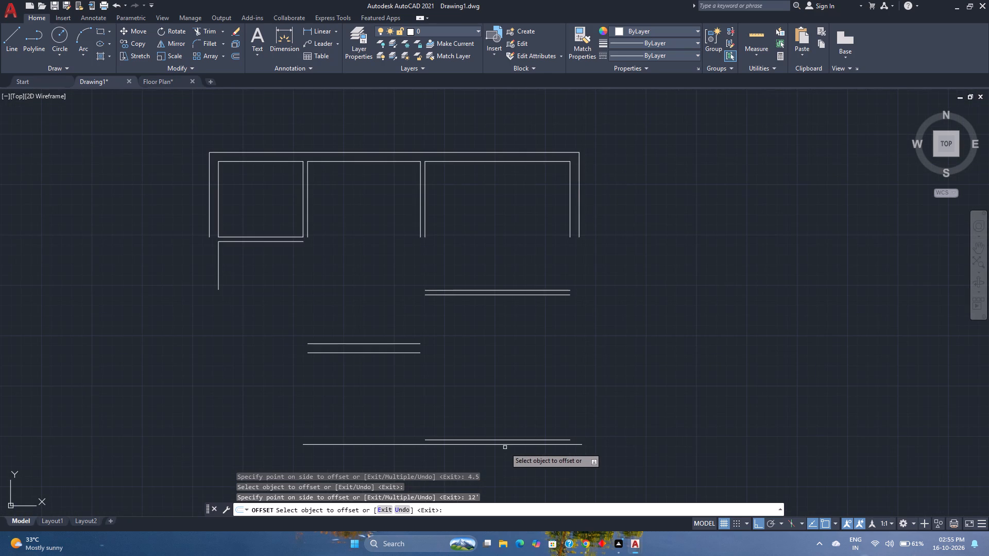
click(749, 36)
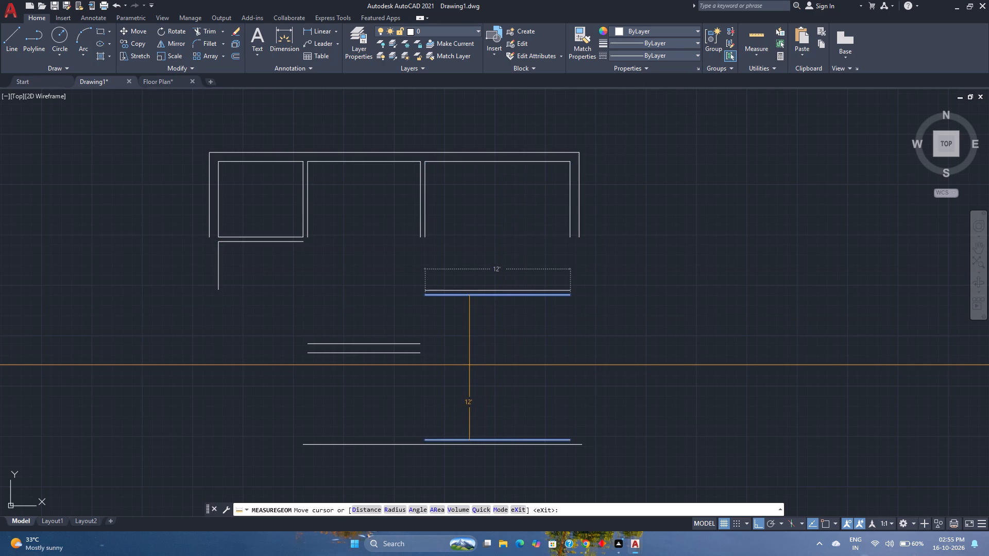
Offset the upper line of the middle room's bottom wall 4.5" downward.
key(Escape)
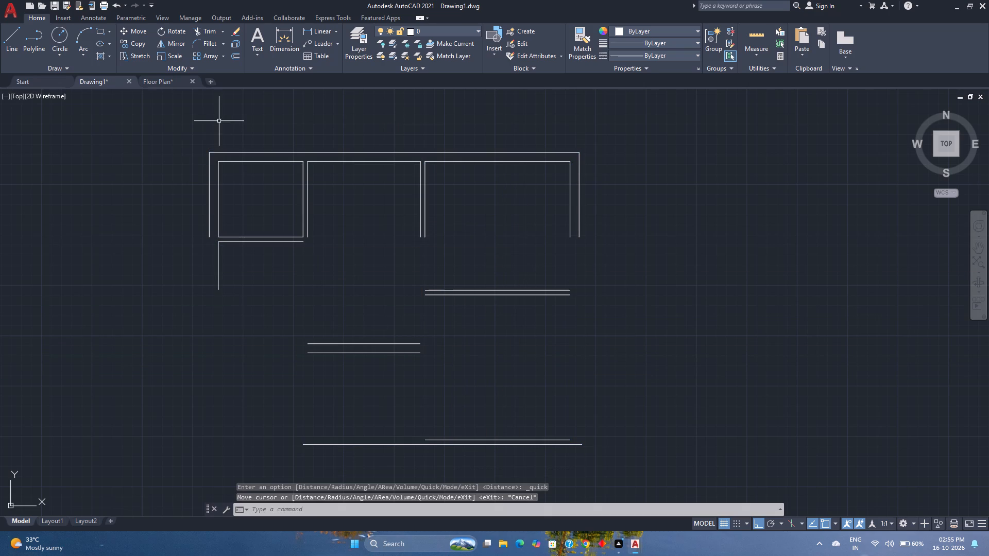
click(235, 56)
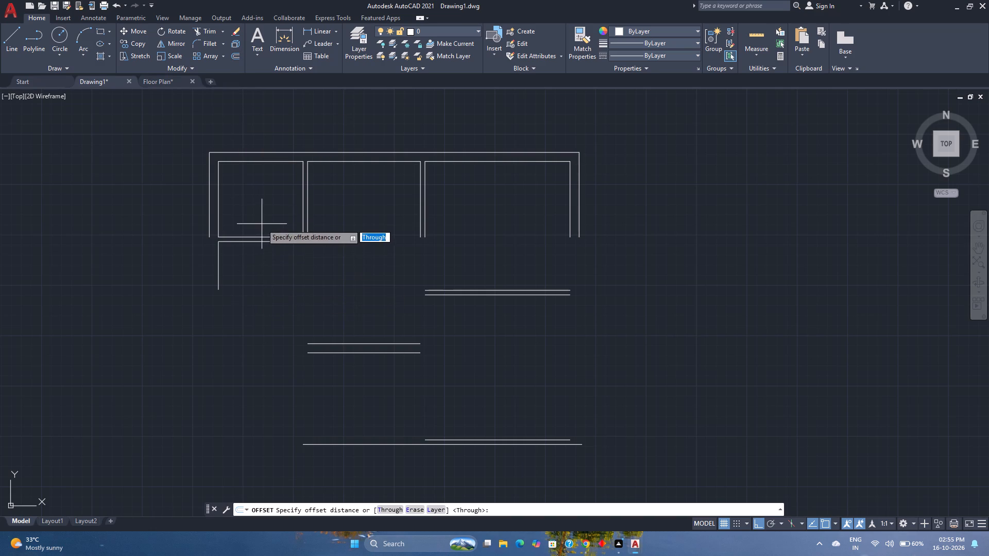
text(4.5)
key(Return)
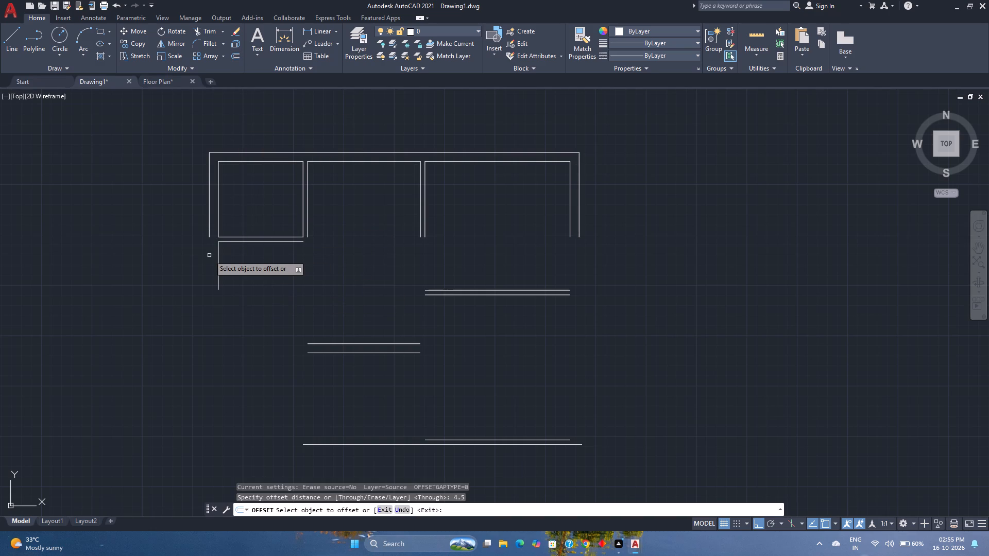
click(331, 343)
click(327, 363)
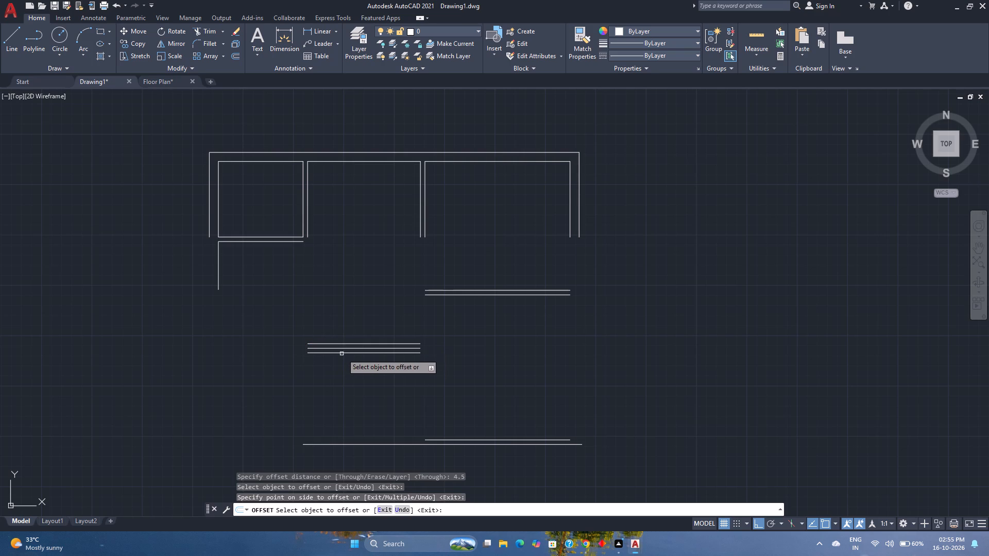
Offset the middle room's new 4.5" wall line 7'1" downward, and the resulting line 9" further down.
click(344, 347)
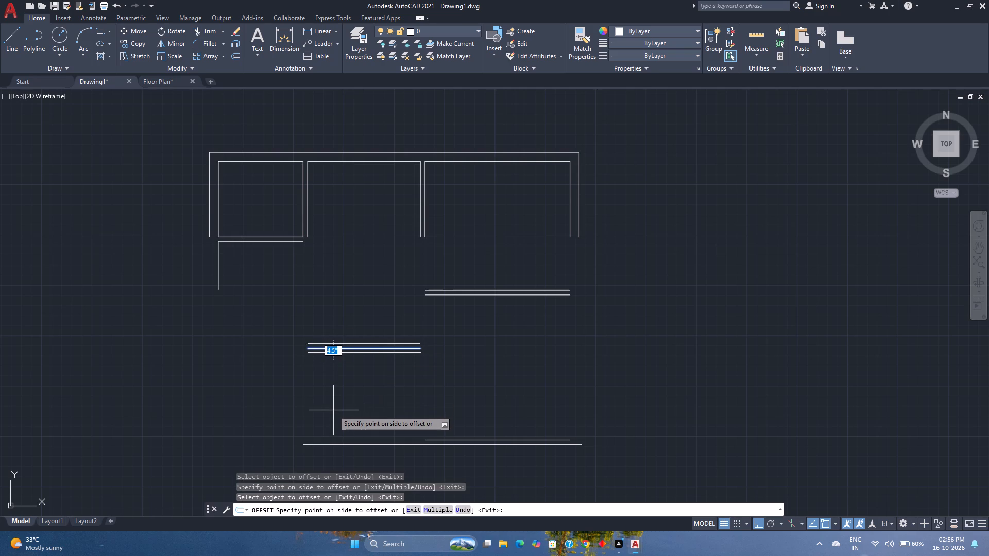
text(7'1")
key(Return)
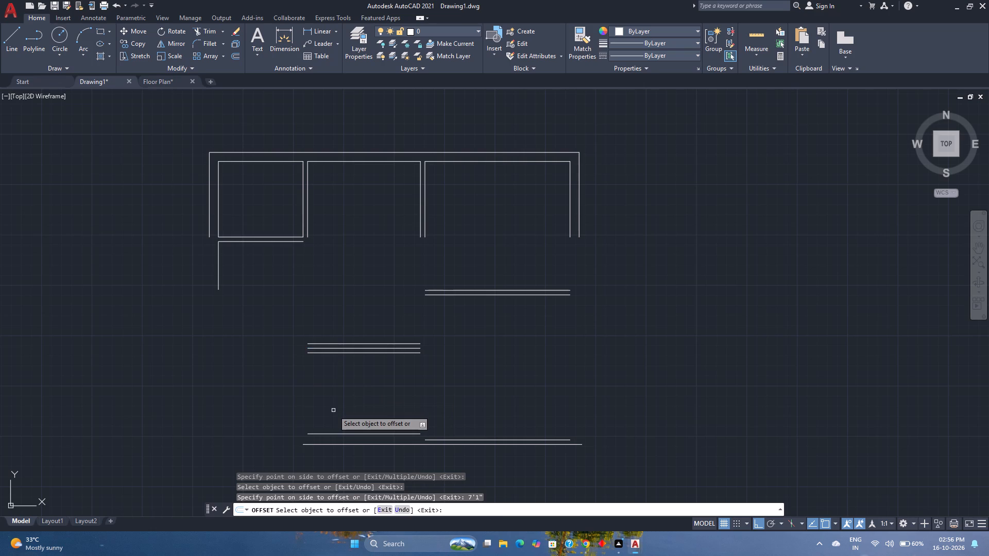
click(352, 433)
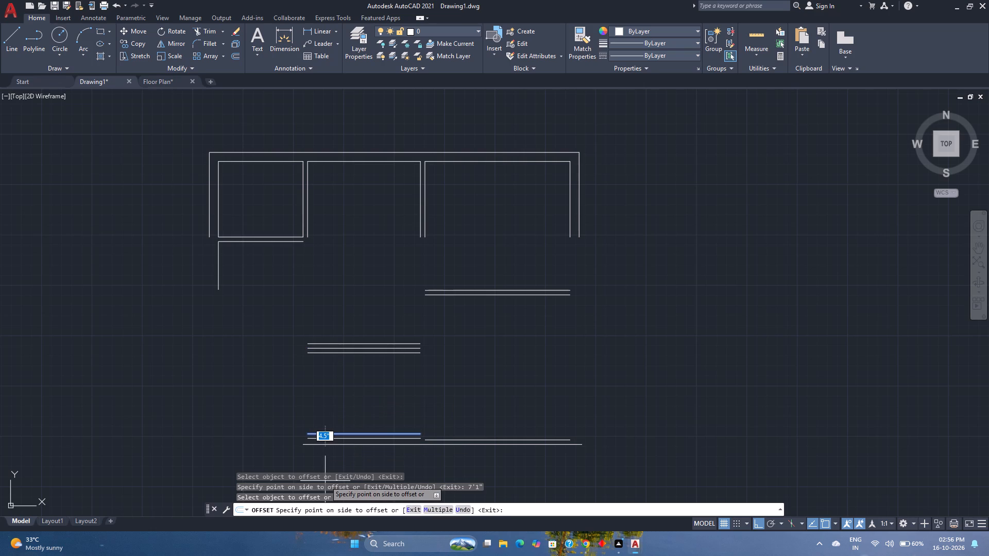
key(9)
key(Return)
key(Escape)
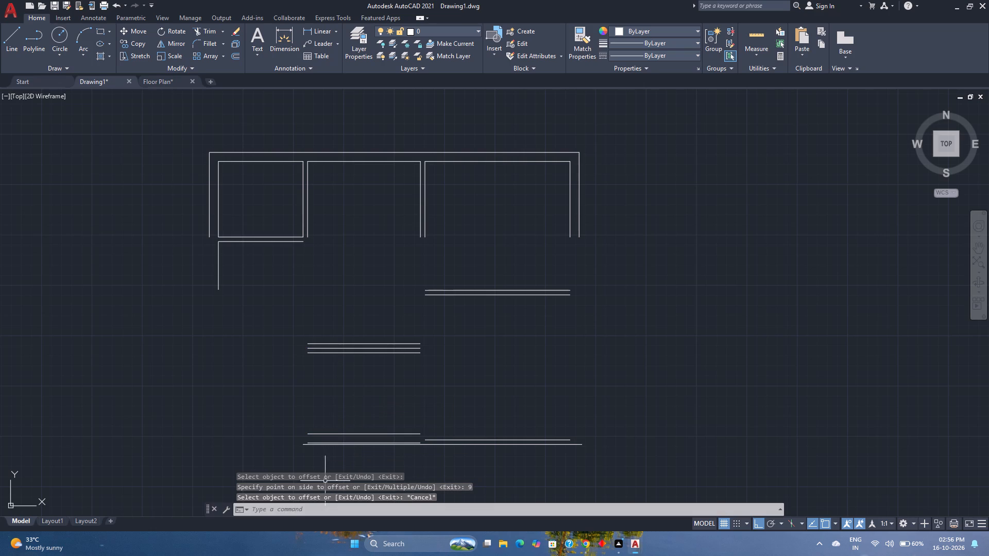
Erase the long line at the bottom of the plan and the lowest of the three lines at the middle room's bottom.
click(450, 444)
key(Delete)
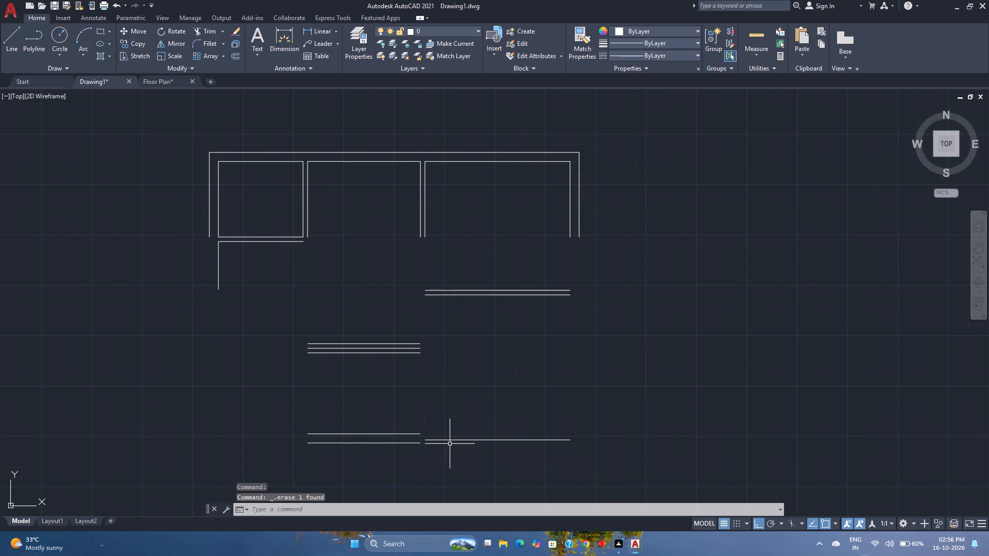
click(392, 353)
key(Delete)
Quick-measure the space between the right room's bottom wall and the line below it.
click(745, 34)
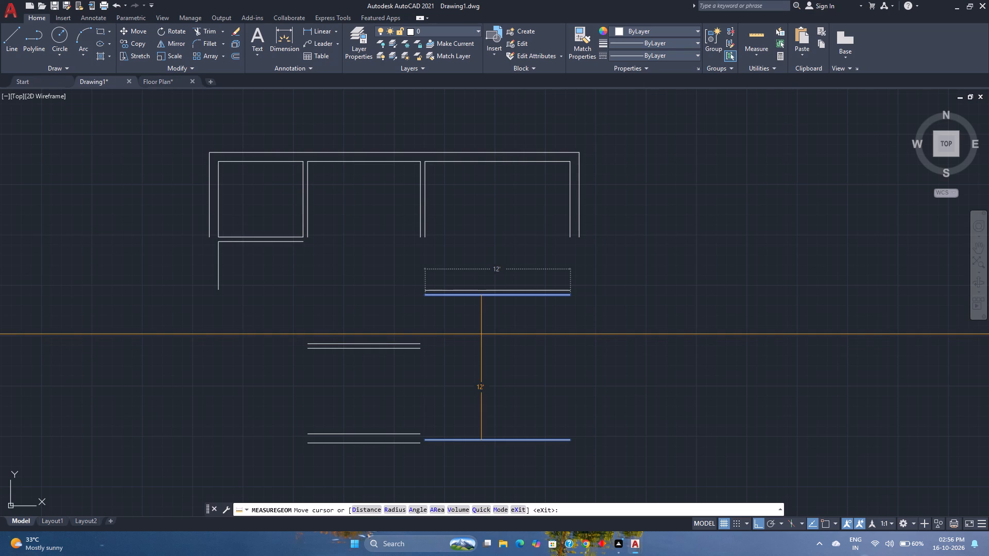
key(Escape)
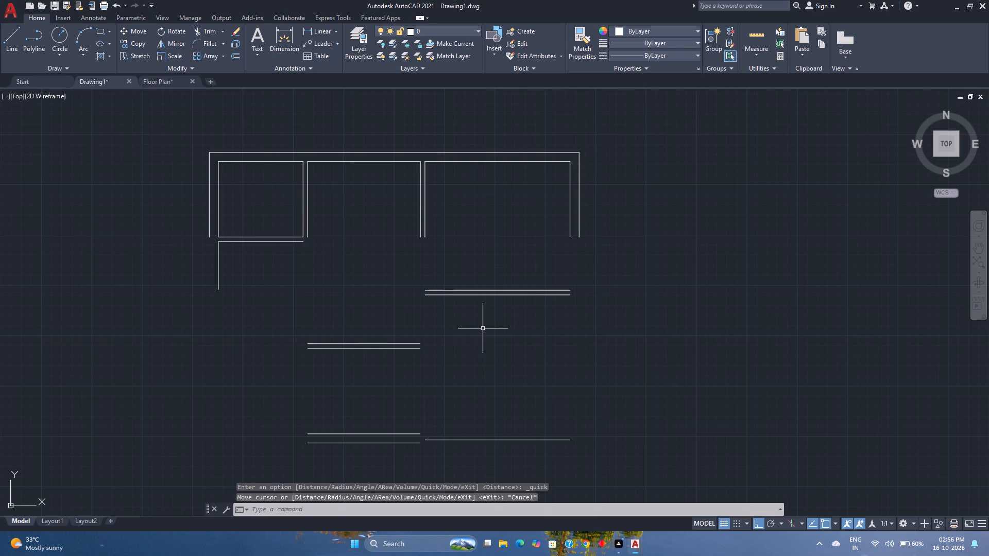
Erase the single line 12' below the right room's bottom wall.
click(554, 456)
click(531, 420)
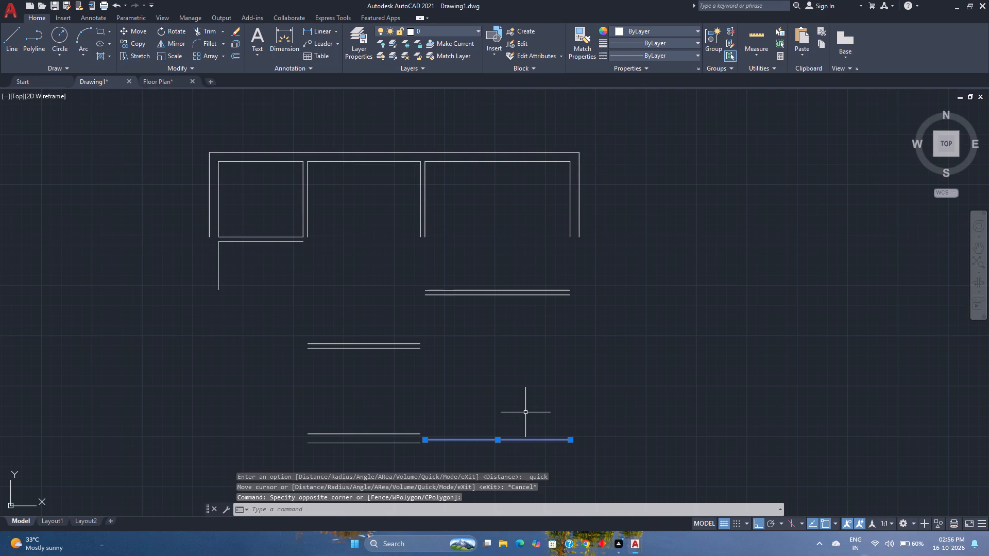
key(Delete)
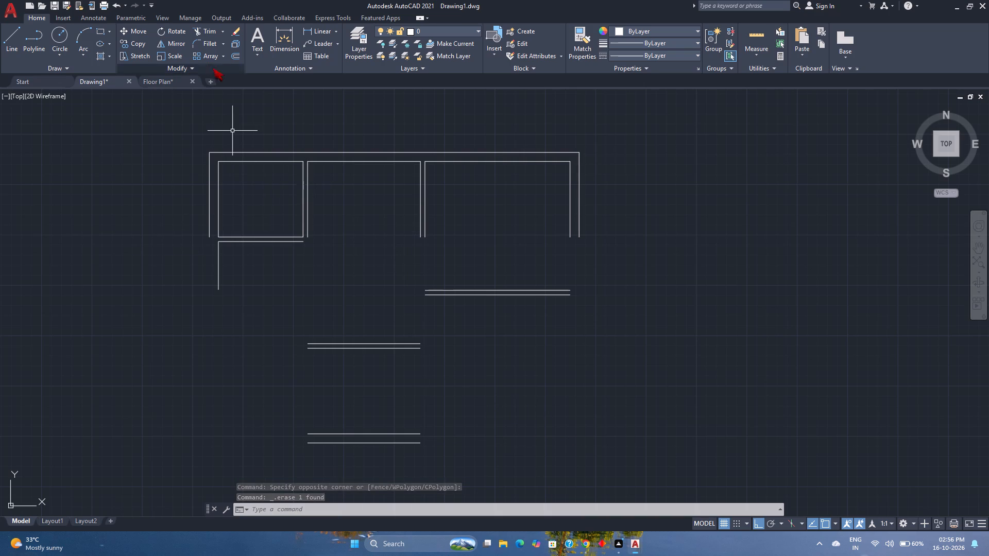
Fillet the middle room's two inner side lines to its upper bottom line in Multiple mode, closing both lower corners.
click(200, 40)
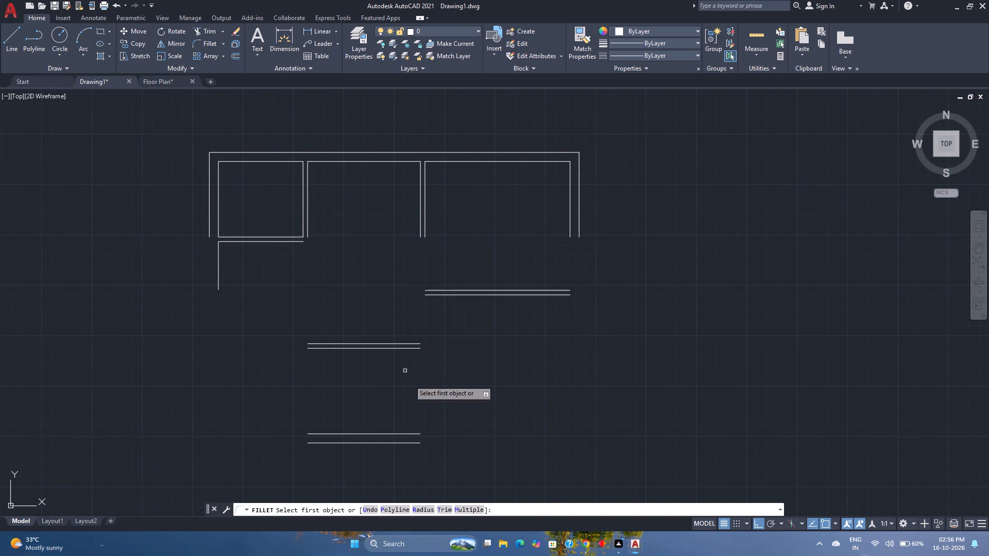
click(470, 509)
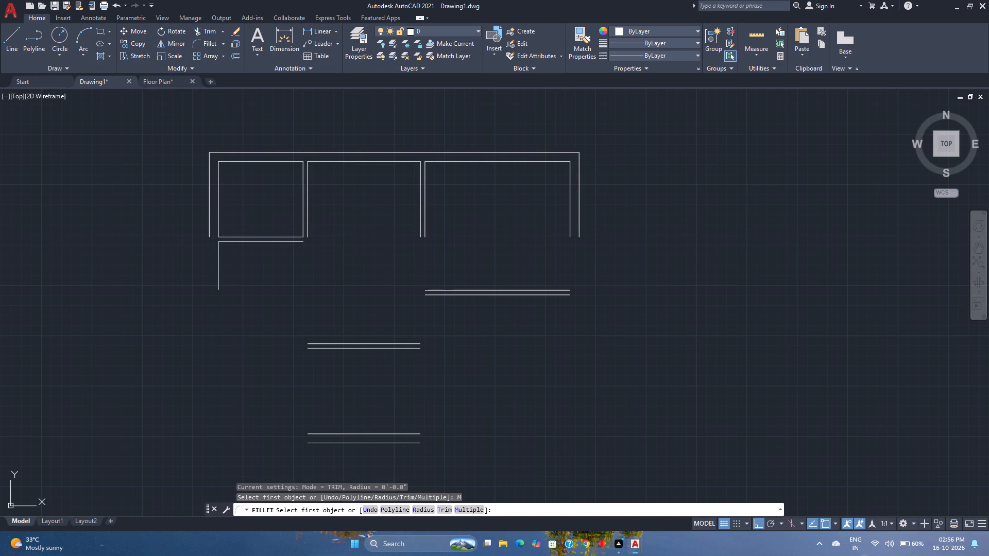
click(307, 227)
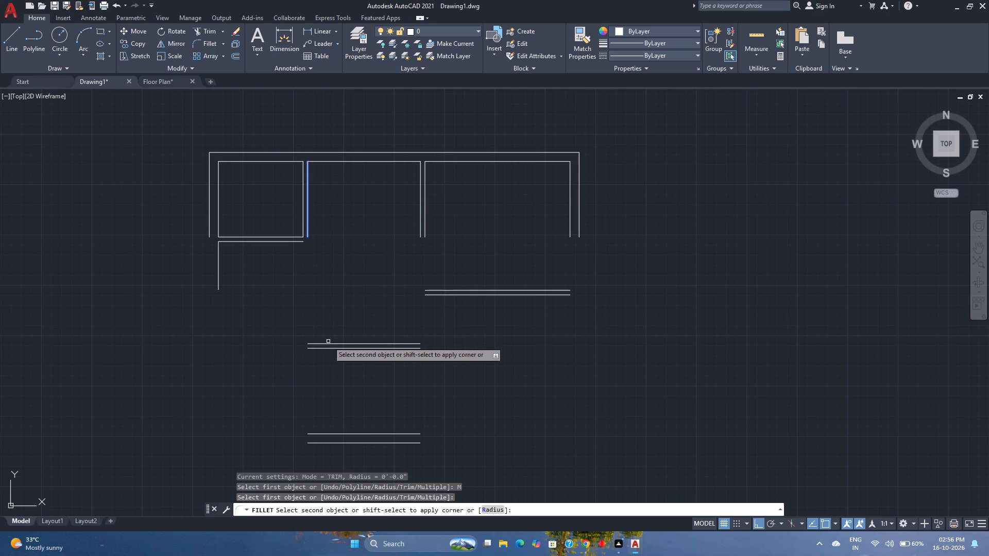
click(328, 343)
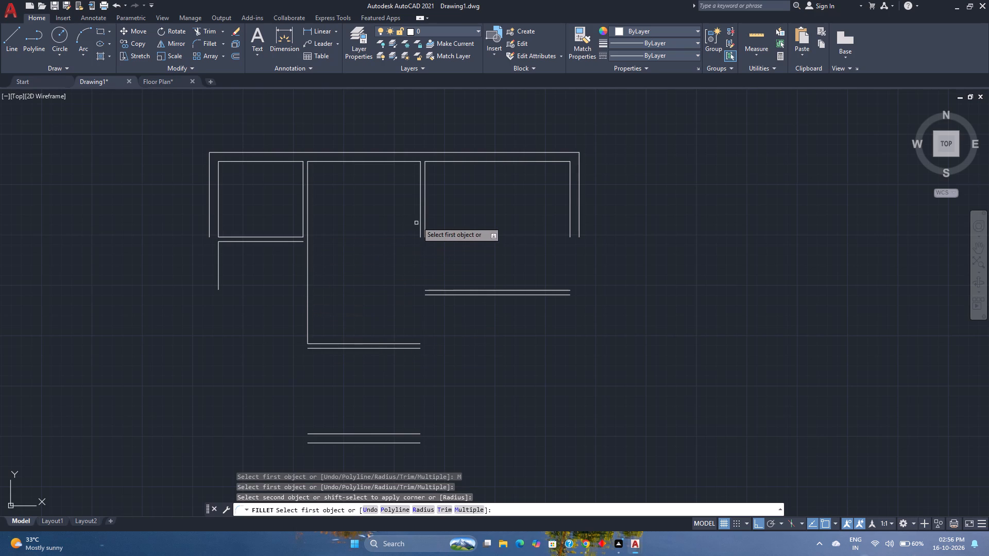
click(420, 217)
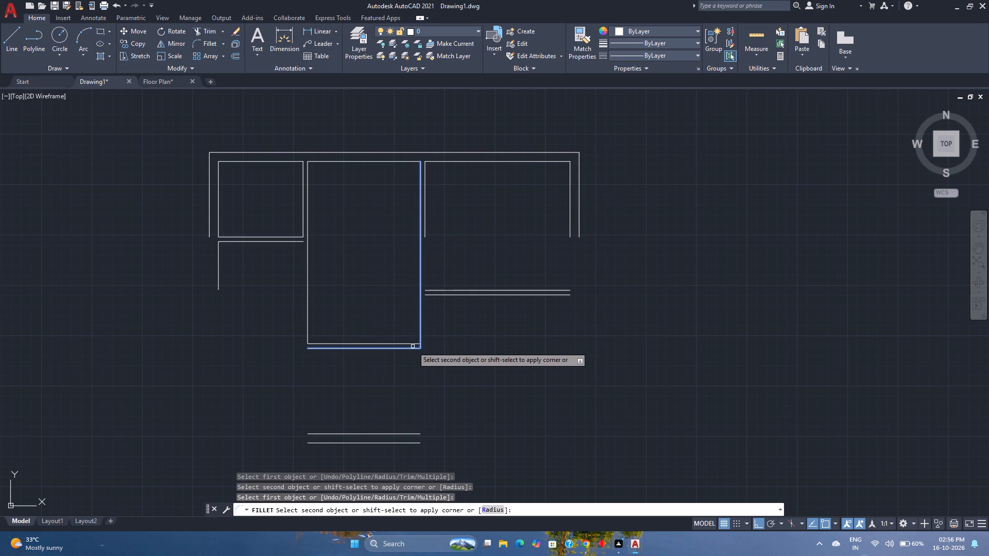
click(411, 344)
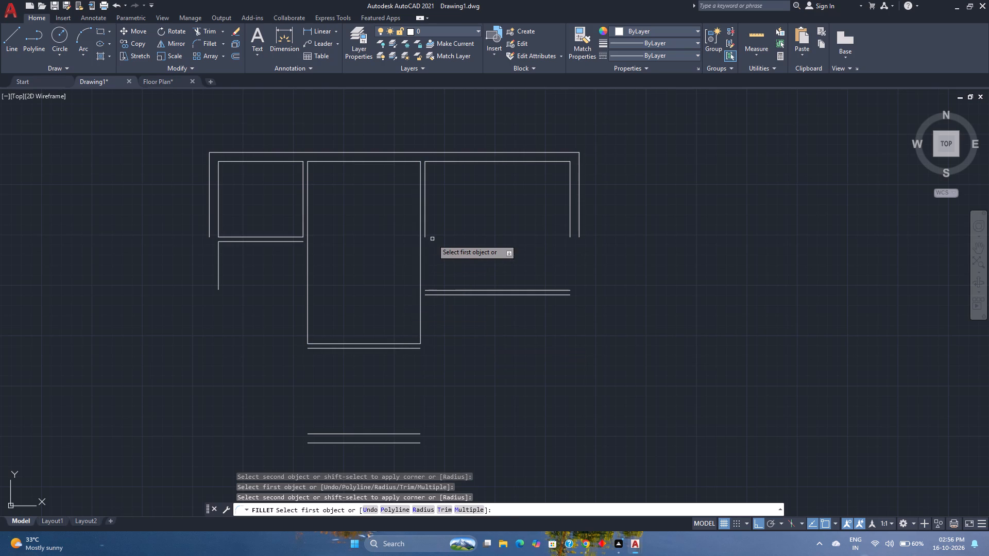
Fillet the right room's two inner side lines to its upper bottom line, closing both lower corners.
click(425, 234)
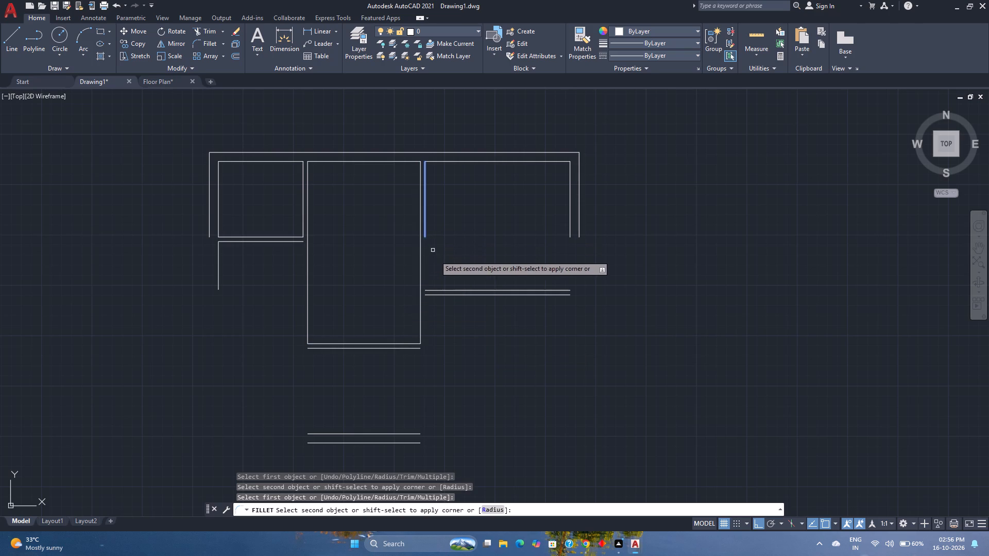
click(438, 290)
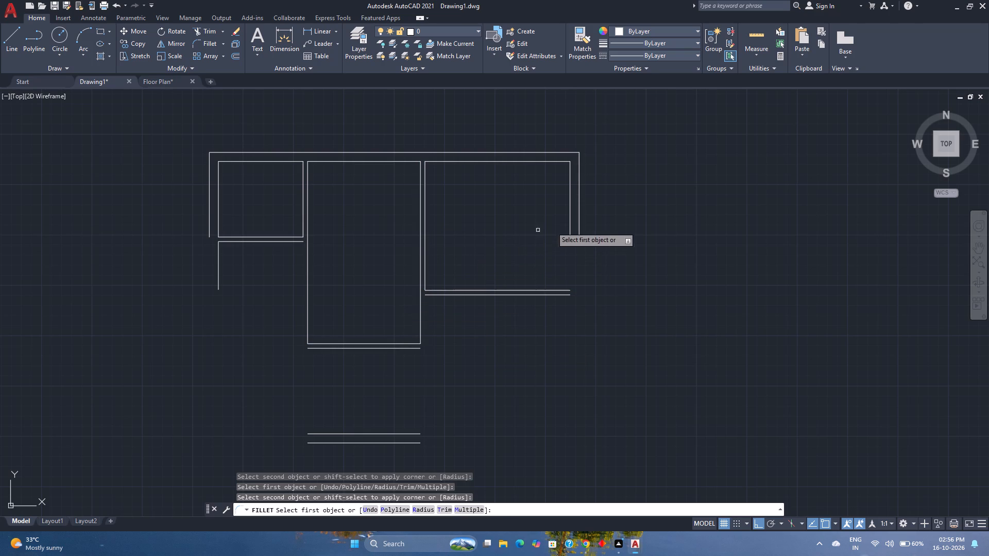
click(570, 213)
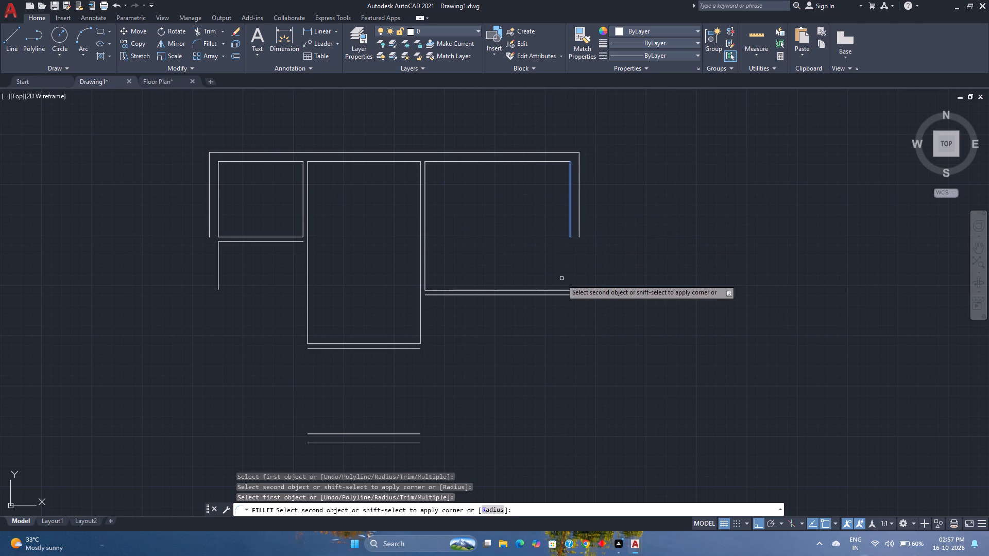
click(561, 290)
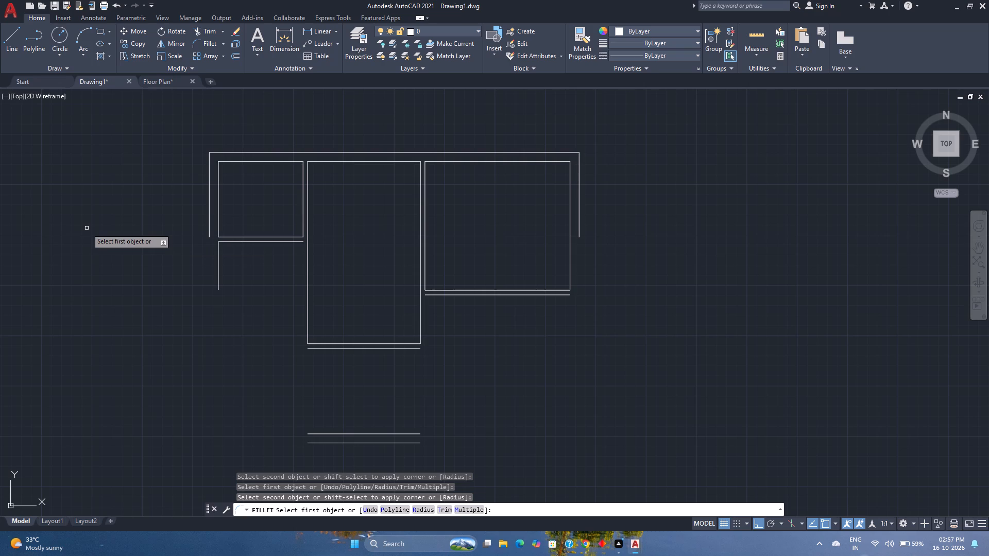
Offset the lower line of the left room's bottom wall 4' downward.
click(233, 57)
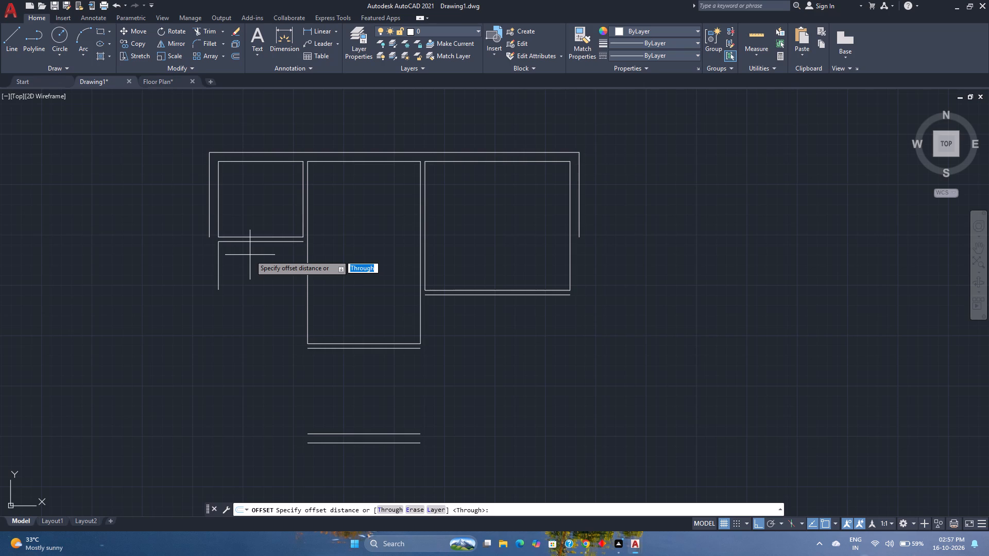
text(4')
key(Return)
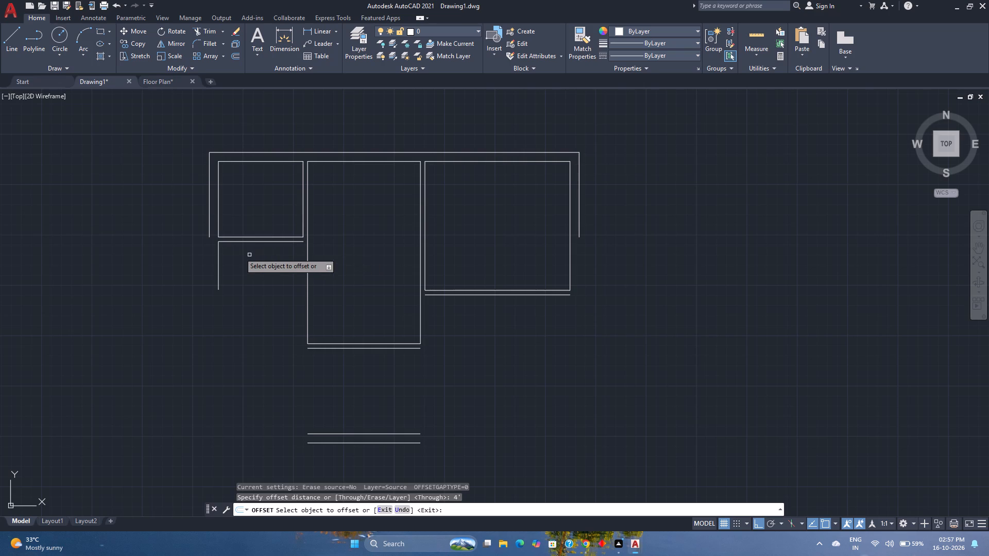
click(260, 241)
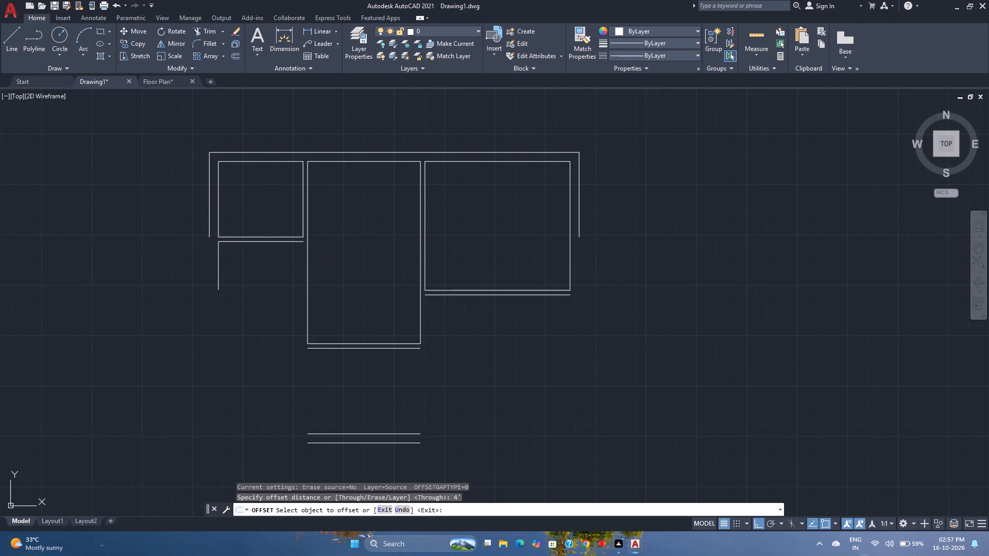
click(238, 292)
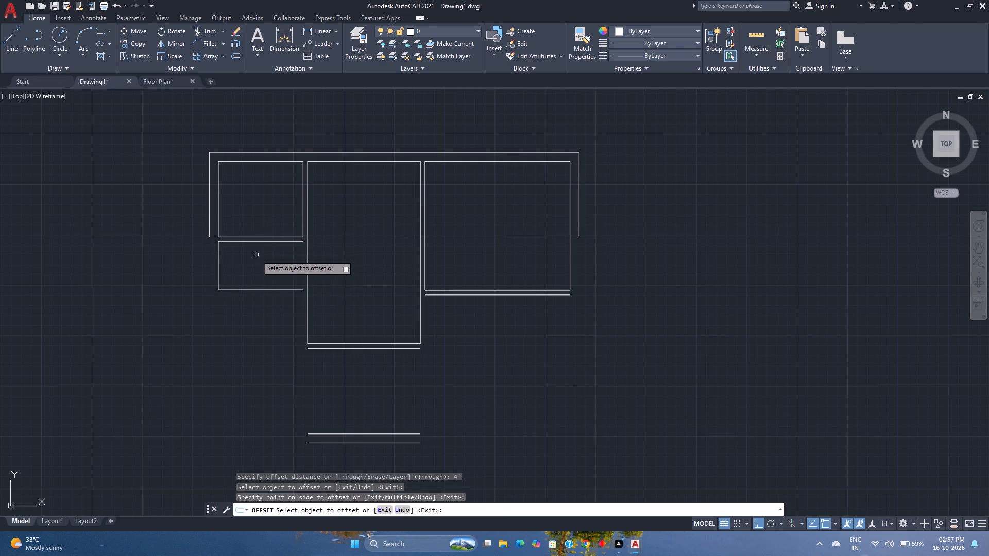
Draw a vertical line closing the open side of the small room below the left room.
click(5, 48)
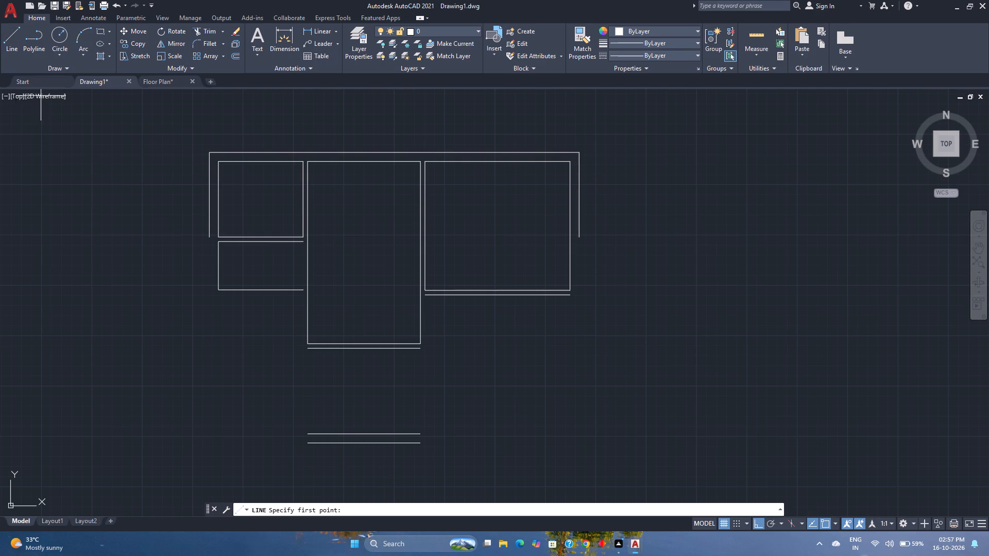
click(303, 244)
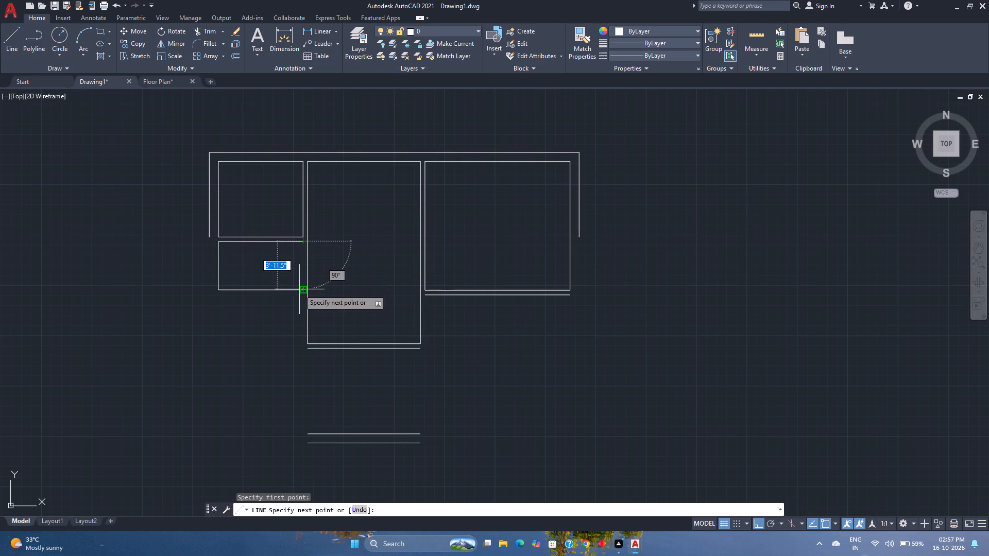
click(299, 289)
key(Escape)
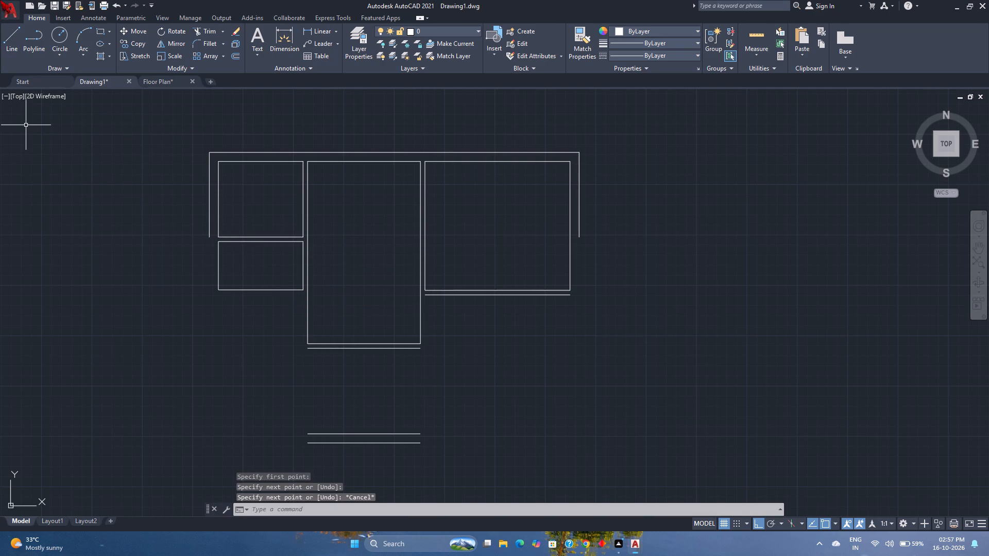
Offset the small lower-left room's bottom line 4.5" downward.
click(238, 56)
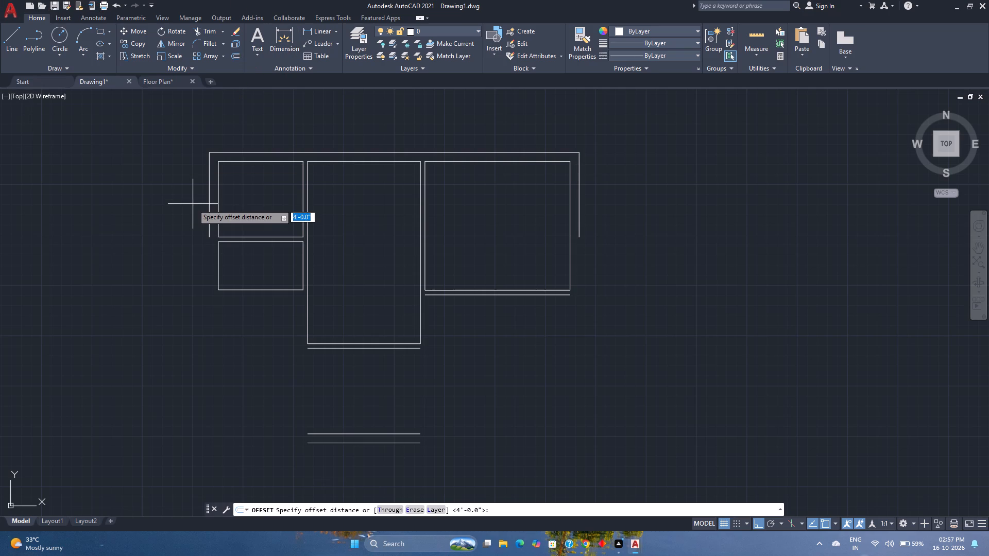
key(Return)
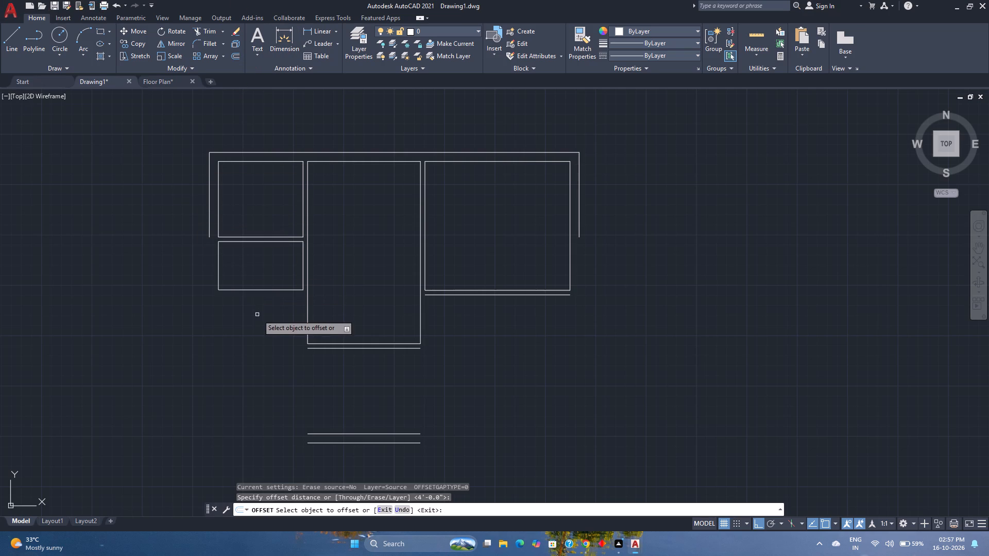
click(278, 289)
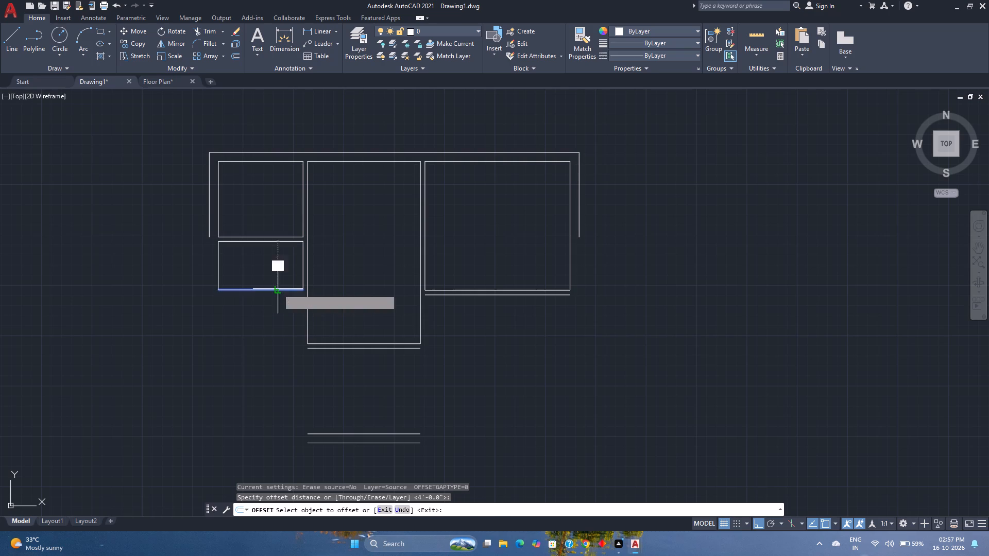
text(4.5)
key(Return)
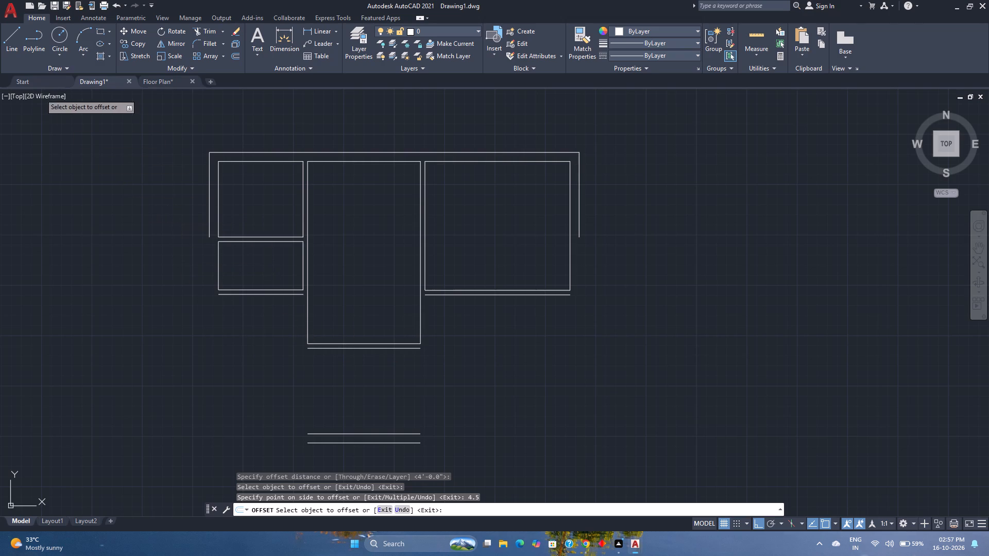
Draw a vertical line for the lower middle room's left side, joining the left ends of its top and bottom lines.
click(13, 45)
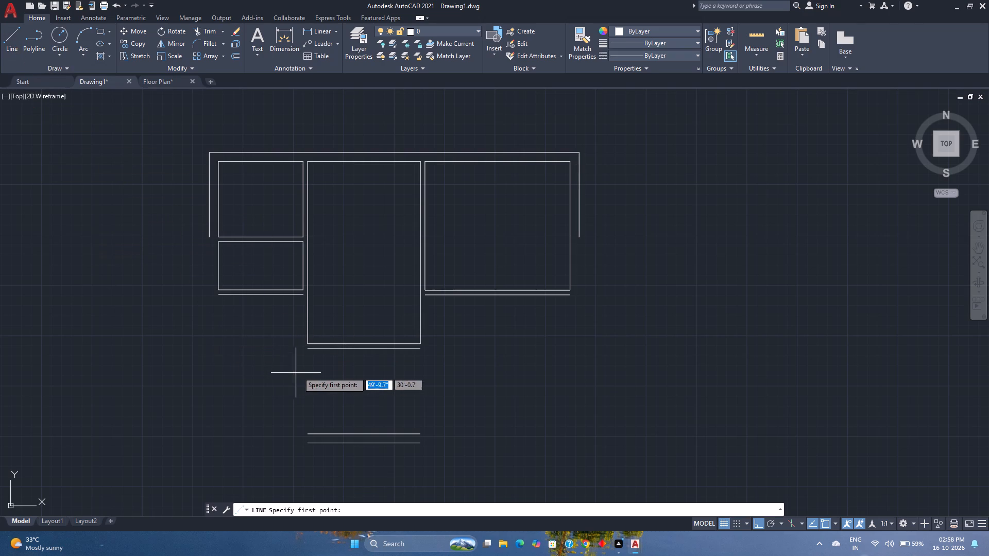
click(307, 350)
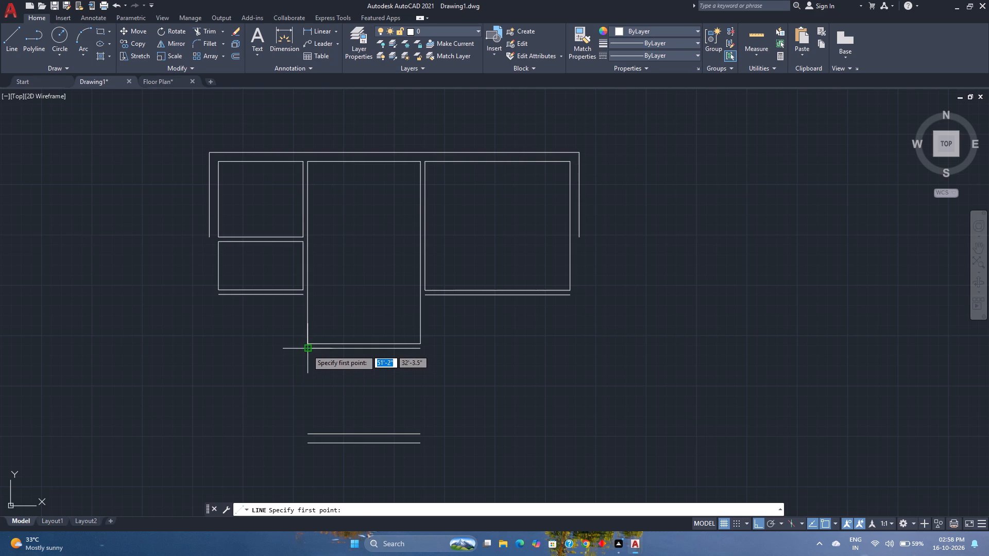
click(306, 430)
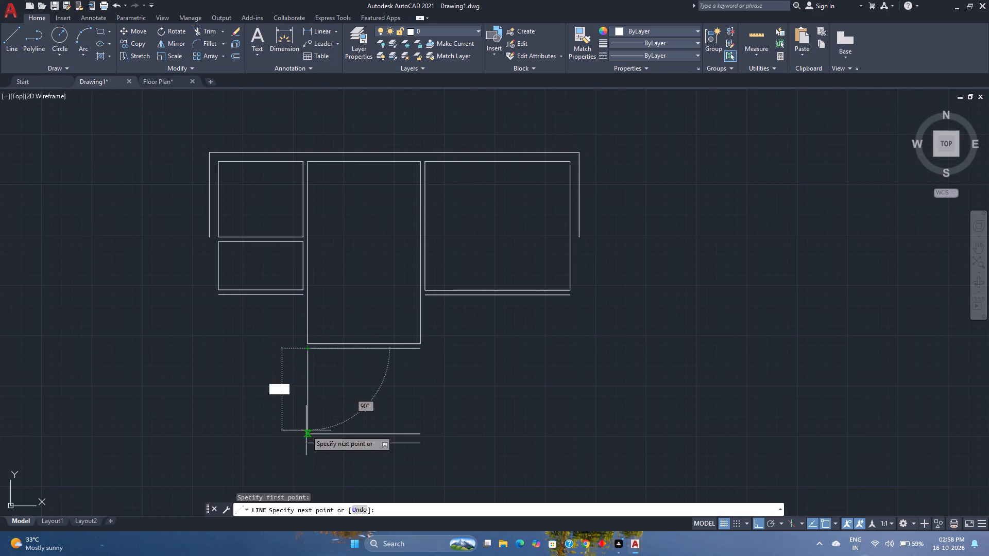
key(Escape)
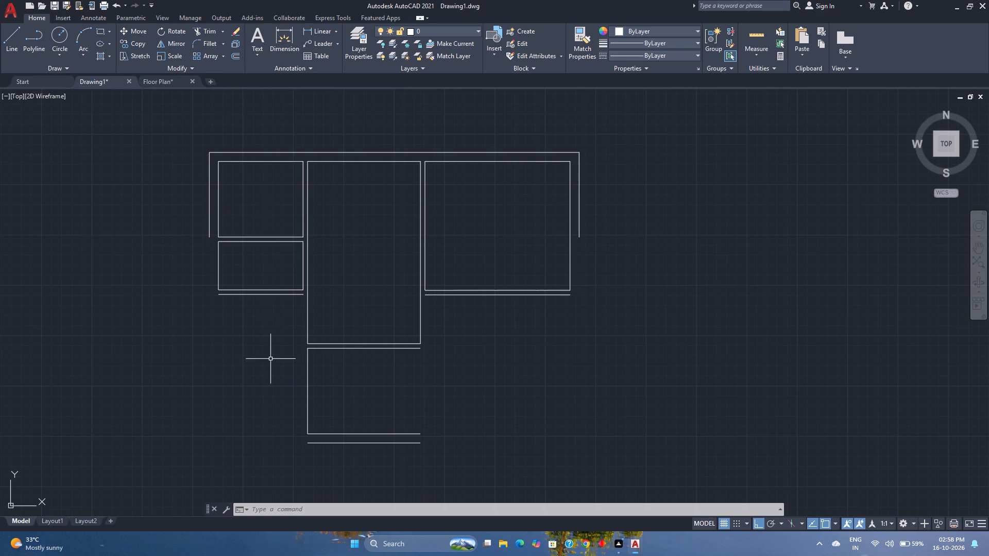
Offset the lower middle room's left line 4.5" outward to the left.
click(234, 53)
key(Return)
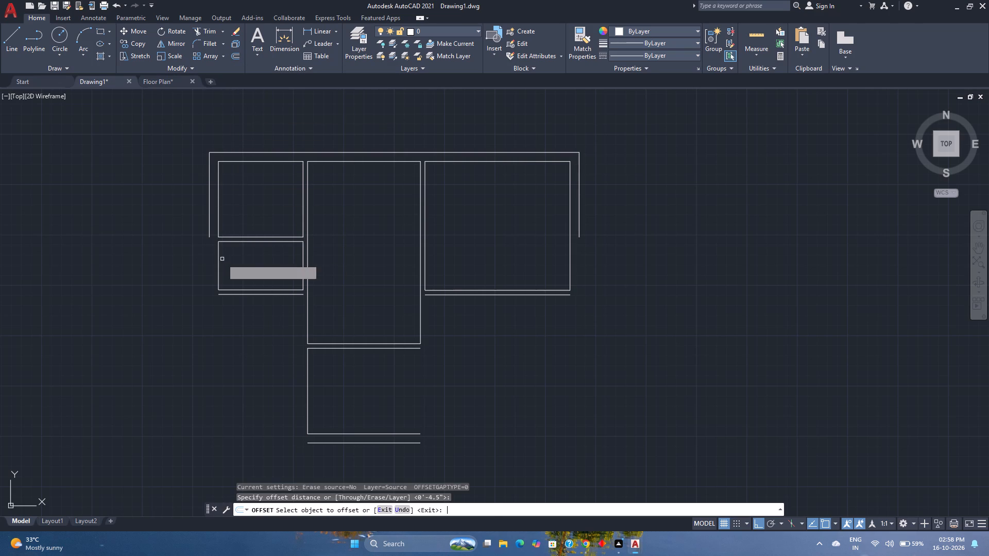
click(308, 388)
click(267, 391)
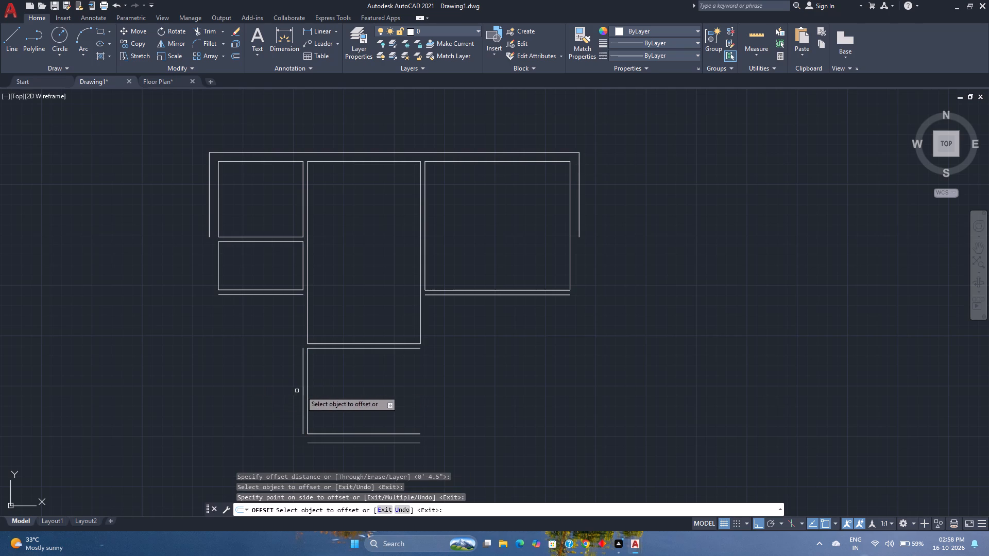
Offset the lower middle room's left line 9'4" to the right to form its right side.
click(307, 388)
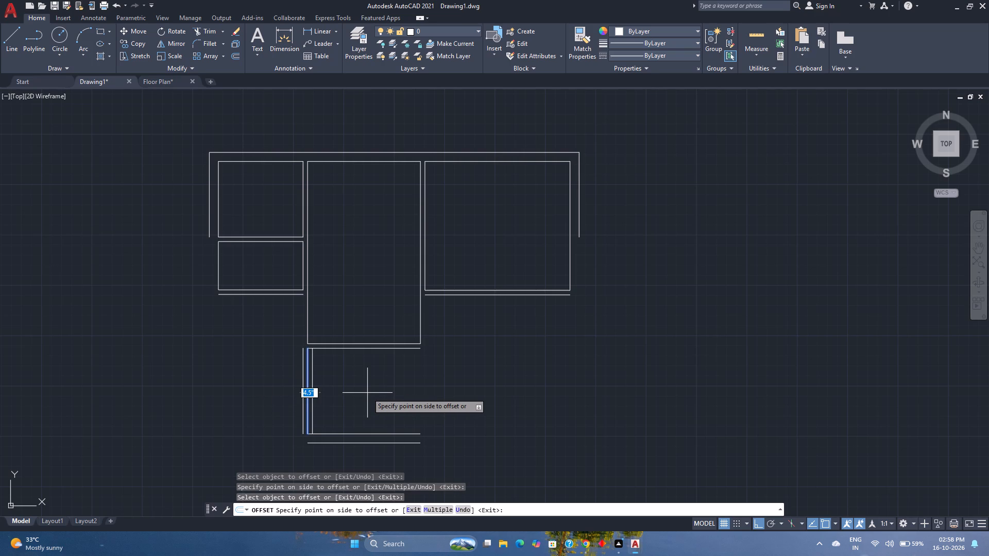
text(9'4")
key(Return)
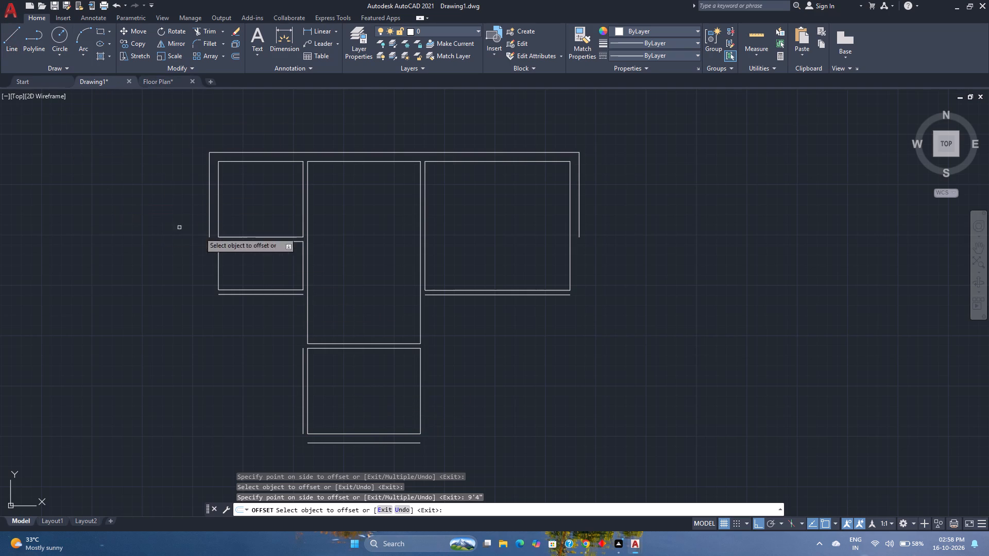
Fillet the lower middle room's outer left line to the small left room's lower wall line and to the bottom outer line.
click(201, 42)
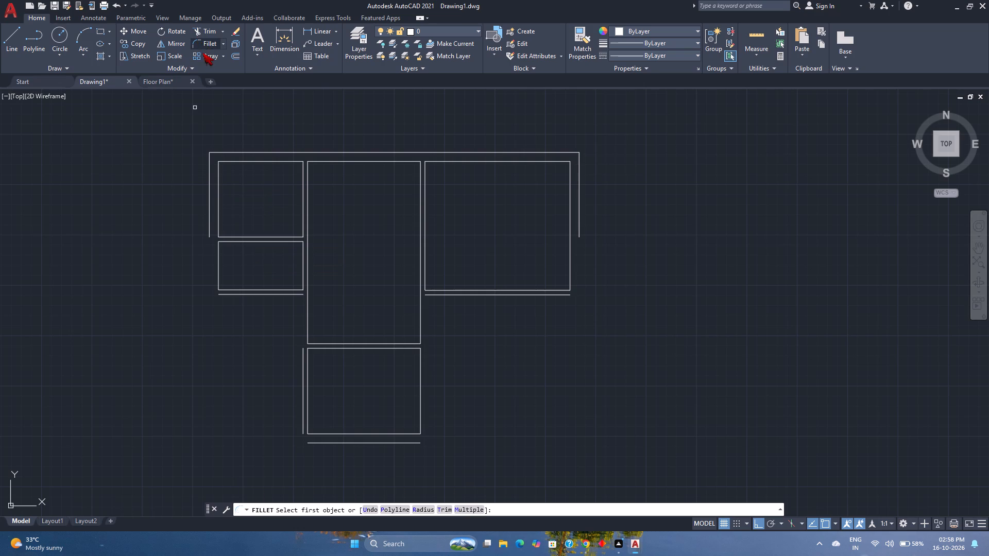
click(277, 293)
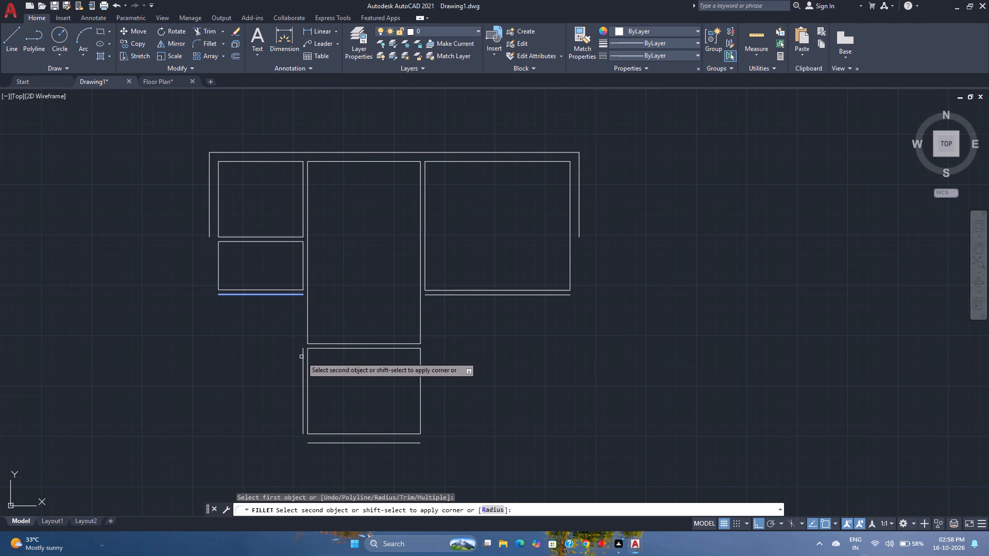
click(302, 357)
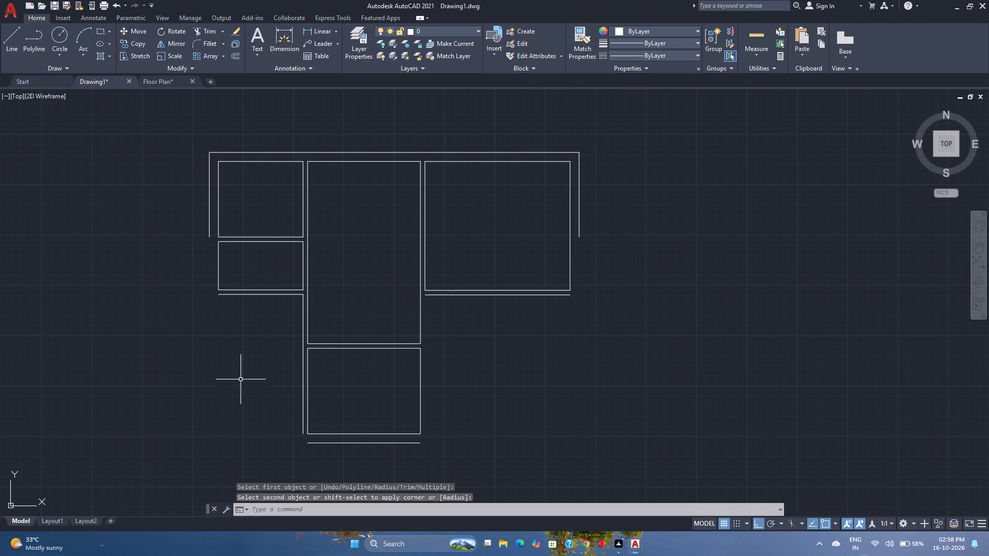
key(space)
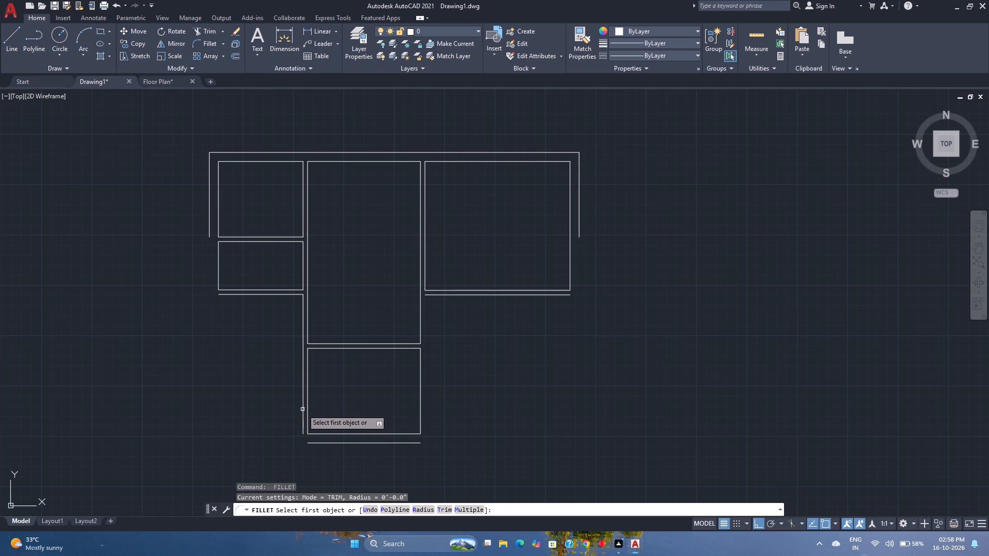
click(303, 406)
click(325, 443)
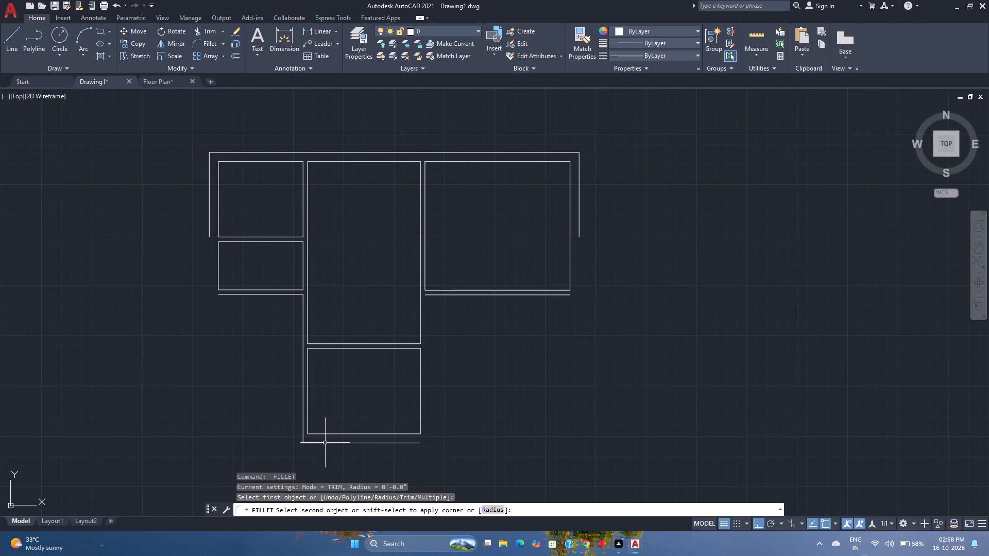
Fillet the bottom outer line to the right outer wall line, closing the plan's lower right corner.
key(space)
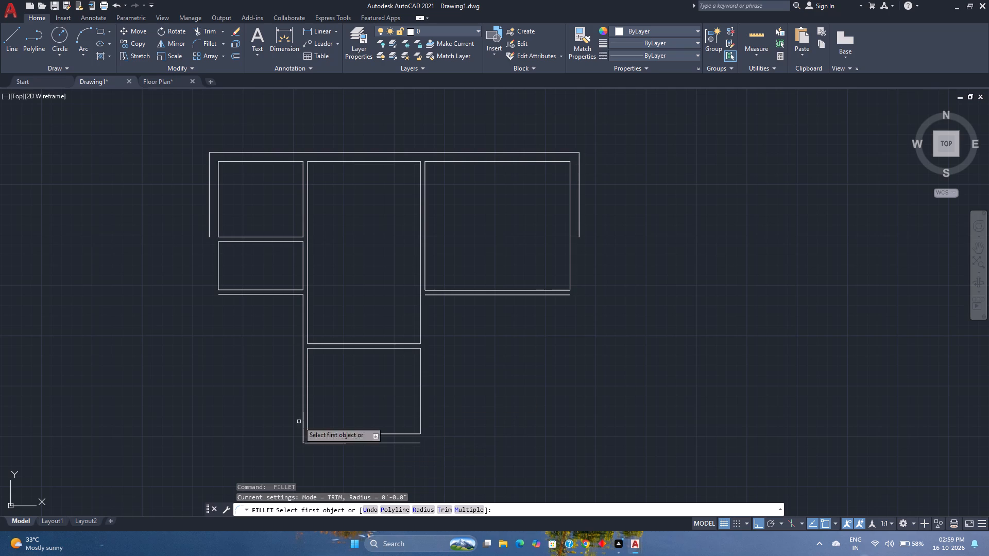
click(208, 39)
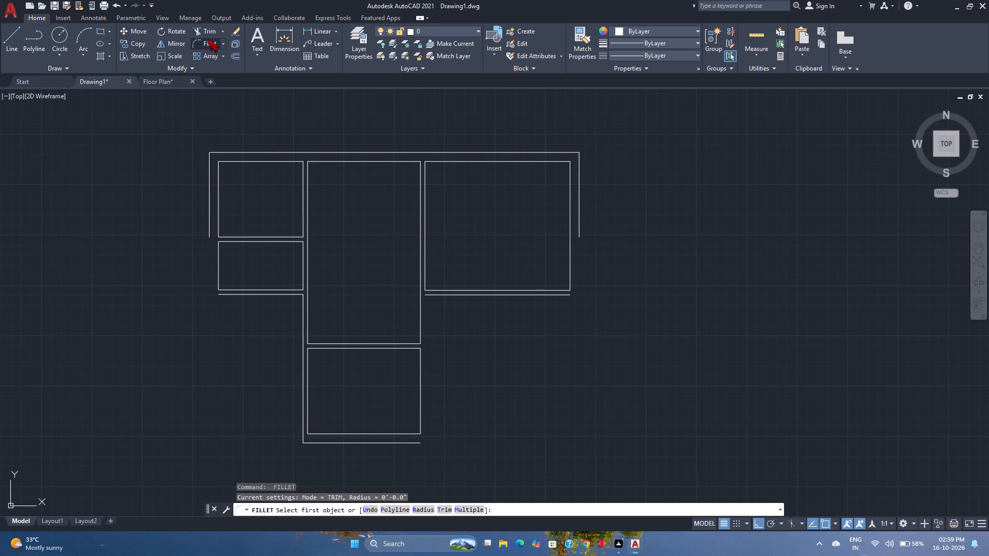
click(387, 444)
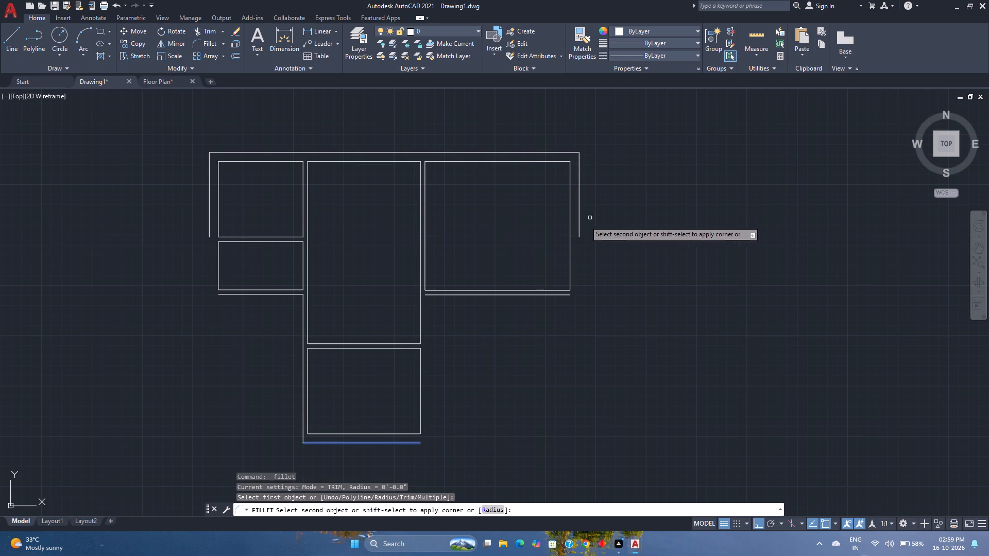
click(578, 227)
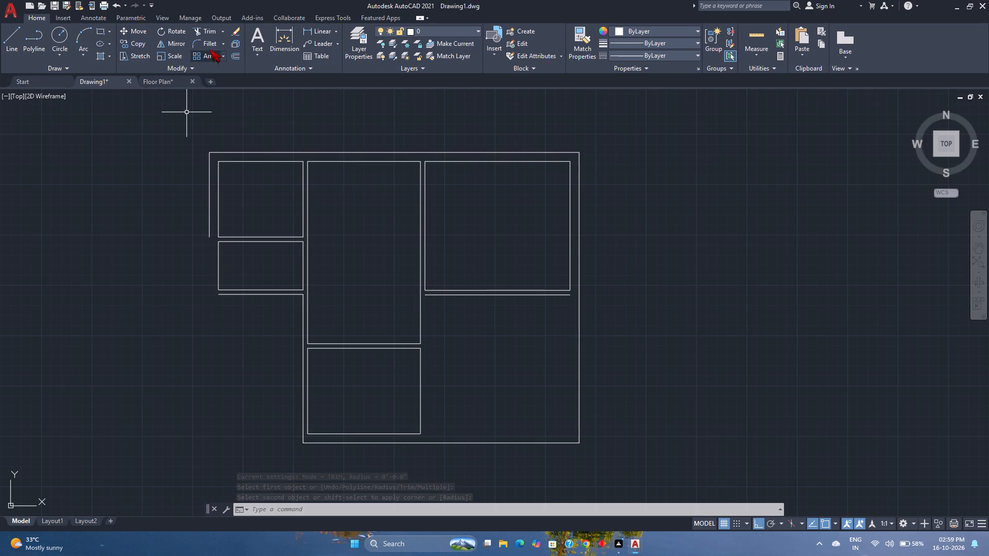
Offset the bottom outer wall line 9" upward to form the inner bottom line.
click(236, 57)
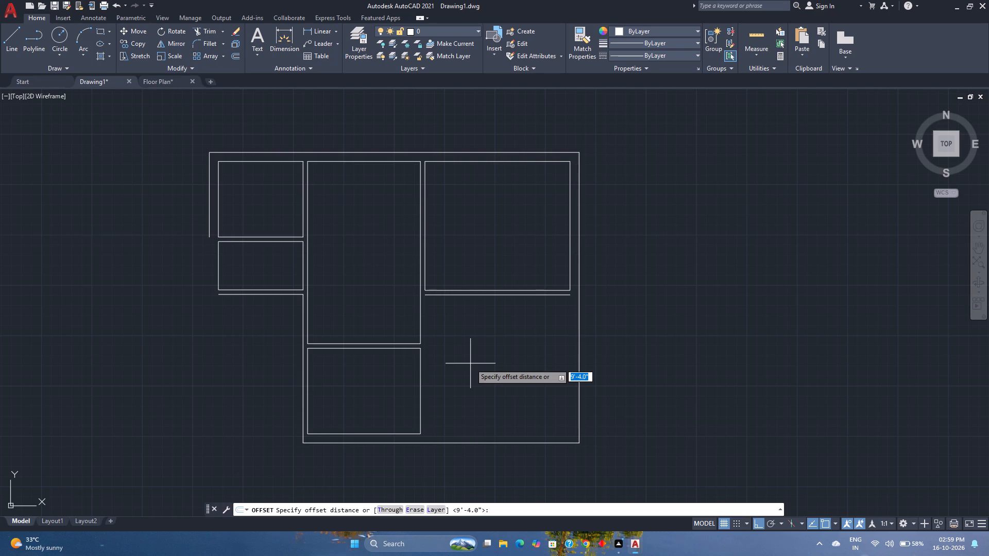
key(9)
key(Return)
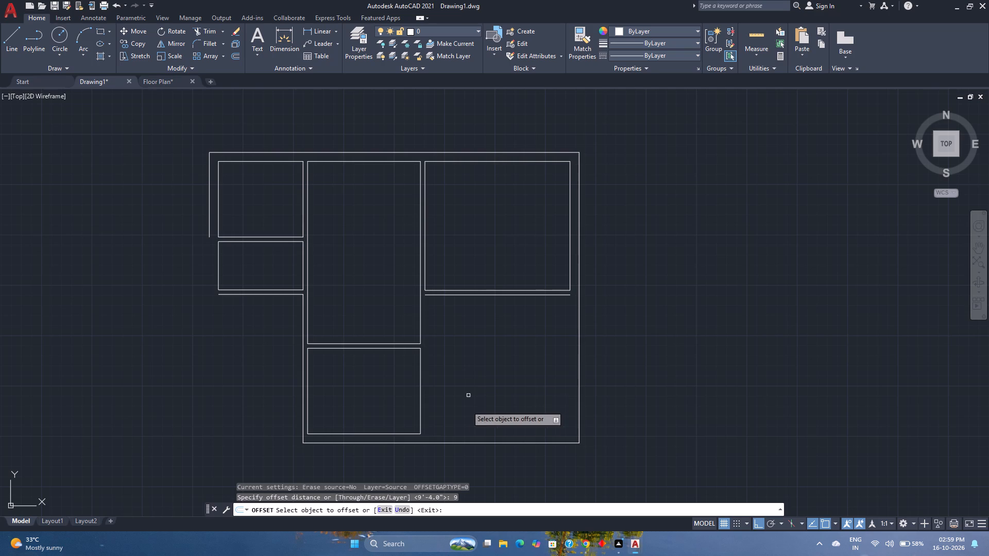
click(464, 443)
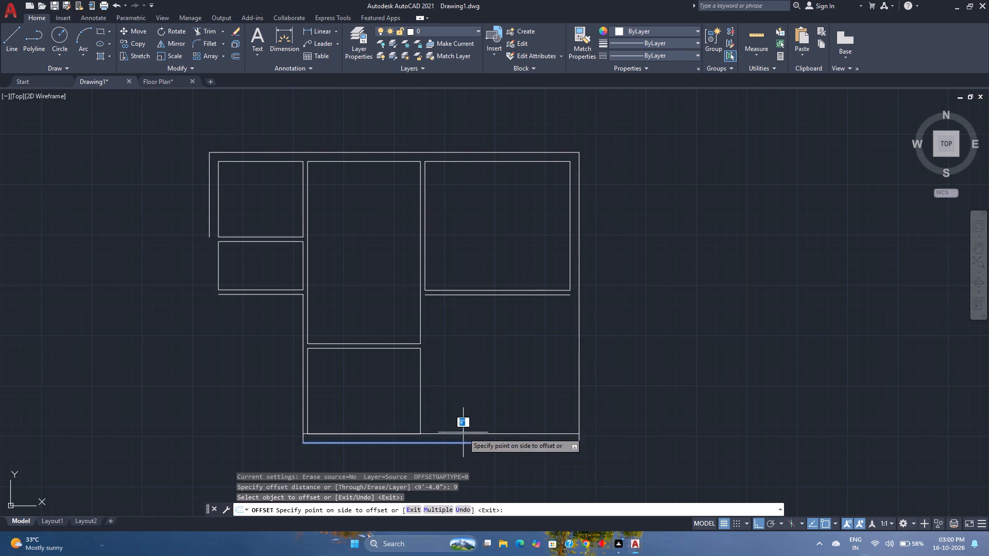
click(462, 421)
Draw a vertical line 11'-6" long from the left end of the right room's lower wall line to the inner bottom line.
click(15, 44)
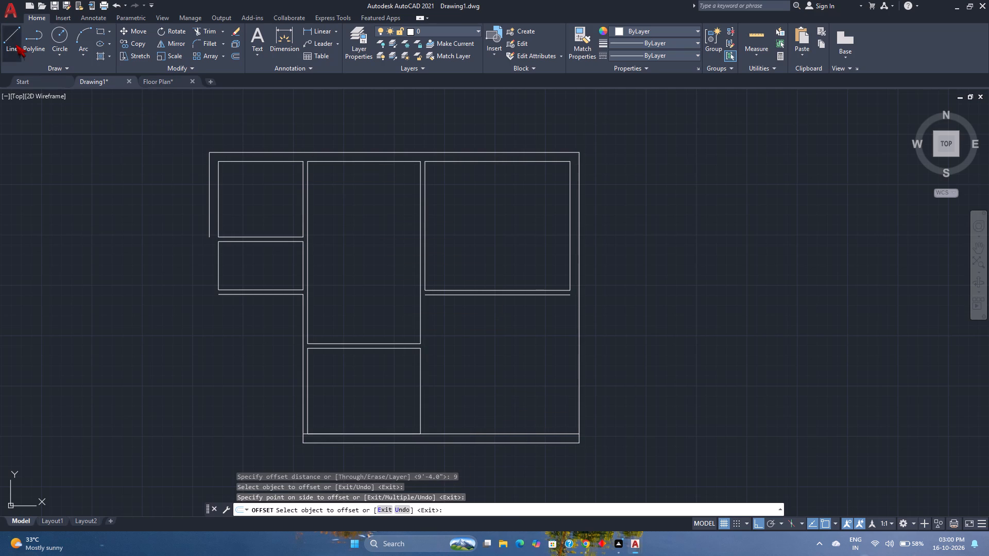
click(426, 293)
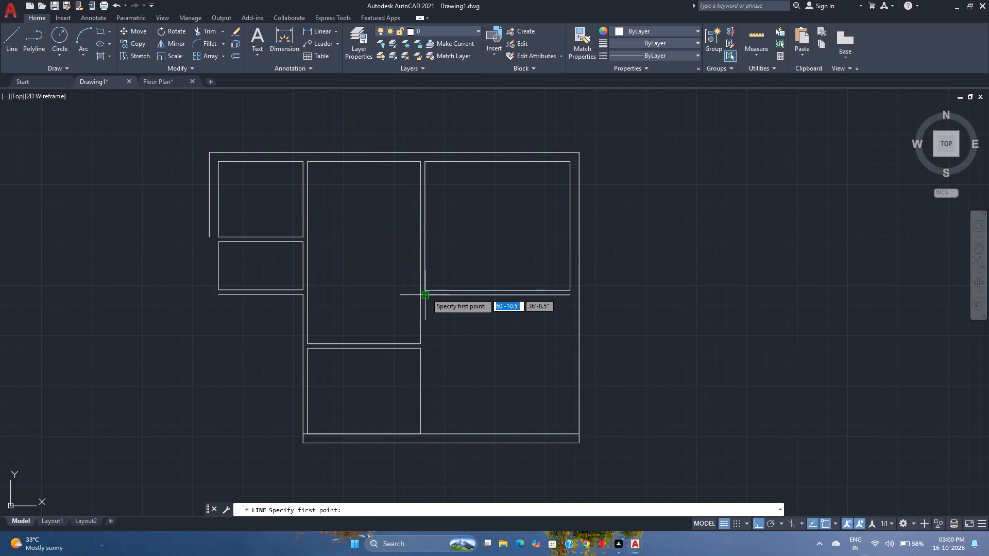
click(423, 431)
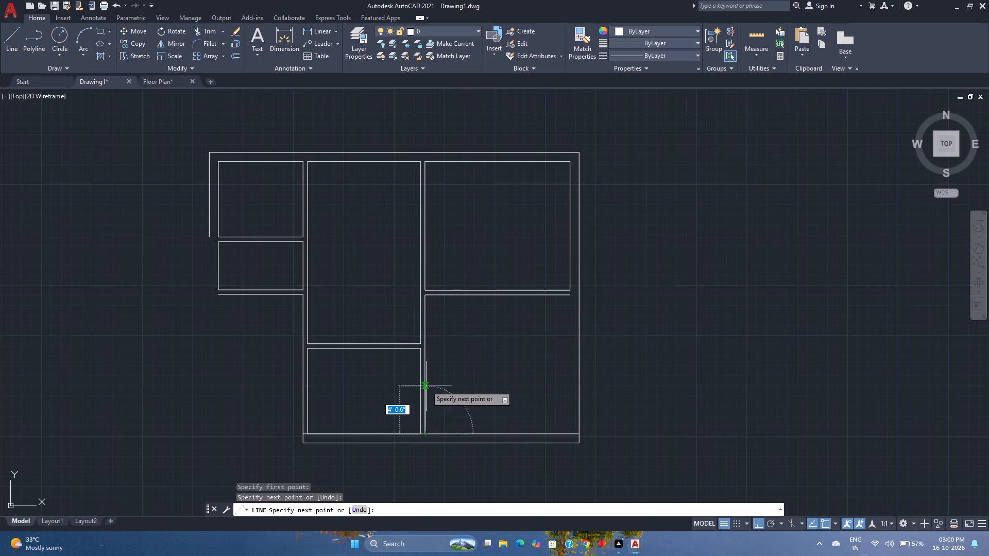
key(ctrl+z)
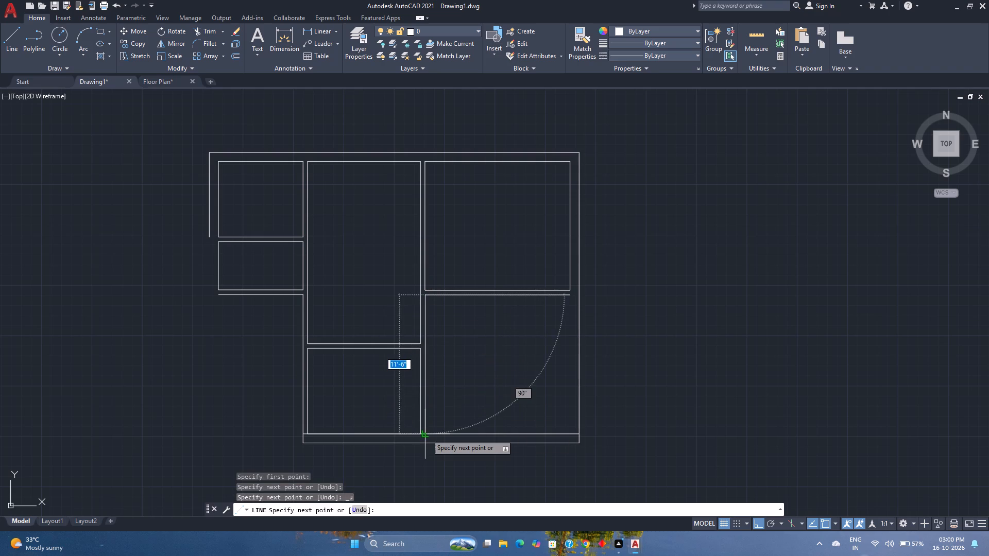
scroll(427, 435, up, 4)
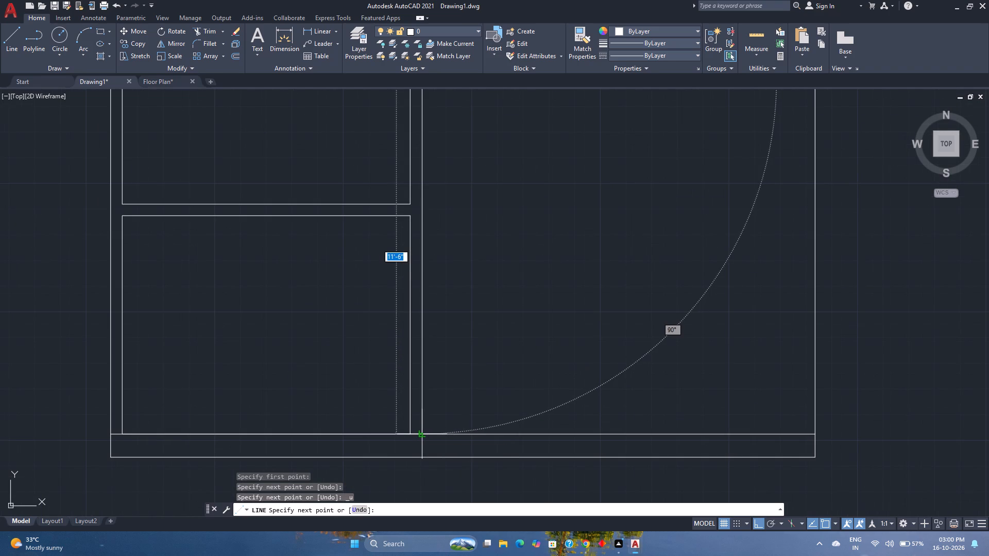
click(419, 437)
key(Escape)
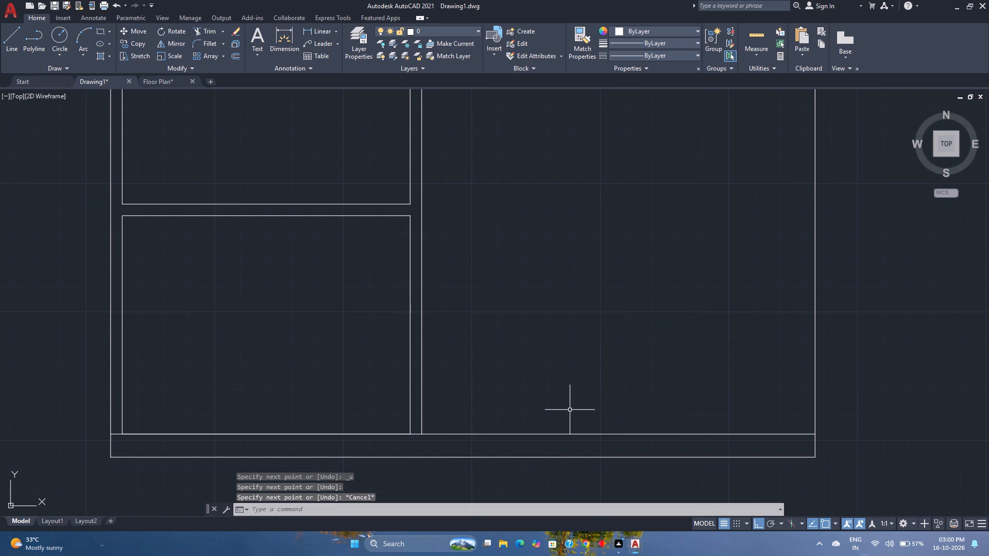
Draw a vertical line from the right end of the right room's lower wall line down to the inner bottom line.
scroll(583, 390, down, 3)
key(space)
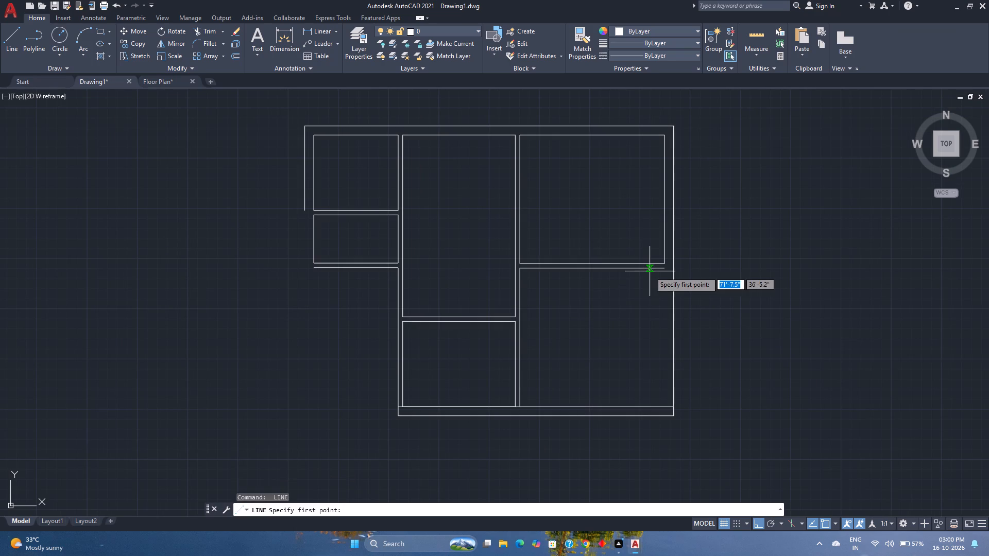
scroll(659, 268, up, 2)
click(674, 269)
scroll(674, 269, down, 4)
scroll(674, 359, up, 3)
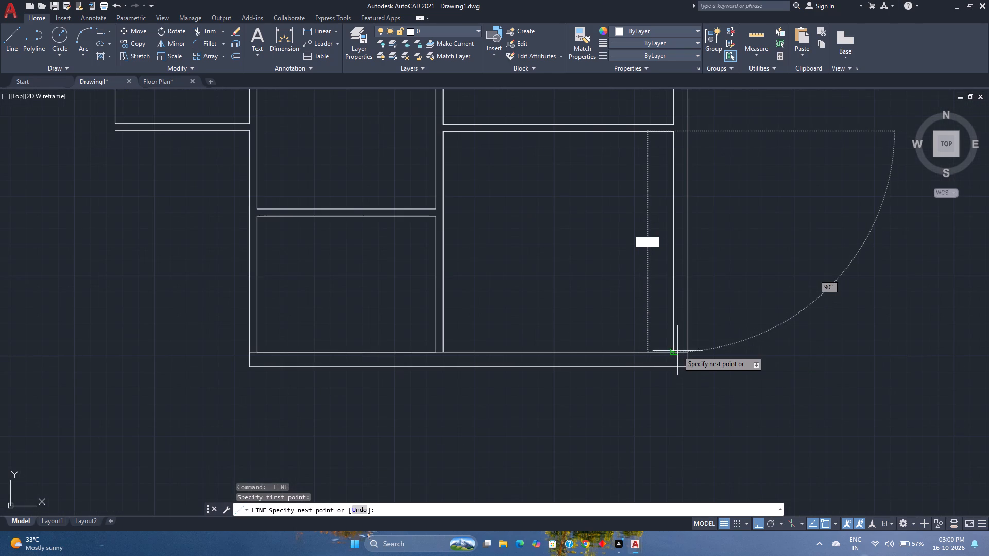
click(672, 350)
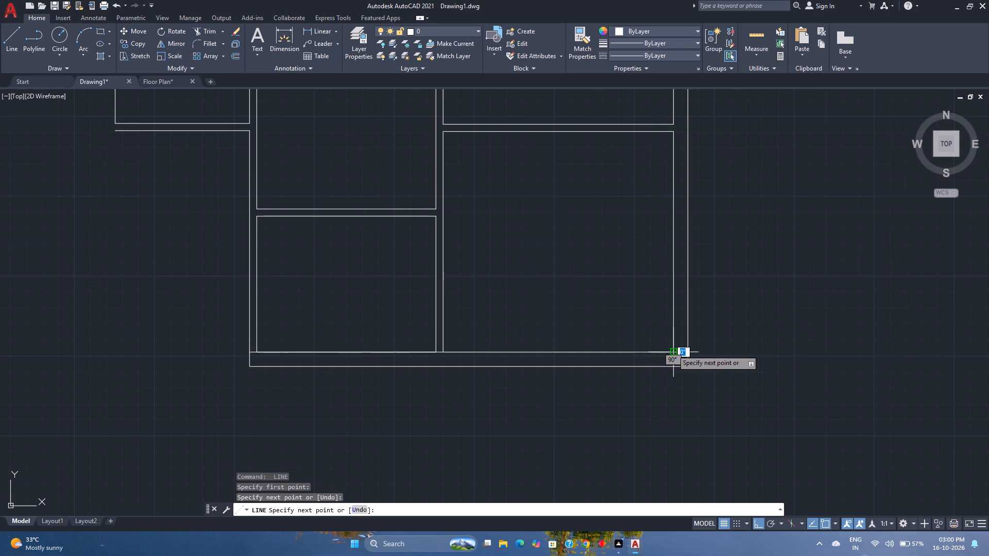
key(Escape)
Trim the inner bottom line where it crosses the interior wall between the lower rooms and the right outer wall.
scroll(433, 369, up, 3)
scroll(515, 299, up, 4)
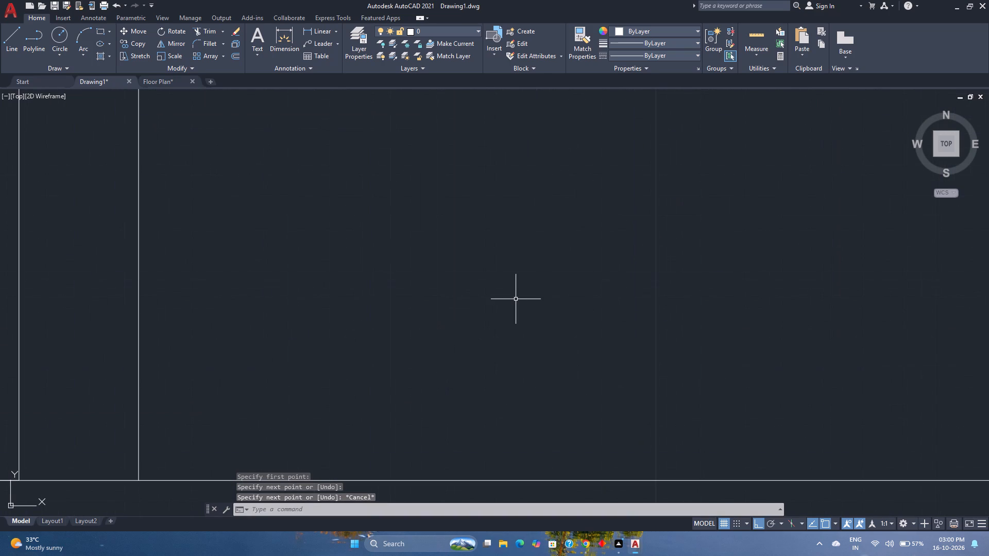
scroll(313, 368, up, 1)
middle_drag(313, 368, 370, 291)
text(tr)
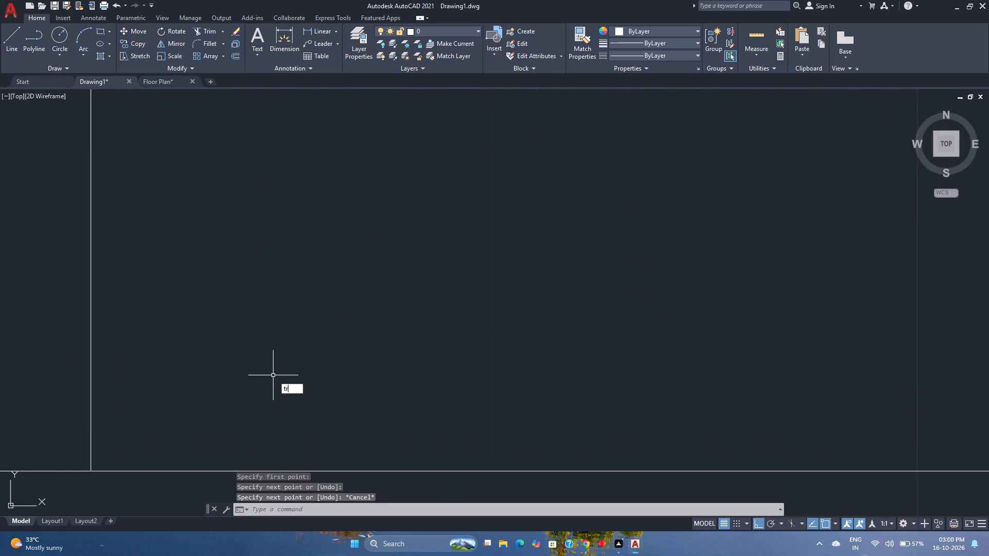
key(Return)
click(49, 442)
click(50, 473)
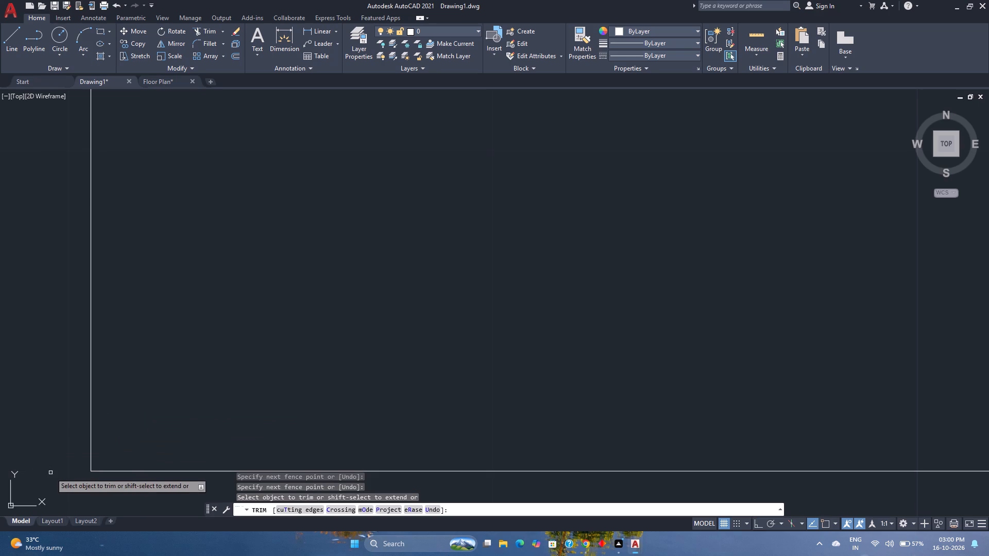
scroll(52, 472, down, 3)
scroll(129, 443, down, 2)
scroll(325, 427, down, 2)
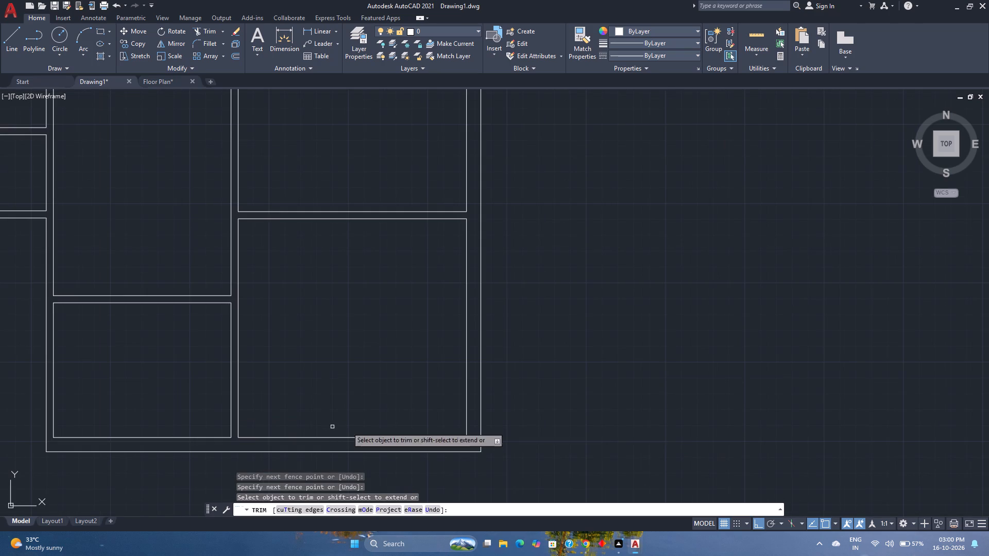
scroll(486, 445, up, 2)
click(455, 417)
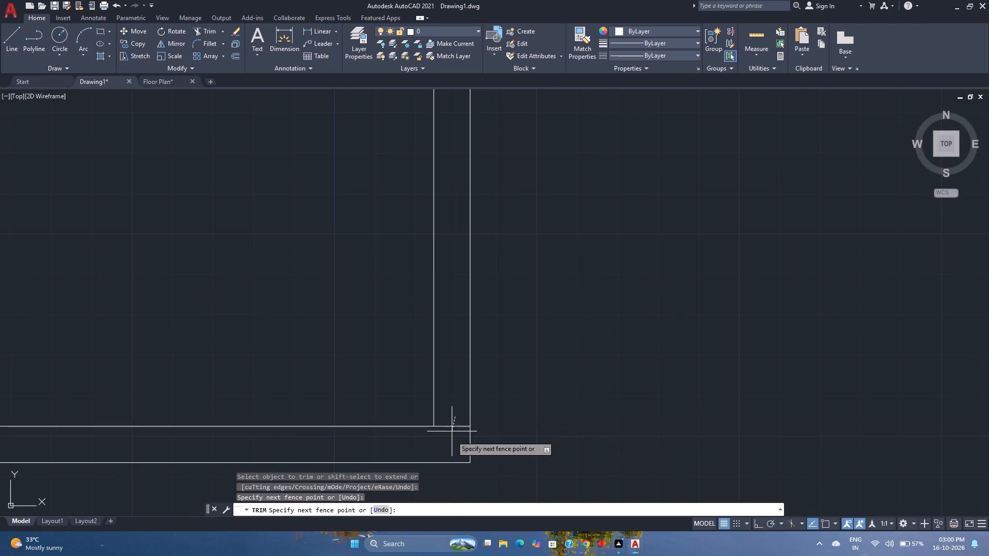
click(451, 438)
key(space)
scroll(451, 438, down, 3)
scroll(368, 394, down, 2)
middle_drag(368, 394, 378, 388)
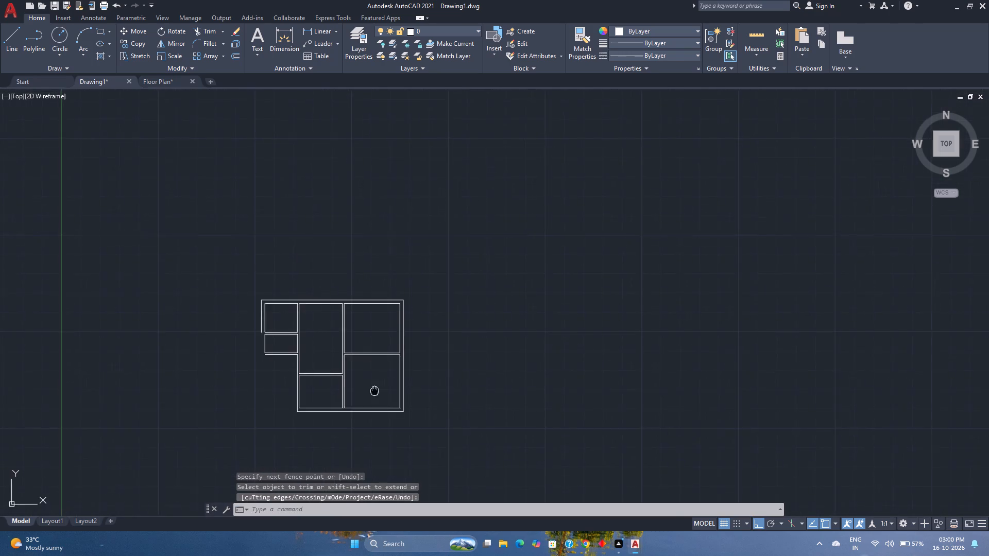
Measure the newly closed lower right room and check the surrounding room and wall sizes in Drawing1.
middle_drag(378, 388, 393, 382)
middle_click(393, 382)
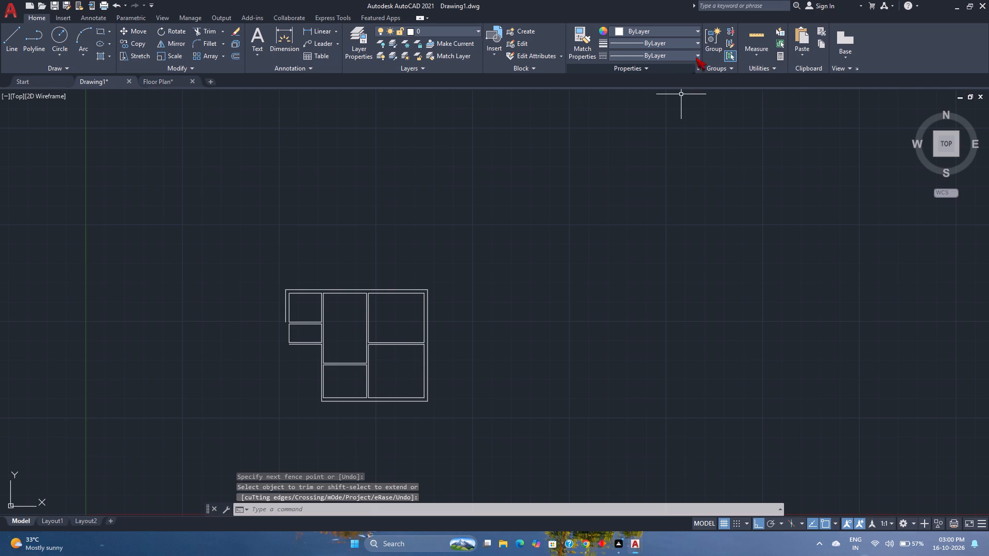
click(751, 29)
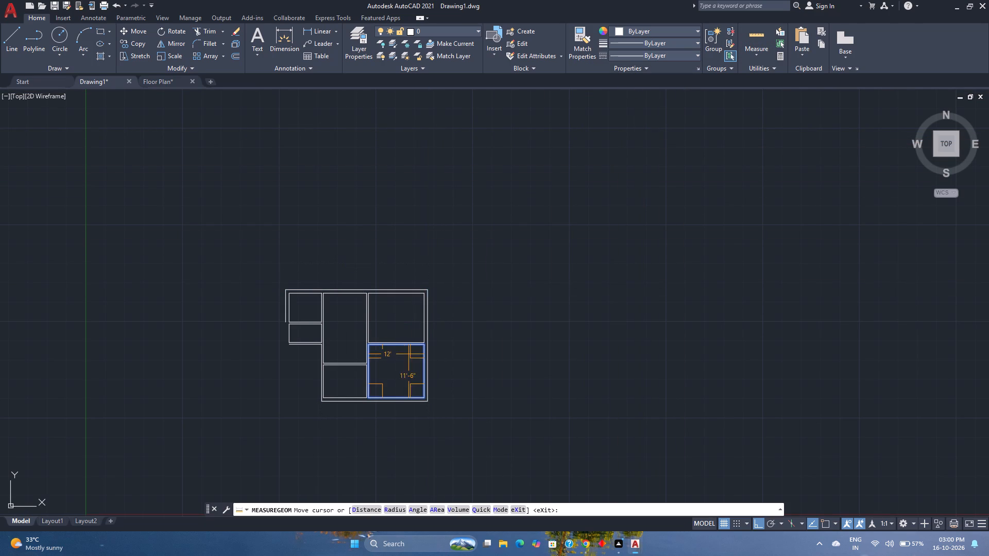
scroll(399, 354, up, 2)
middle_drag(399, 354, 399, 353)
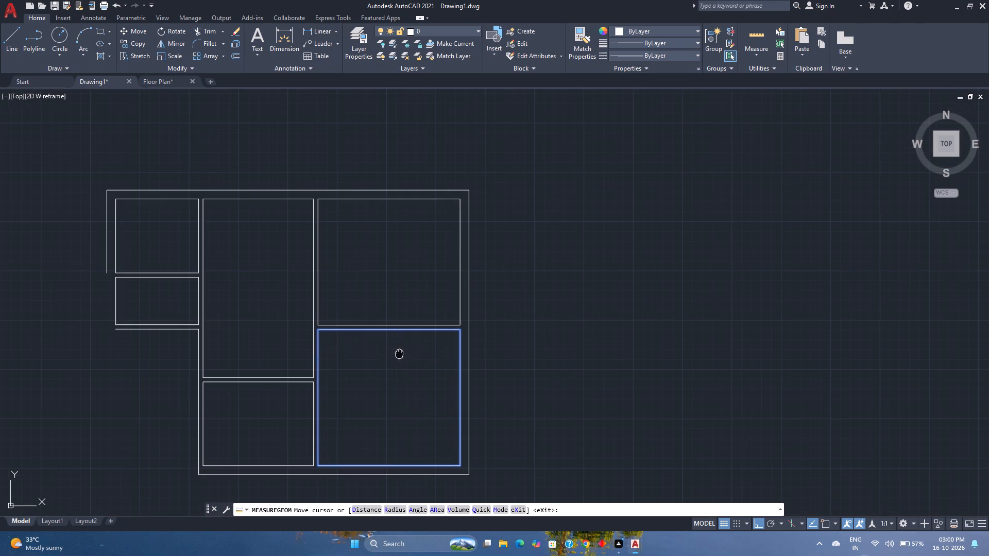
middle_drag(399, 353, 453, 295)
middle_click(453, 294)
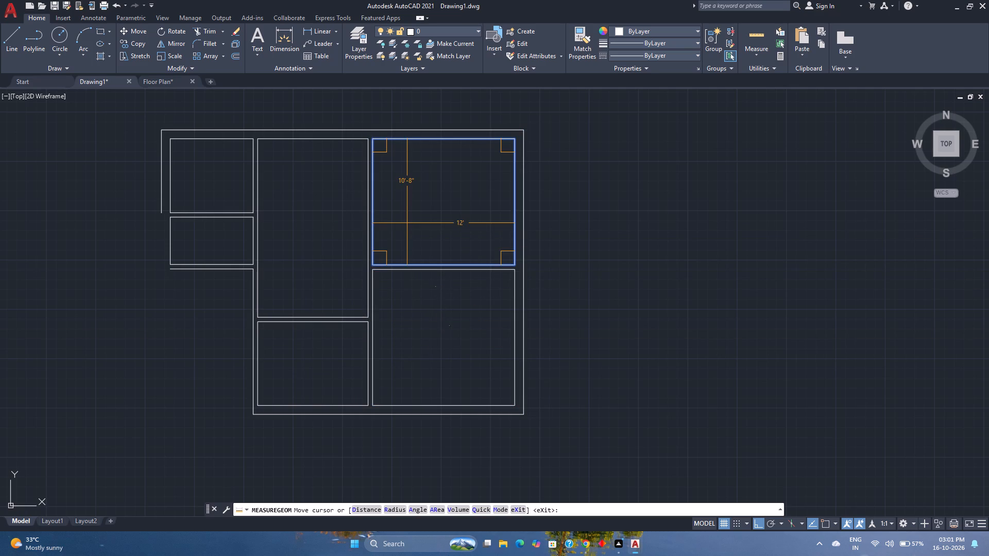
Switch to the Floor Plan drawing and examine the ground floor's room and wall dimensions with Quick measure.
click(165, 80)
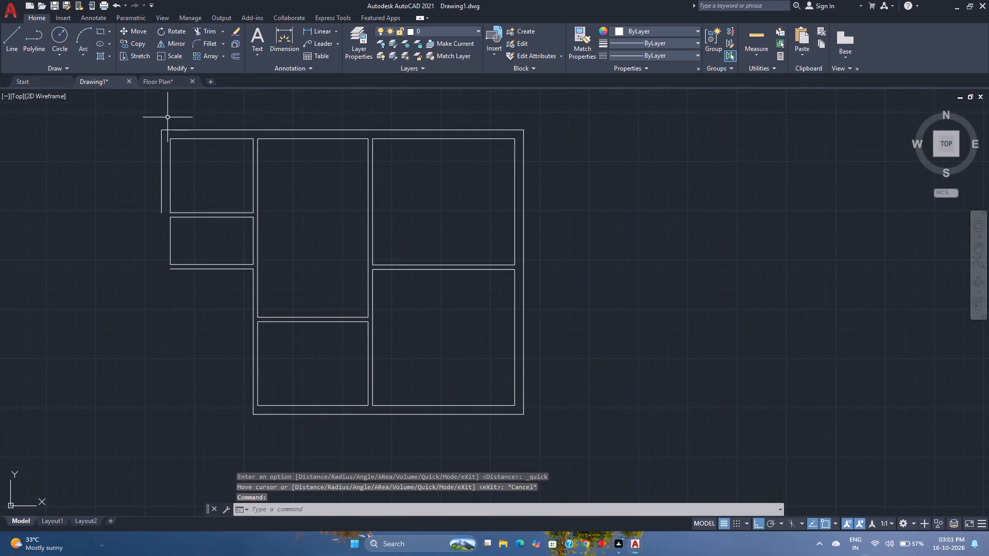
click(177, 84)
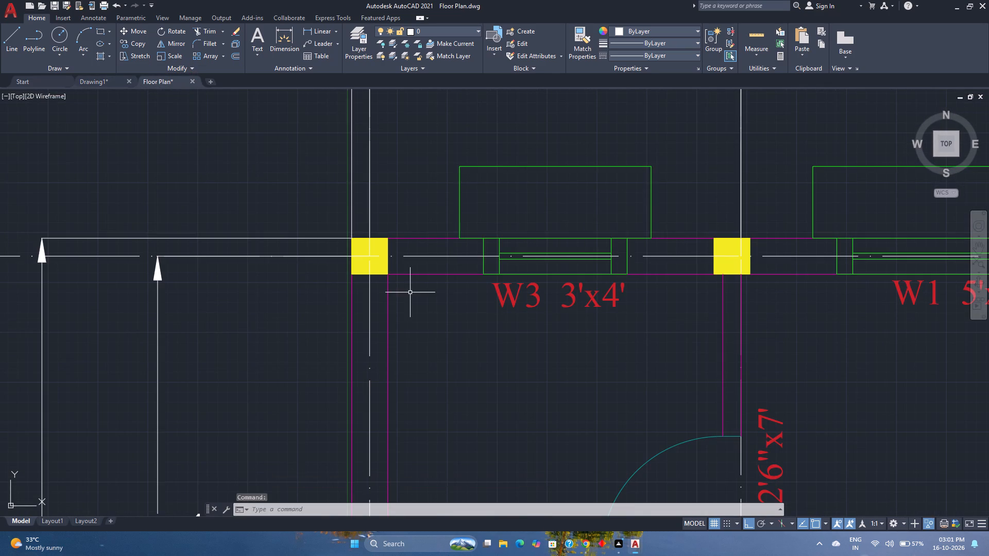
scroll(410, 292, down, 3)
scroll(516, 319, down, 1)
middle_drag(509, 316, 403, 238)
middle_drag(388, 227, 374, 217)
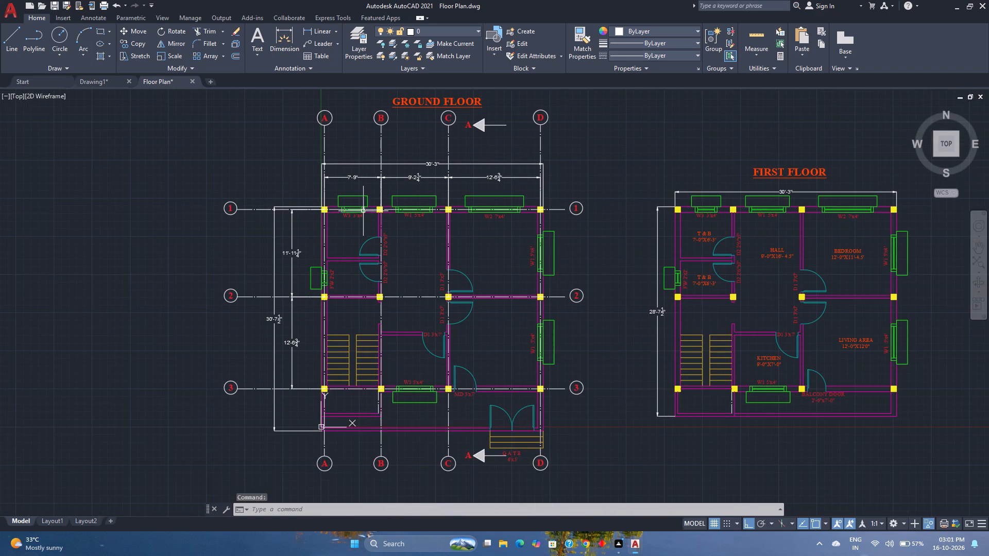
scroll(511, 343, up, 1)
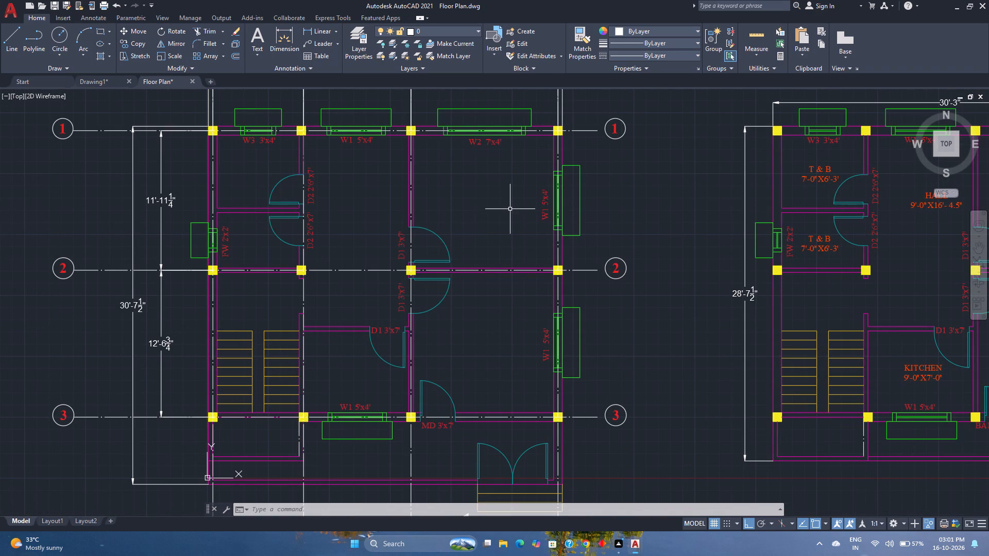
click(741, 36)
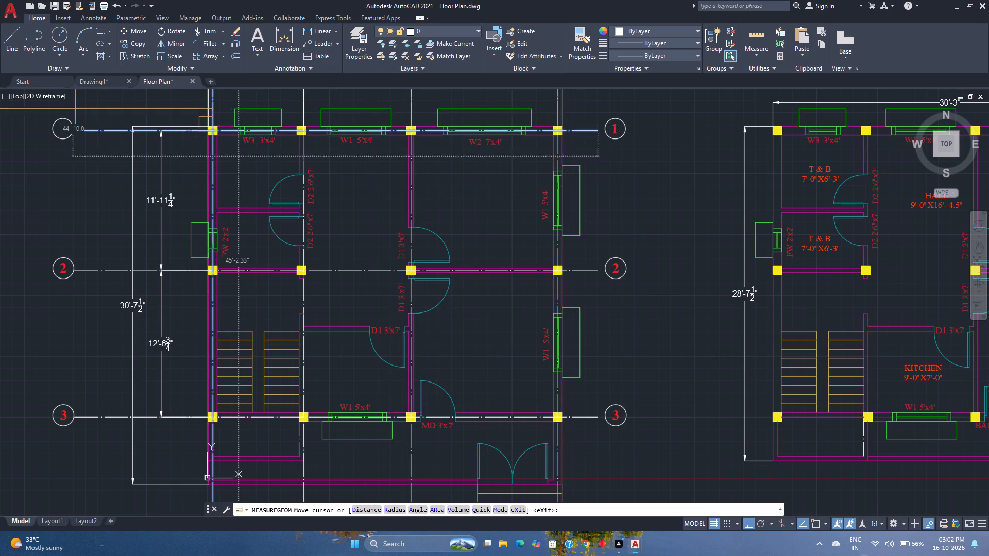
Return to Drawing1 and measure the width and height of the tall middle room.
click(92, 78)
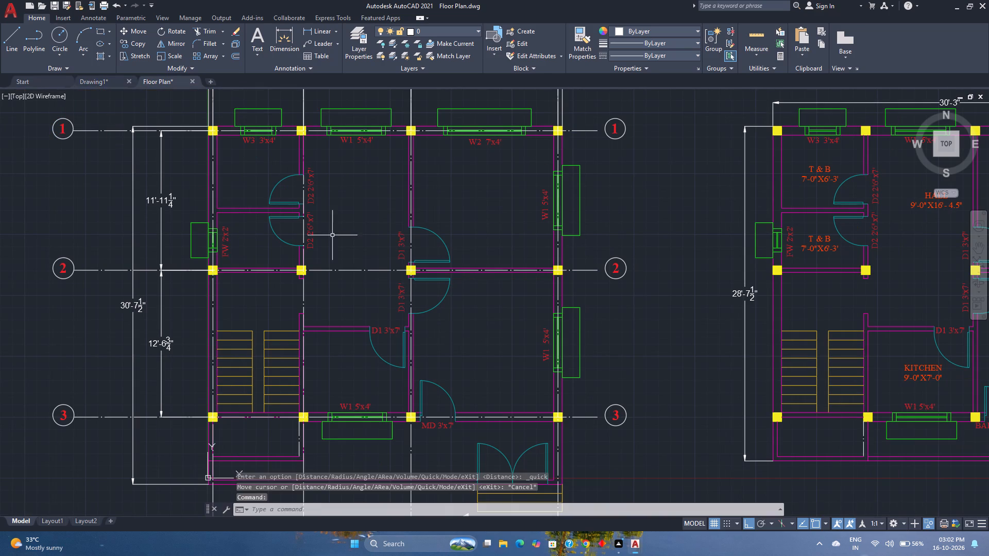
click(105, 84)
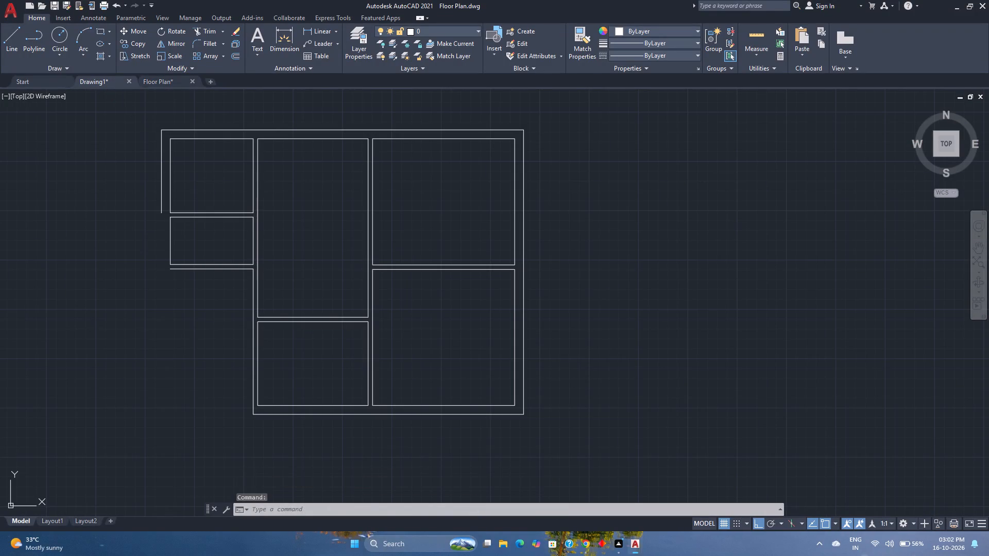
click(757, 31)
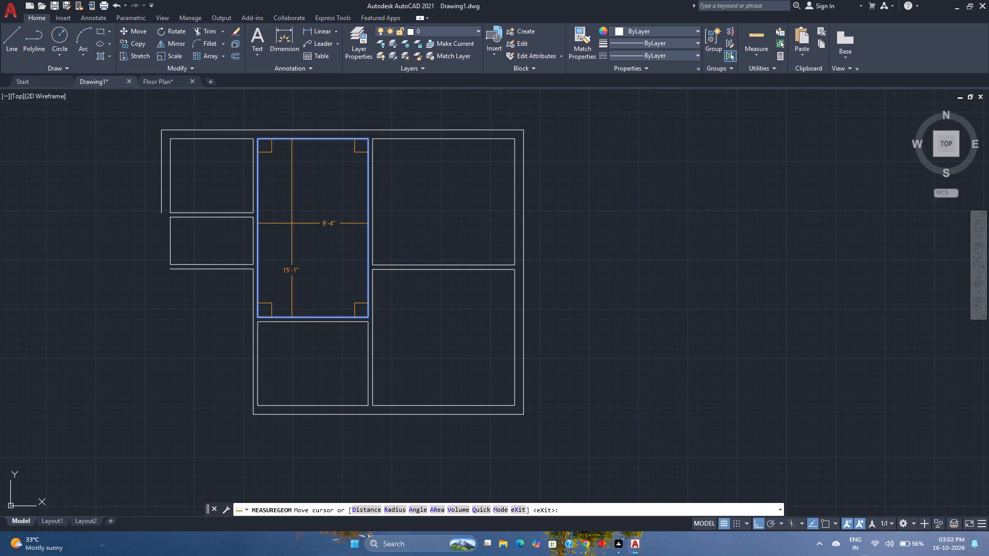
key(Escape)
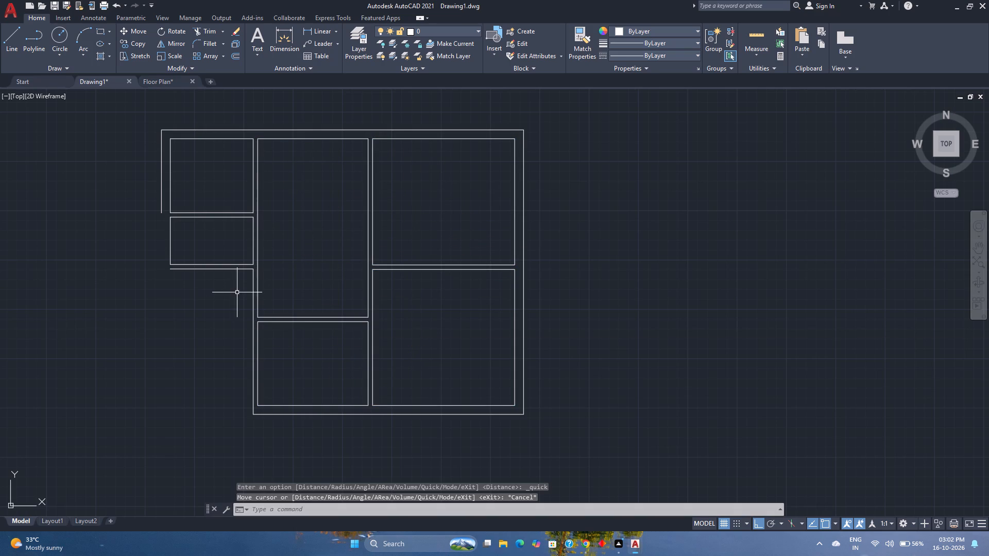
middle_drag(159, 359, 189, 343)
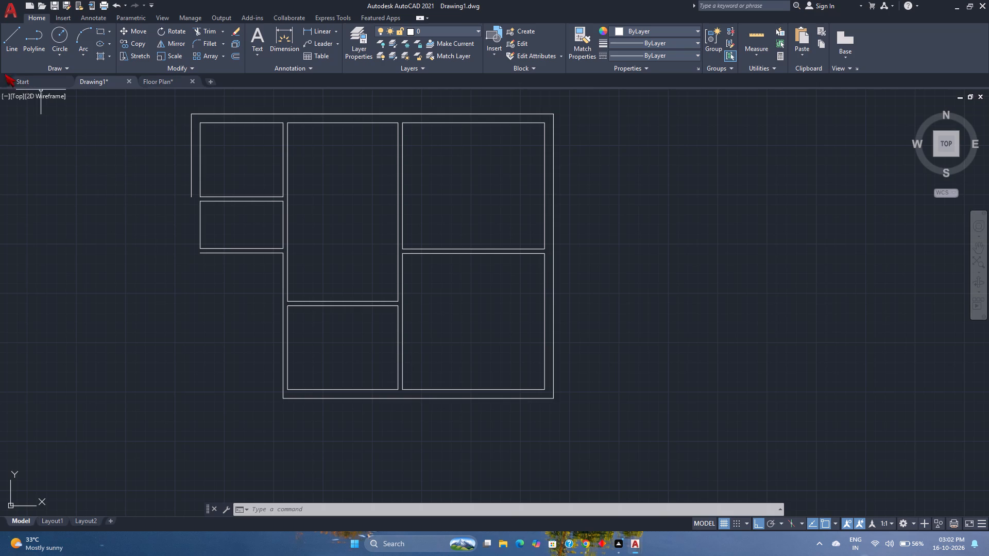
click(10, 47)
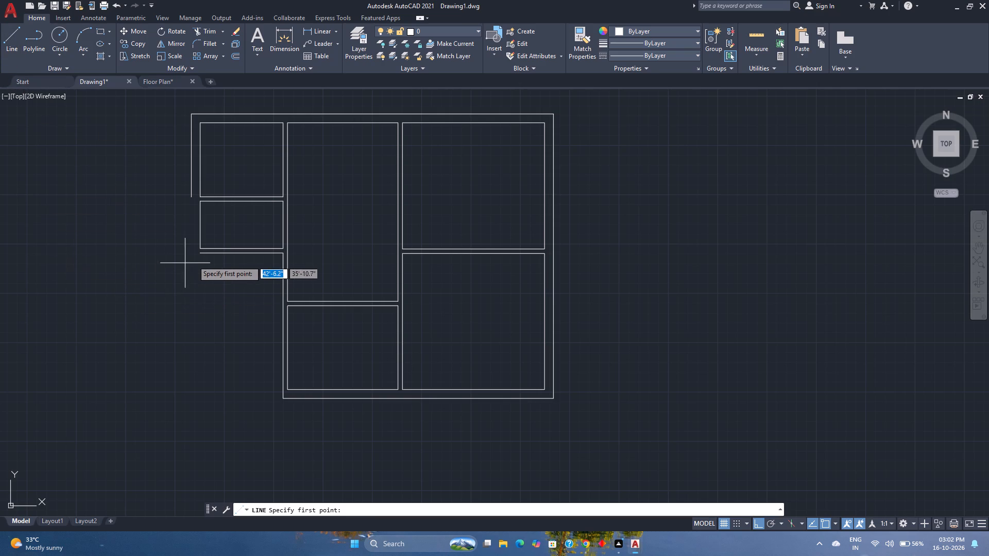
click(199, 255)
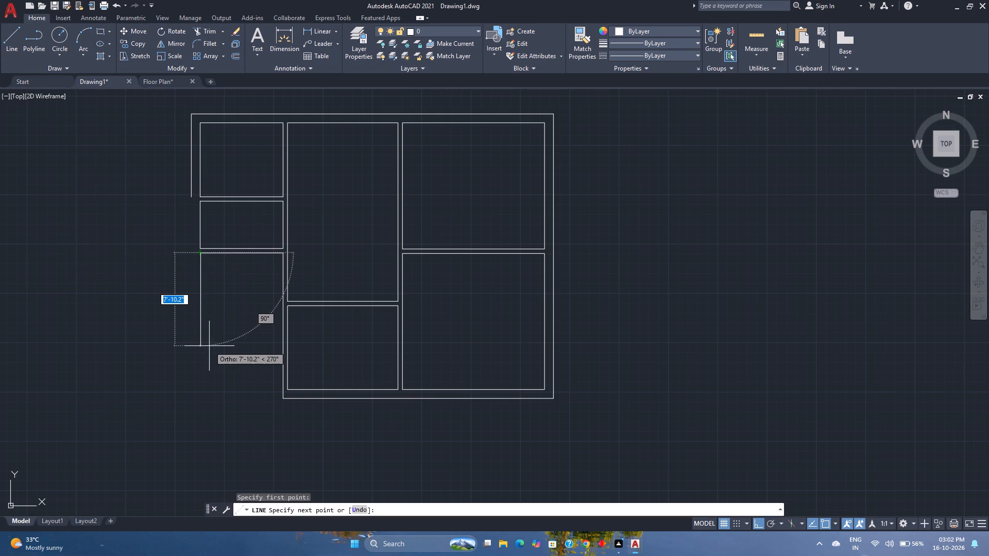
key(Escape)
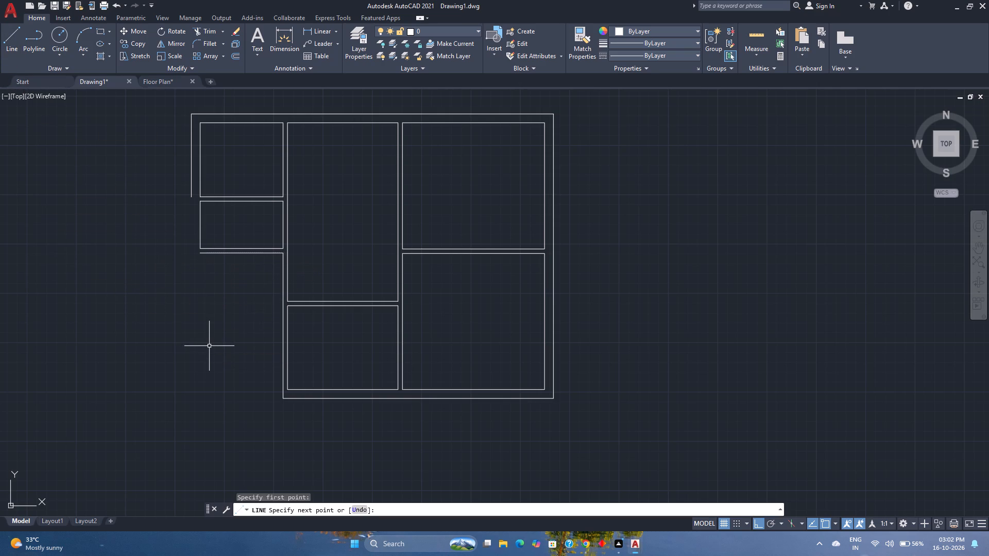
Draw a short vertical line downward from the left end of the wall line below the two small left rooms.
key(space)
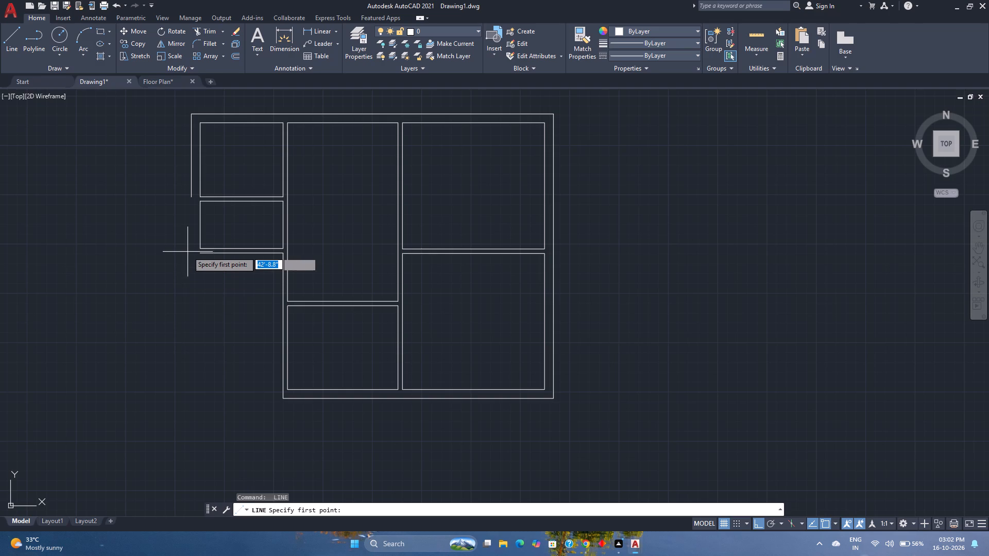
click(200, 254)
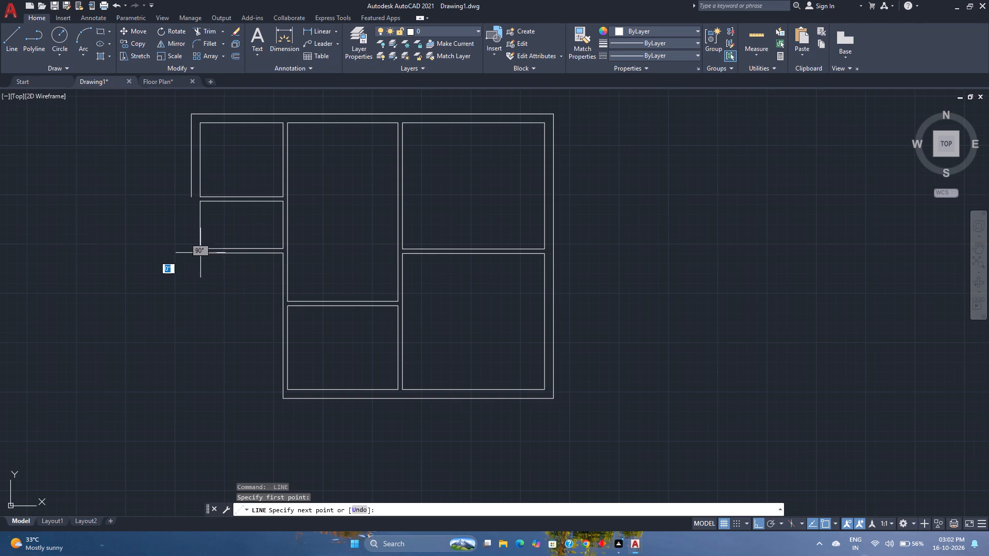
click(208, 313)
key(Escape)
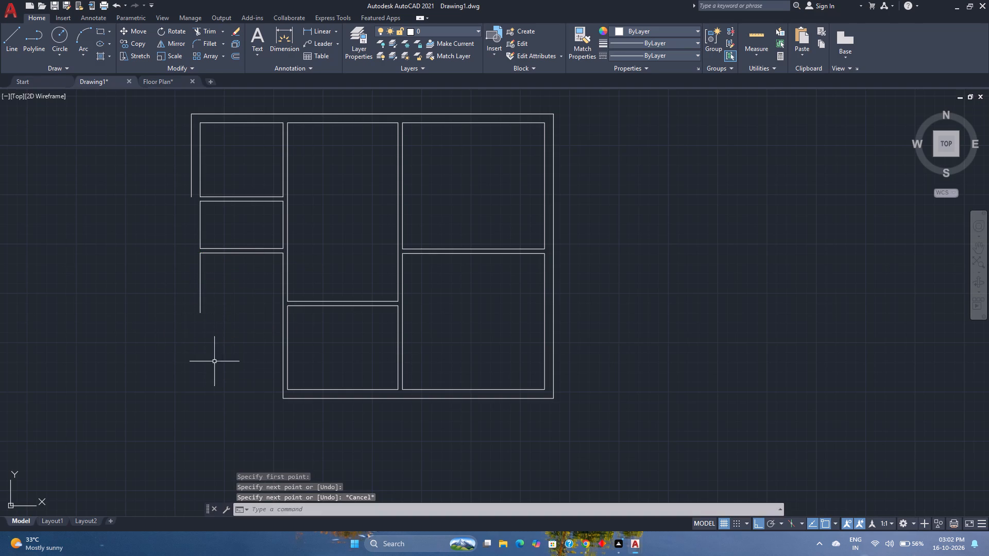
Draw a short horizontal line leftward from the lower middle room's left outer wall line, level with the inner bottom line.
key(space)
scroll(289, 395, up, 2)
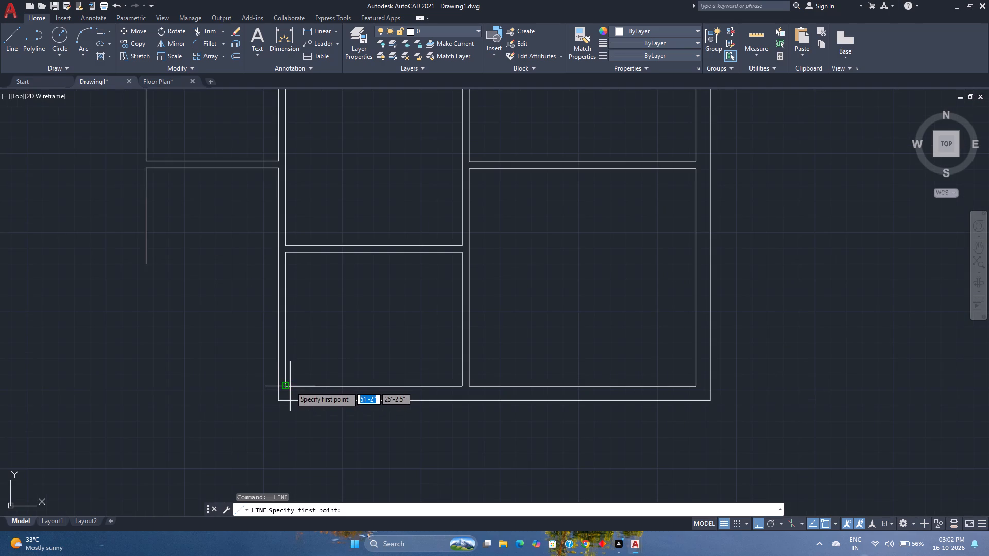
click(281, 387)
click(207, 387)
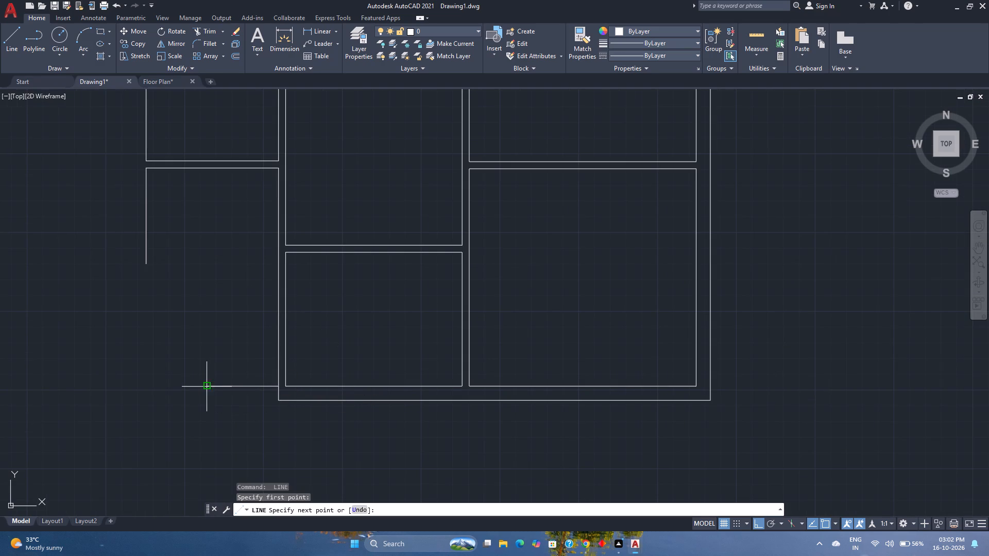
key(Escape)
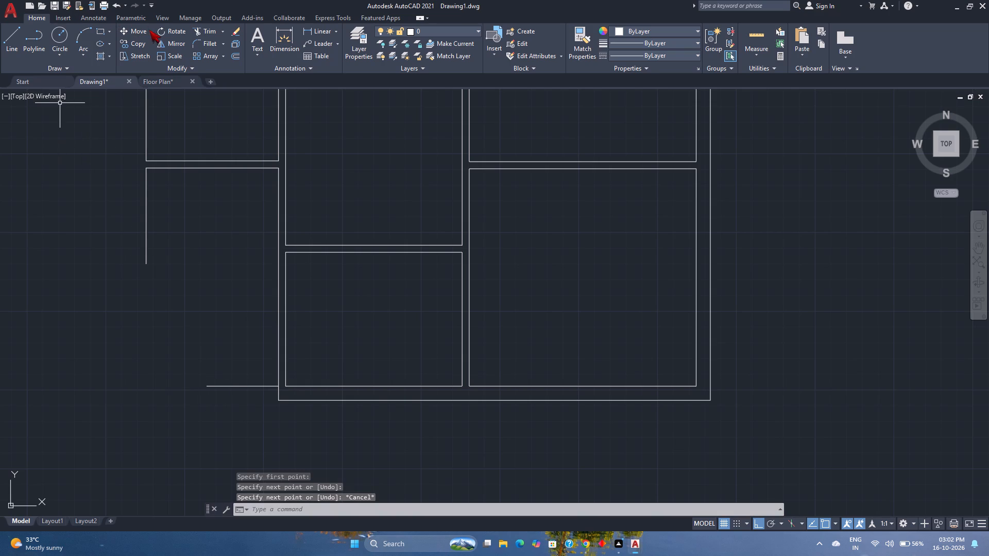
Fillet the new vertical and horizontal lines into a corner to close the lower left room.
click(196, 43)
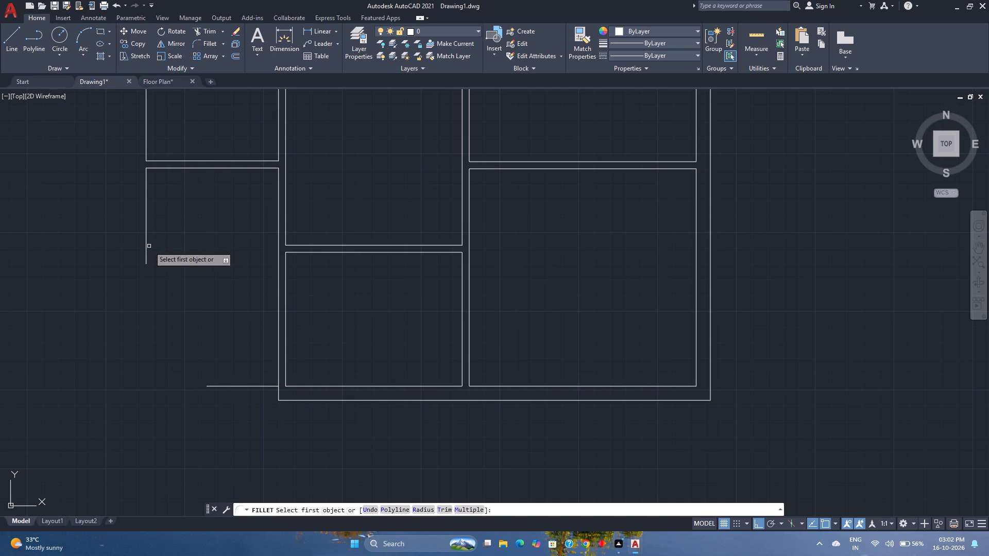
click(146, 250)
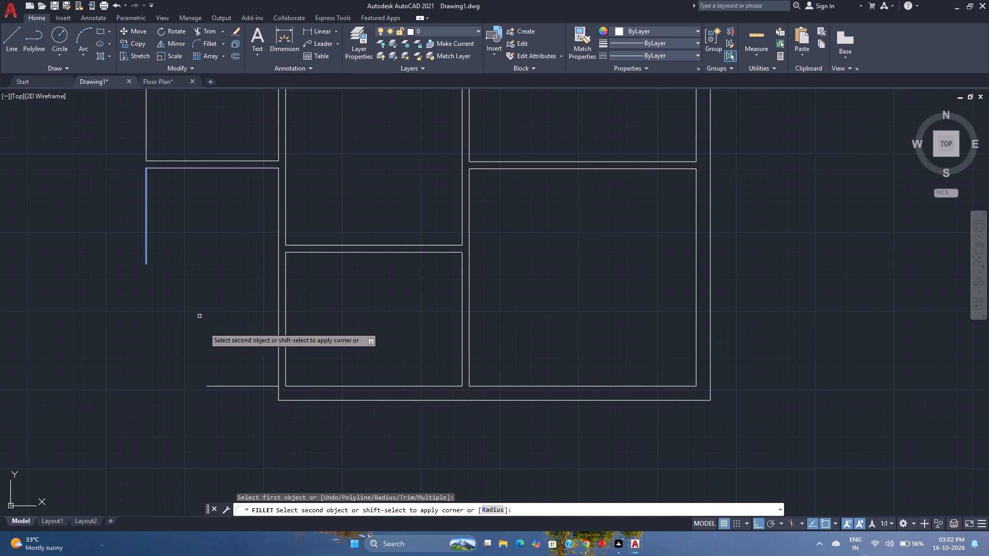
click(220, 387)
scroll(200, 312, down, 1)
middle_drag(200, 312, 214, 329)
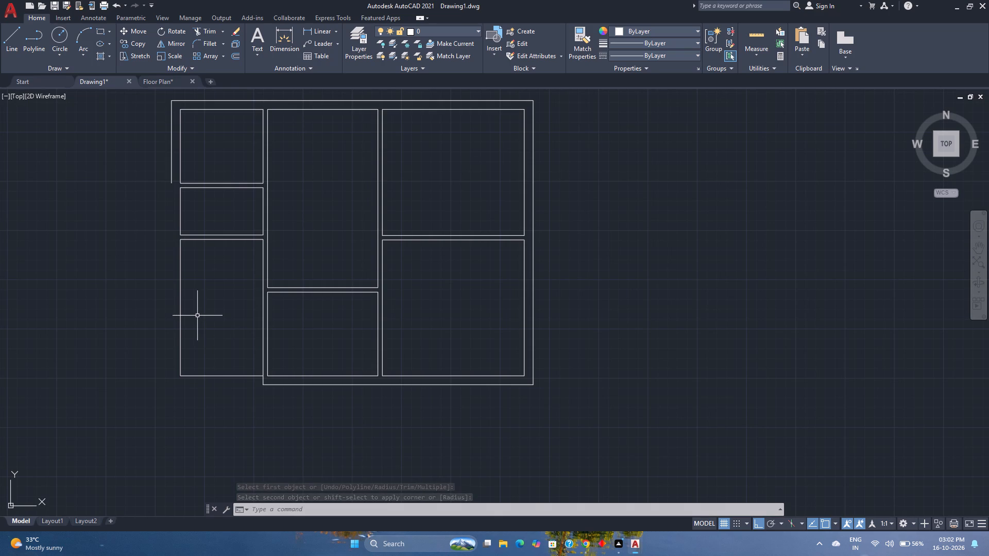
Offset the lower left room's bottom line 4.5" downward.
click(230, 55)
text(45)
key(BackSpace)
text(.5)
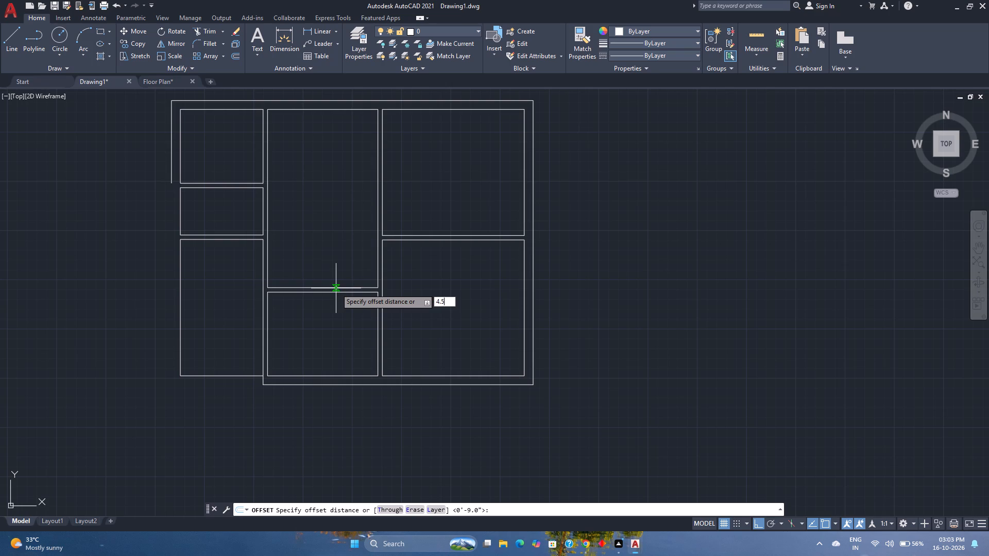
key(shift+quotedbl)
key(Return)
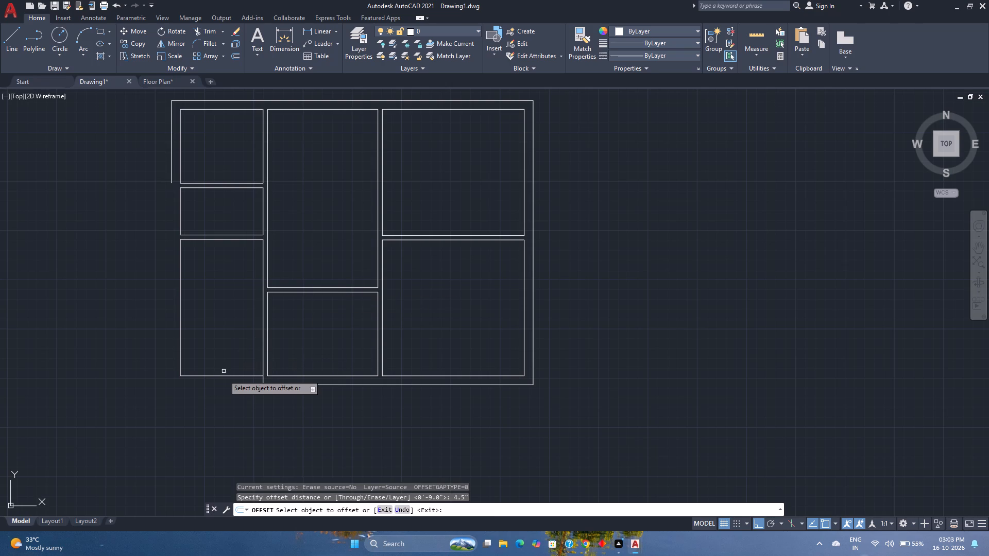
click(220, 374)
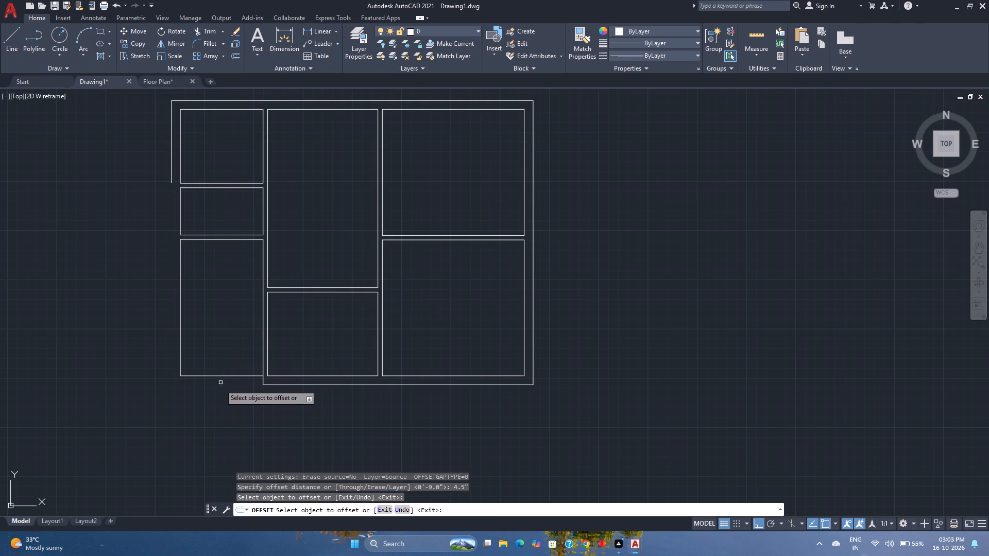
click(220, 375)
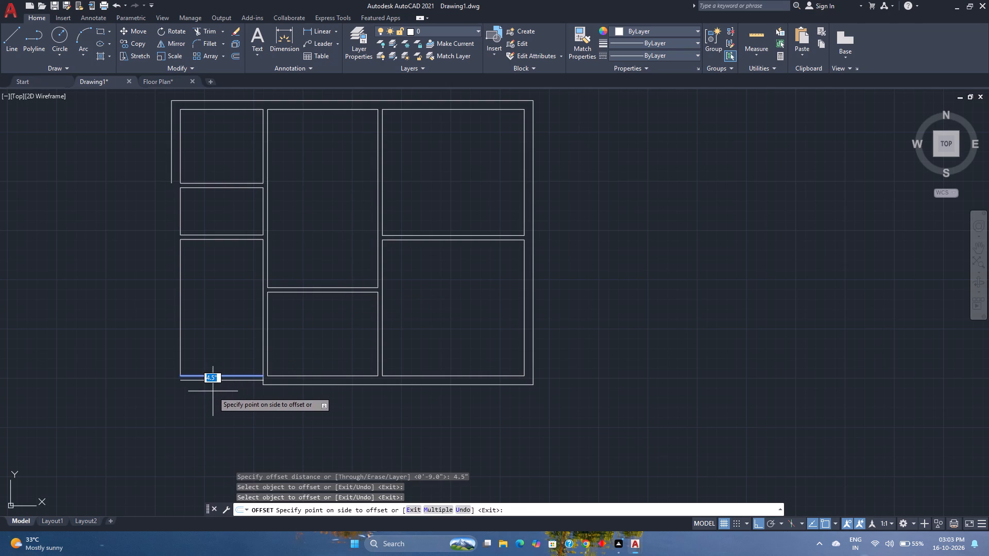
click(212, 392)
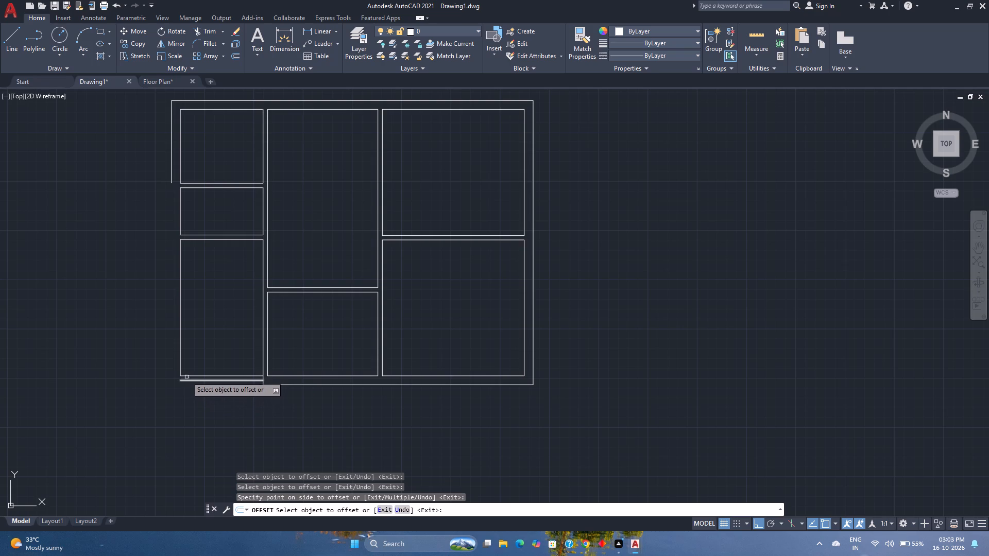
Switch to the Floor Plan drawing and measure the small space below the staircase.
middle_drag(224, 394, 224, 356)
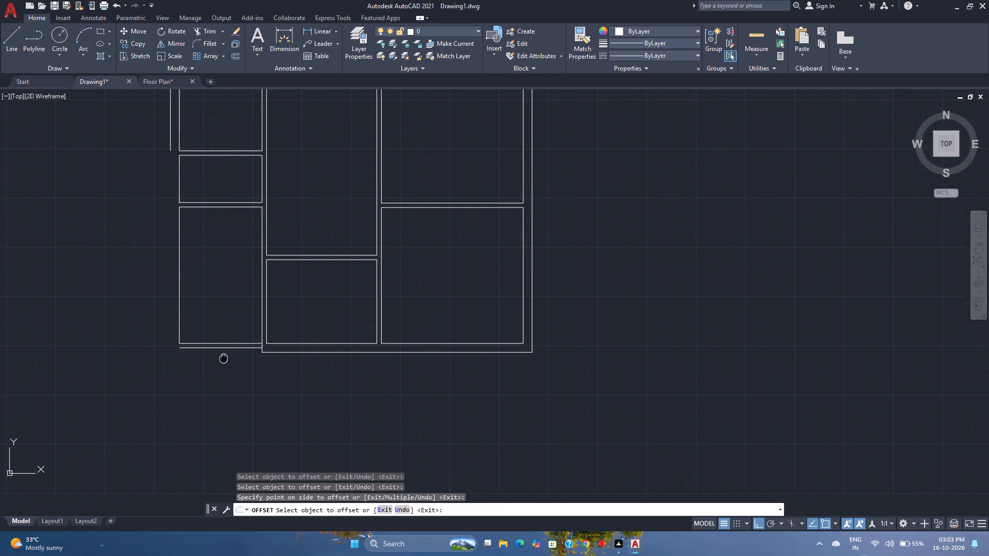
middle_drag(224, 356, 228, 345)
middle_click(228, 345)
middle_click(228, 345)
scroll(154, 236, down, 2)
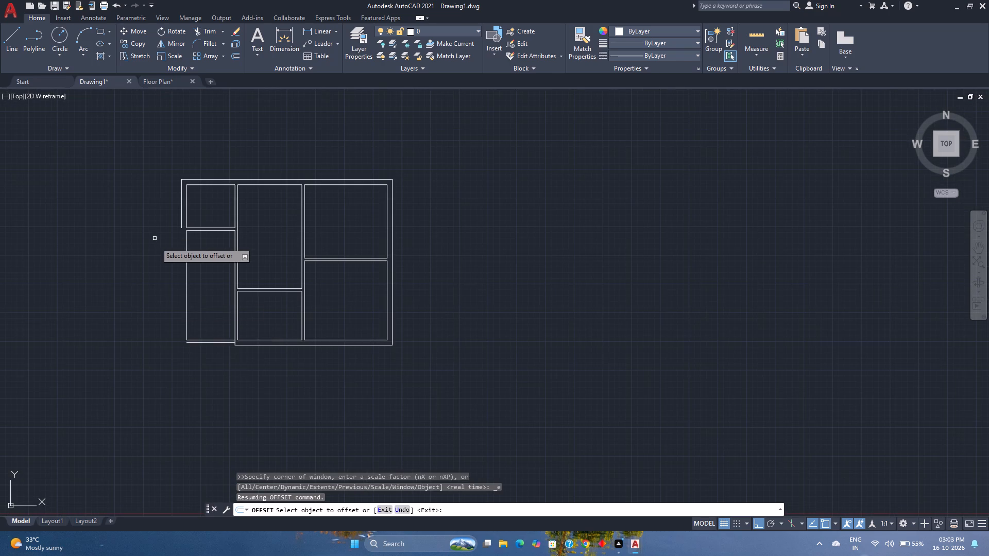
scroll(217, 369, up, 3)
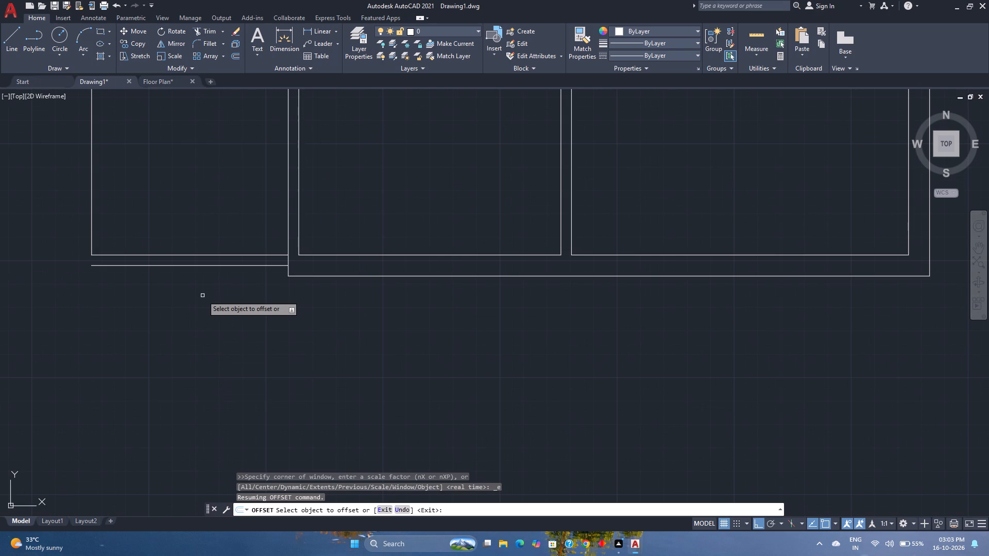
click(167, 83)
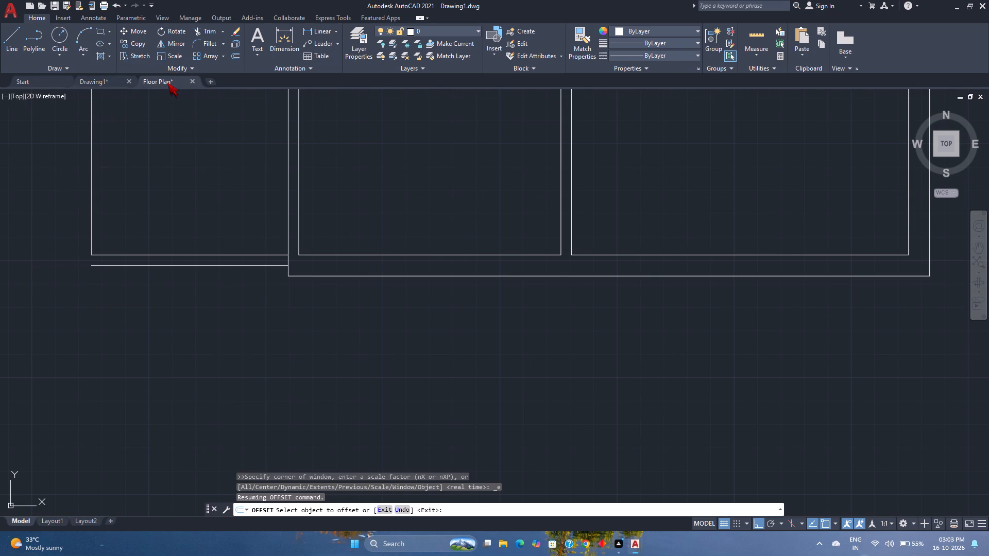
middle_drag(288, 371, 304, 342)
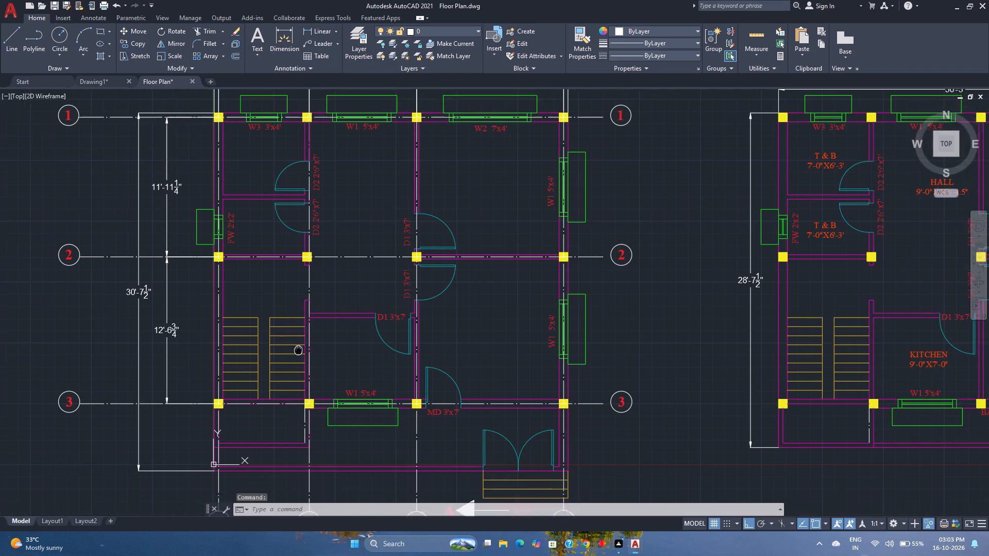
middle_drag(304, 342, 322, 312)
middle_click(322, 311)
scroll(317, 368, up, 3)
middle_drag(317, 366, 363, 304)
middle_click(363, 304)
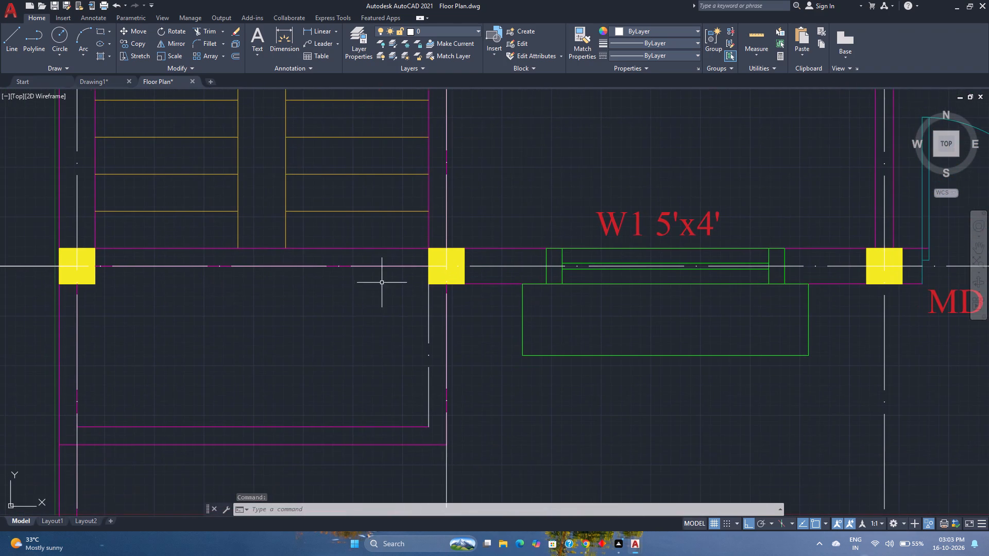
click(771, 30)
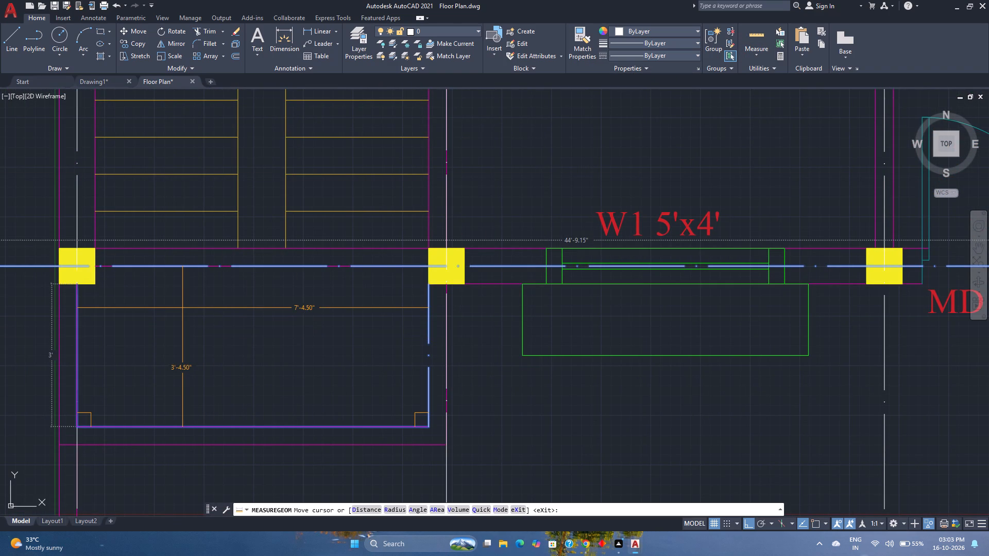
key(Escape)
Back in Drawing1, offset the lower line of the wall below the lower left room 3'4.5" downward.
click(81, 82)
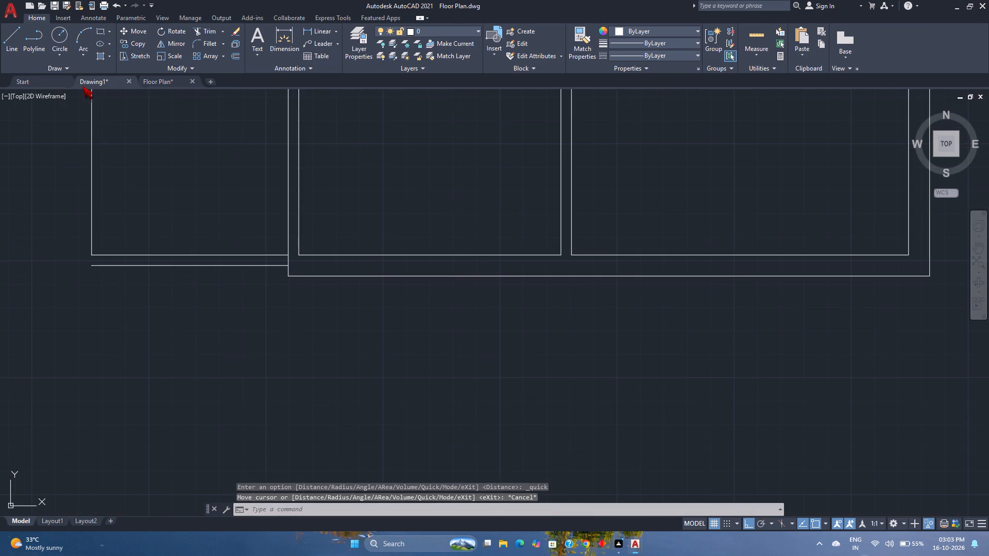
scroll(177, 283, down, 1)
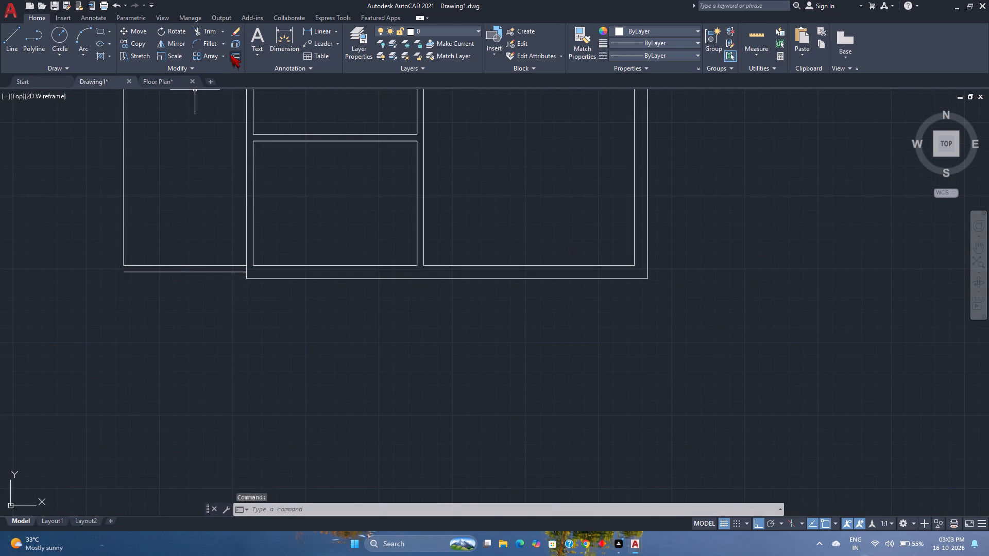
click(230, 55)
key(Return)
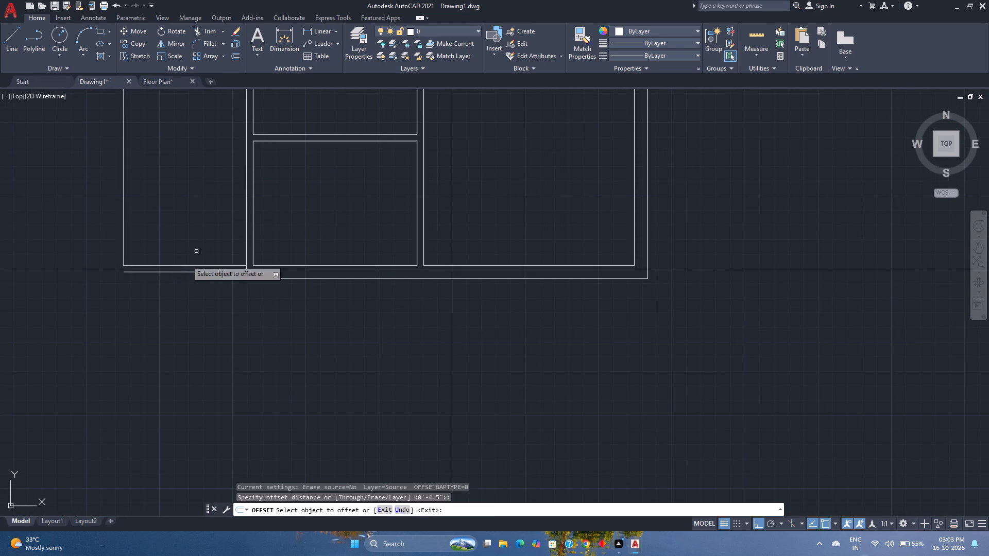
click(169, 272)
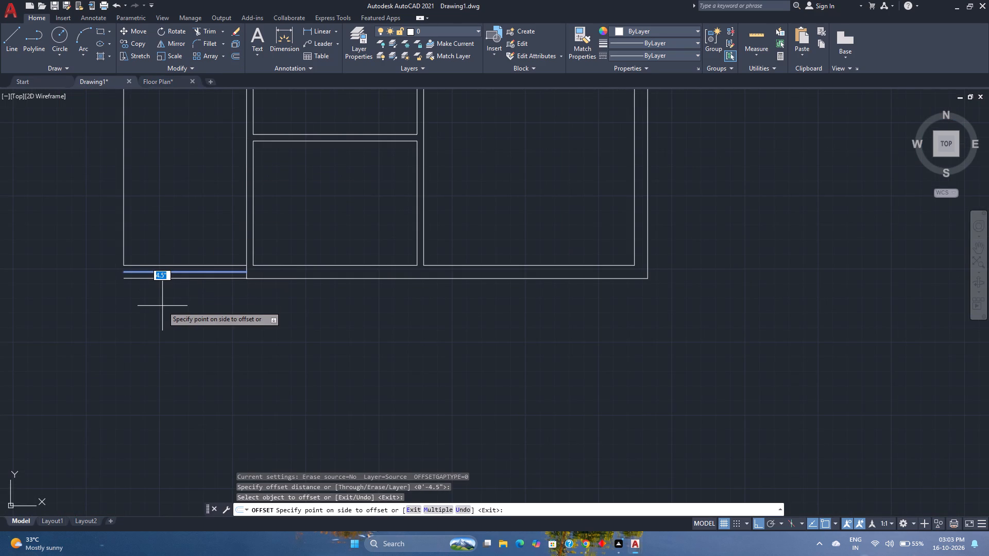
text(3')
text(4.5)
key(shift+quotedbl)
key(Return)
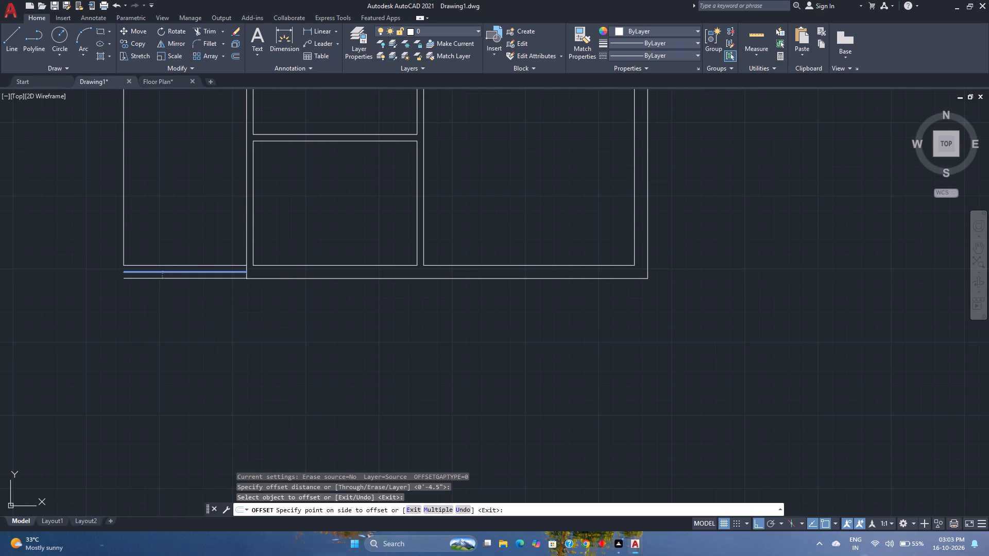
Offset the new lowest horizontal line 4.5" downward to form the bottom wall's outer line.
click(170, 332)
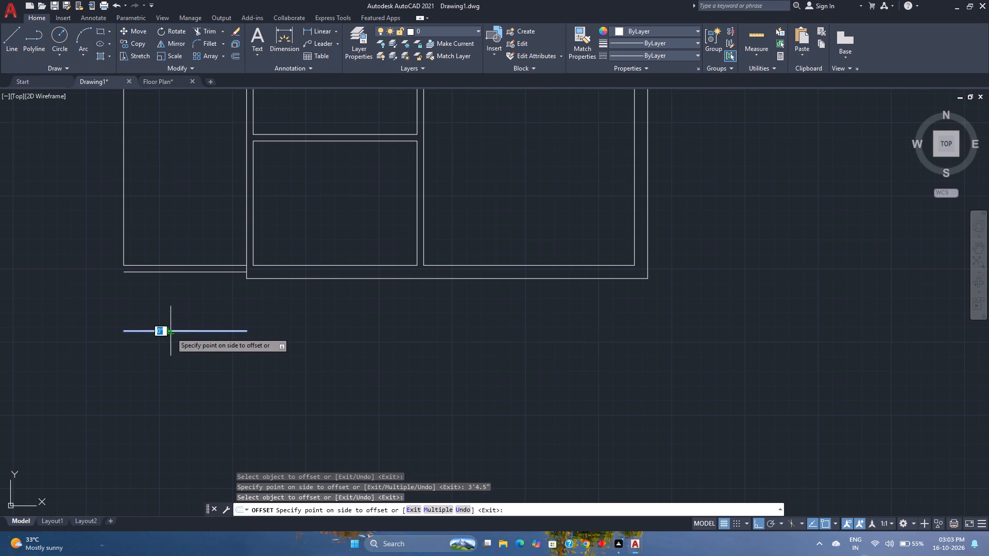
click(166, 348)
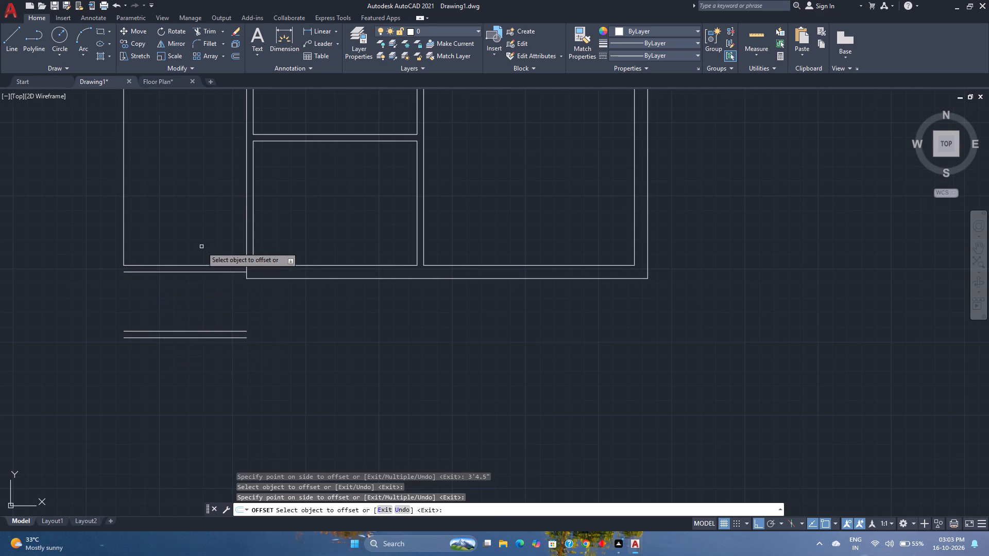
Fillet the outer left wall line with the lowest horizontal line to form the outer bottom left corner.
scroll(201, 247, down, 2)
middle_drag(201, 247, 223, 267)
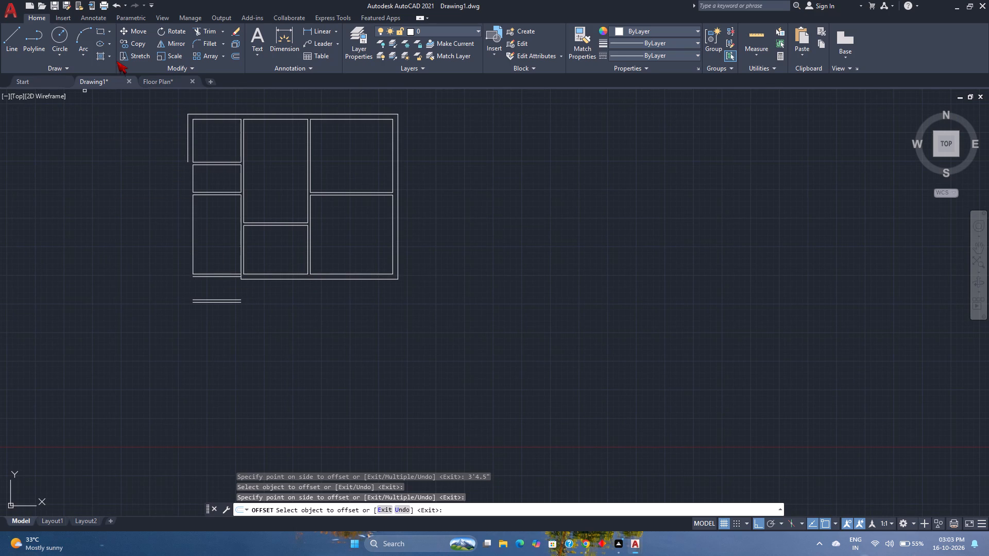
click(213, 47)
click(187, 154)
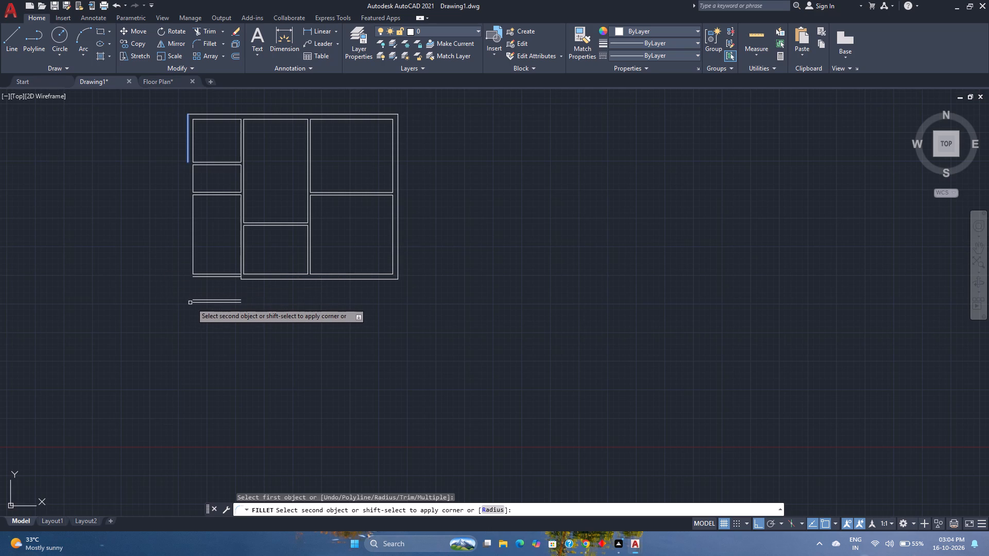
click(192, 303)
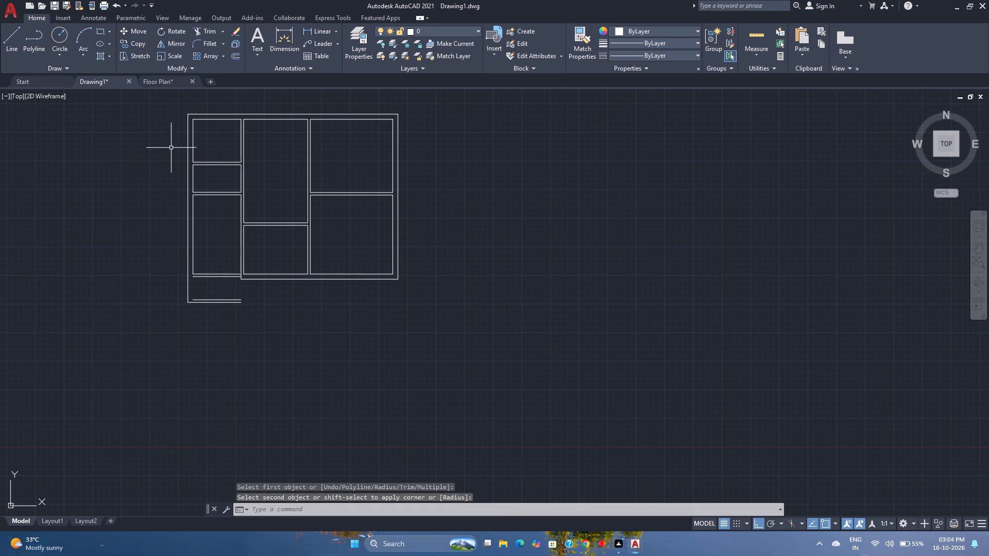
Draw a vertical line joining the left ends of the new bottom space's inner top and bottom lines.
click(13, 43)
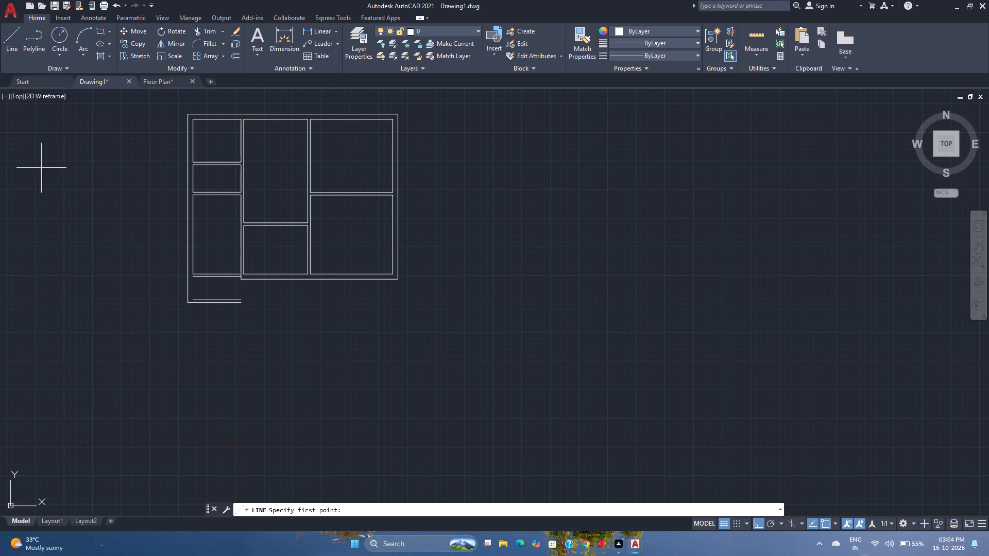
scroll(206, 304, up, 2)
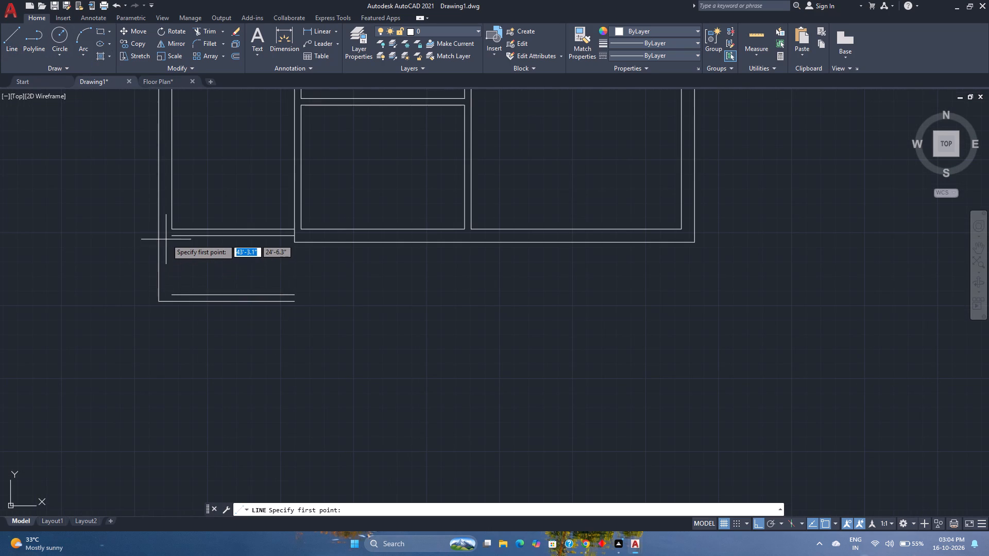
click(169, 236)
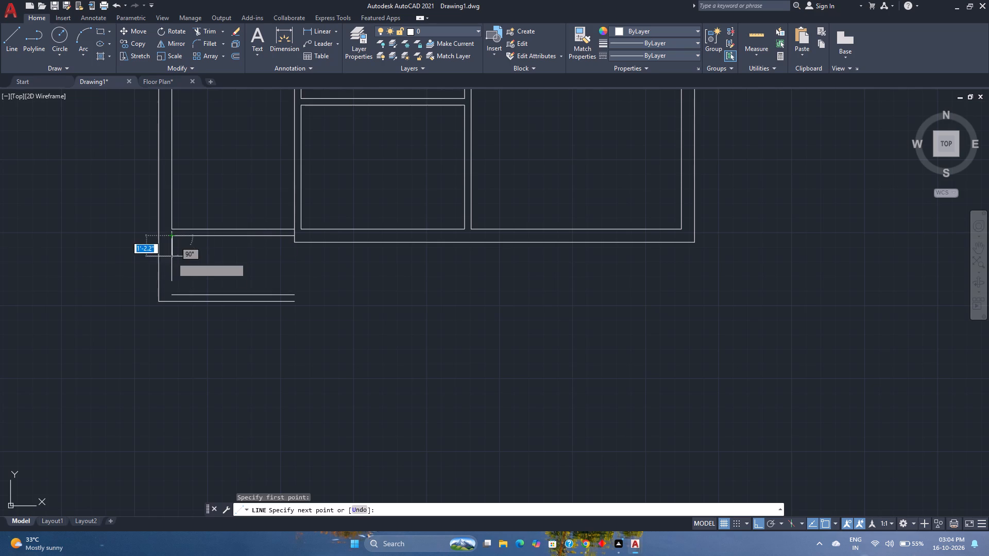
click(172, 292)
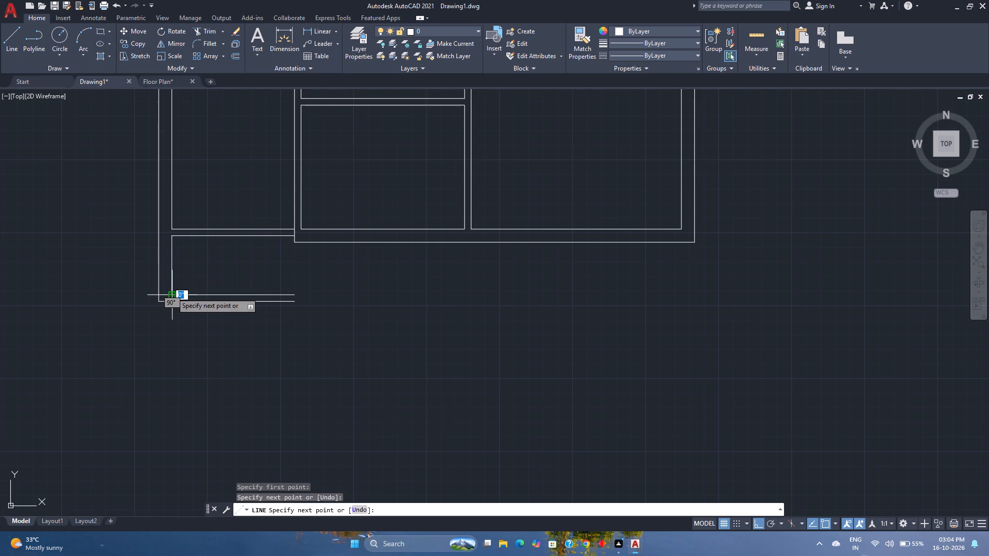
scroll(172, 292, up, 4)
middle_drag(172, 292, 232, 385)
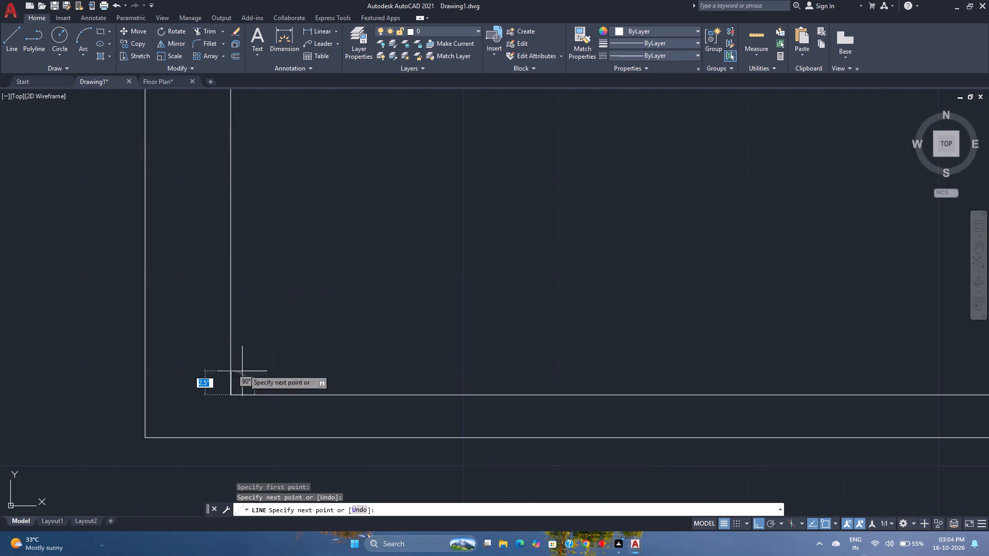
scroll(248, 337, down, 2)
key(Escape)
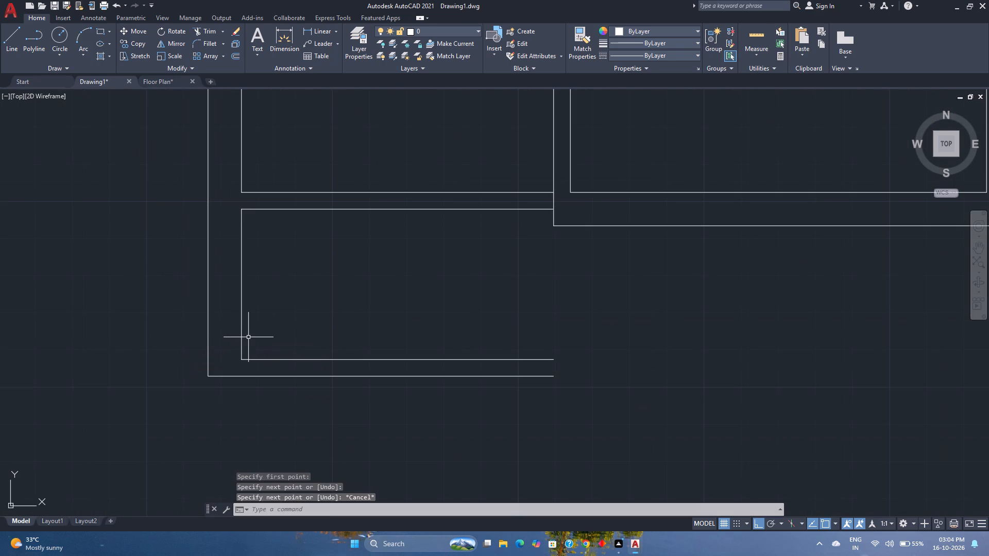
Stretch the lower end of the lower left room's right wall line down to the bottom space's inner bottom line.
middle_drag(522, 275, 520, 276)
middle_drag(520, 276, 492, 277)
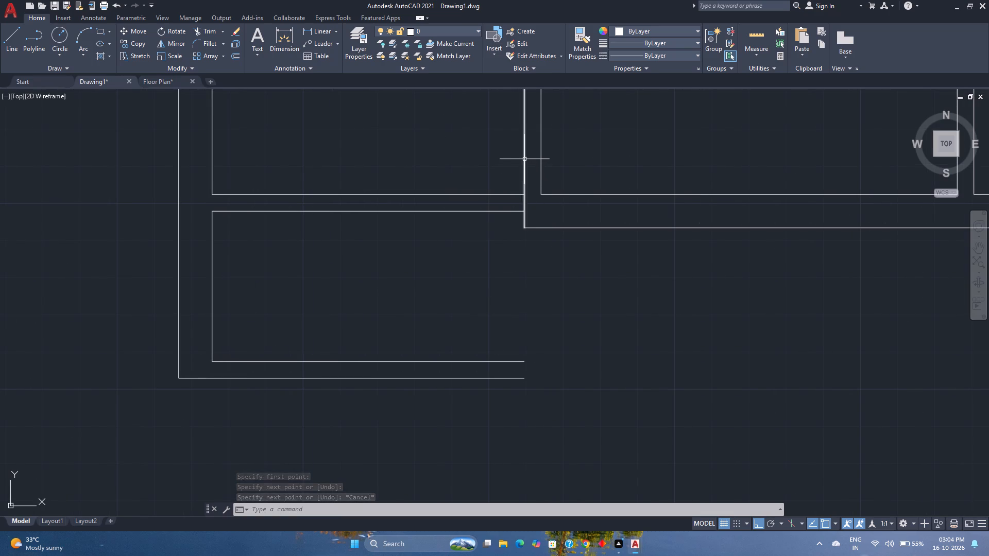
click(524, 159)
click(526, 229)
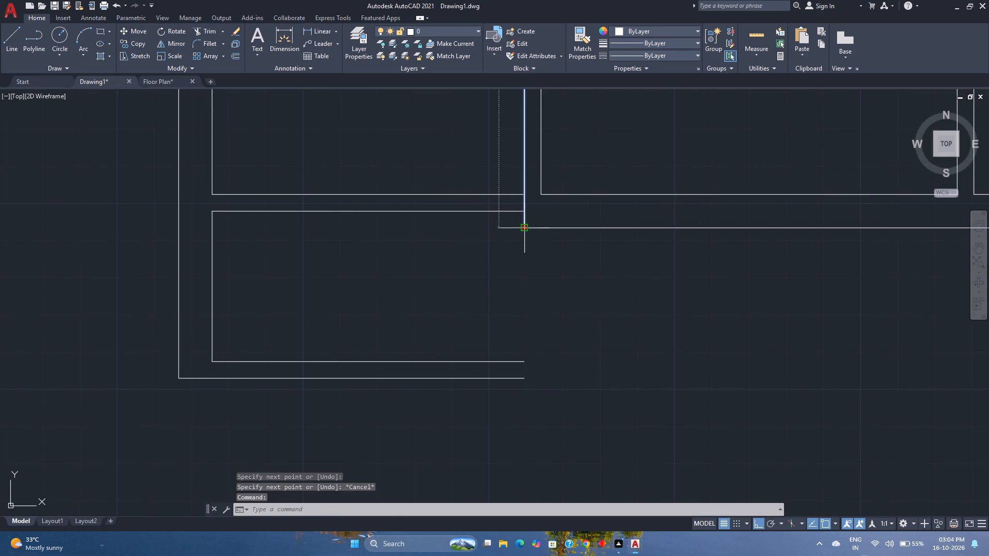
click(521, 358)
key(Escape)
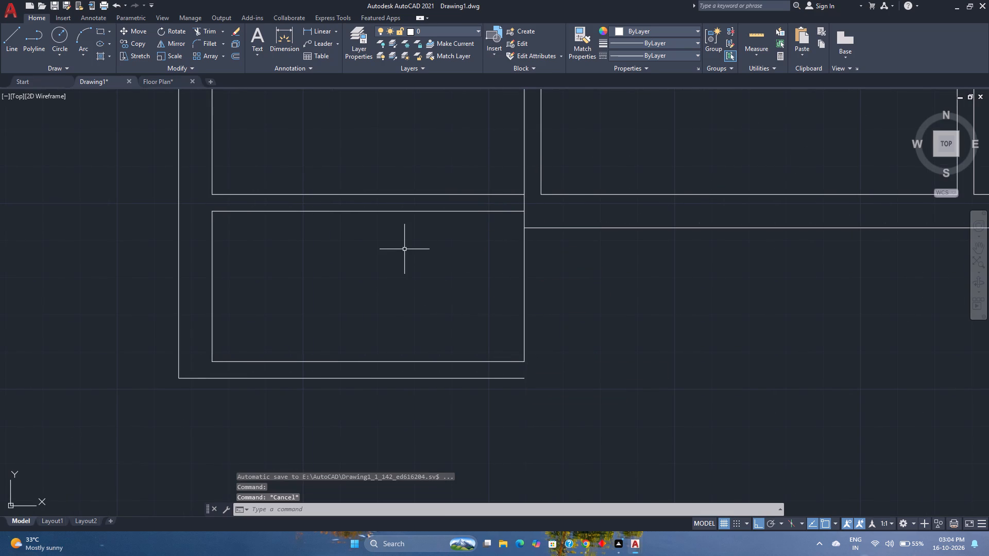
Draw a vertical line down from the building's outer bottom line, aligned with the lower middle room's left inner line.
key(space)
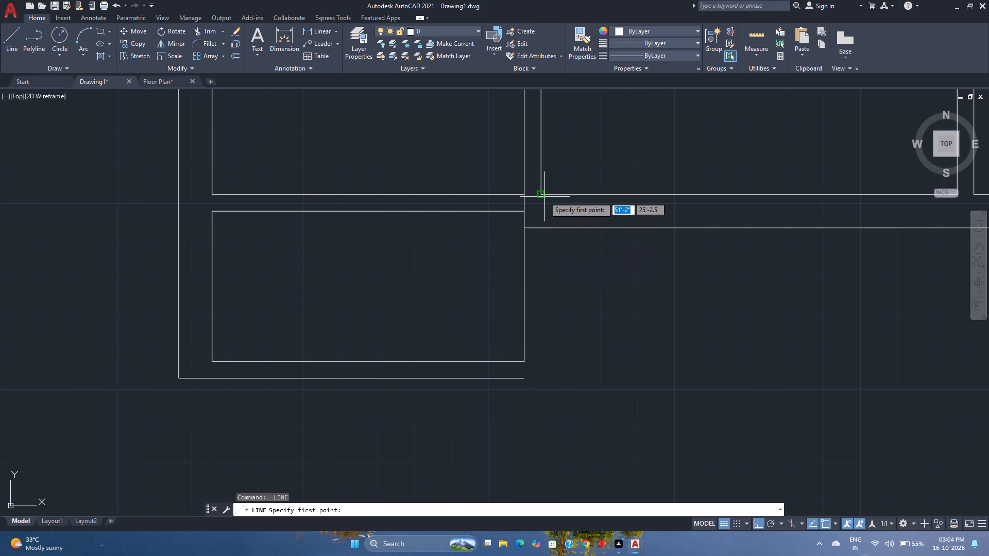
click(542, 228)
click(554, 347)
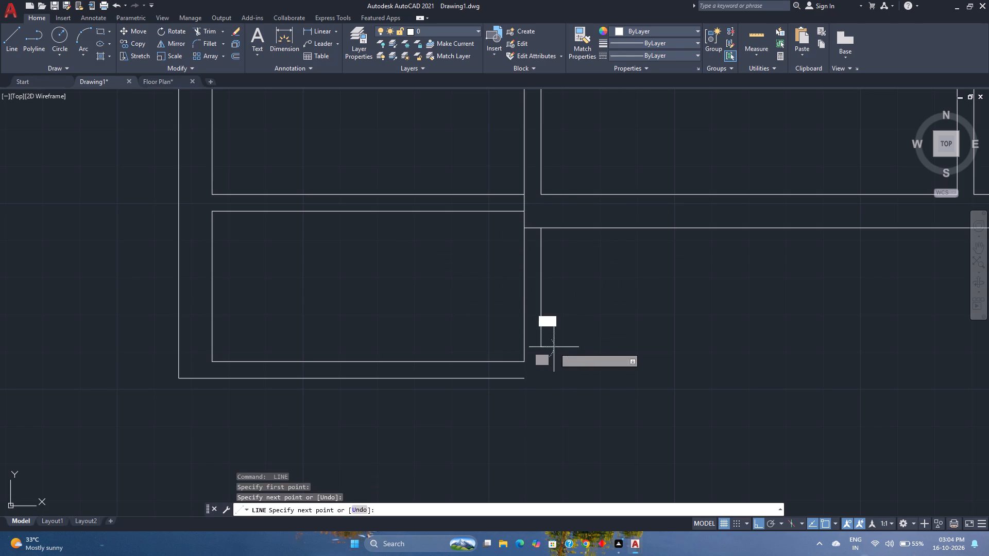
key(Escape)
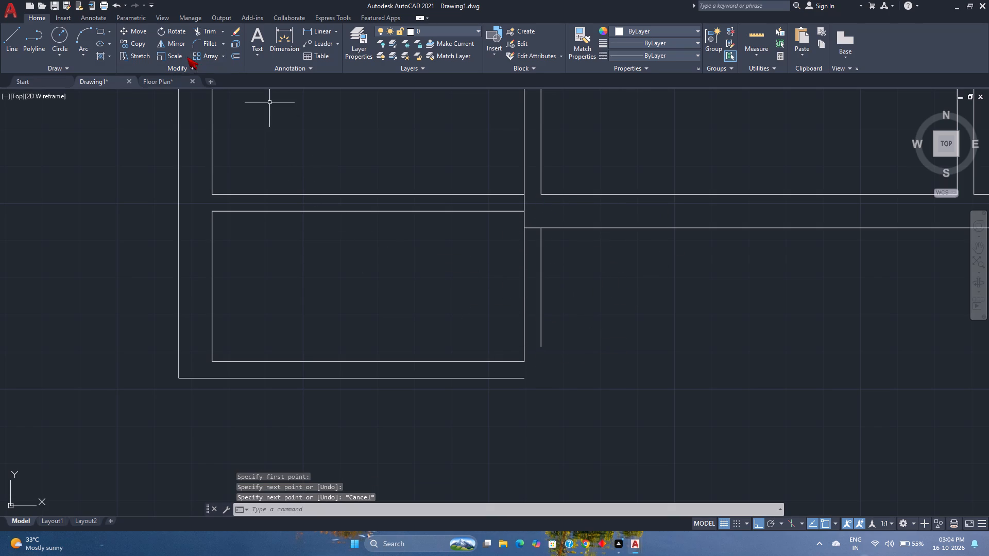
Fillet the new vertical line with the lowest horizontal line to close the bottom space's outer right corner.
click(205, 37)
click(205, 43)
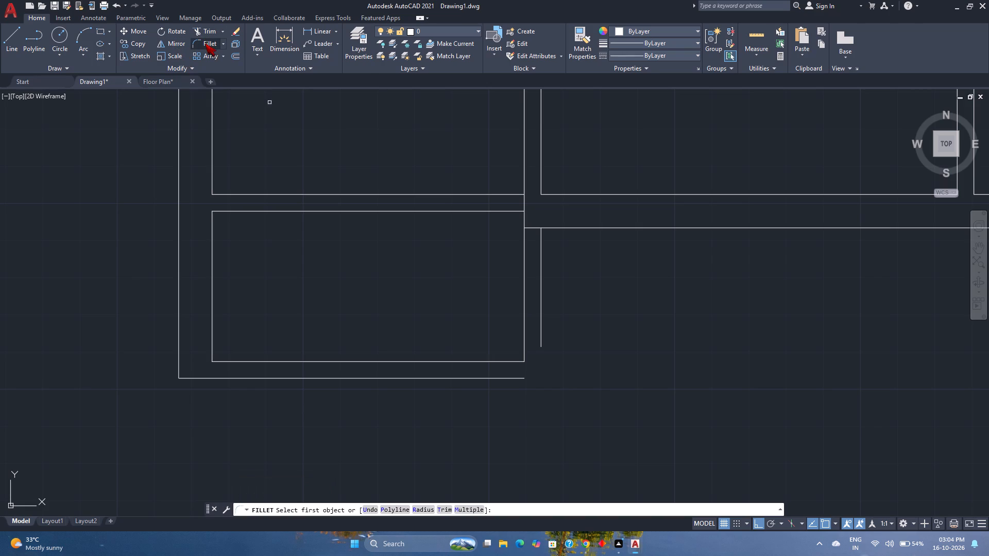
click(468, 377)
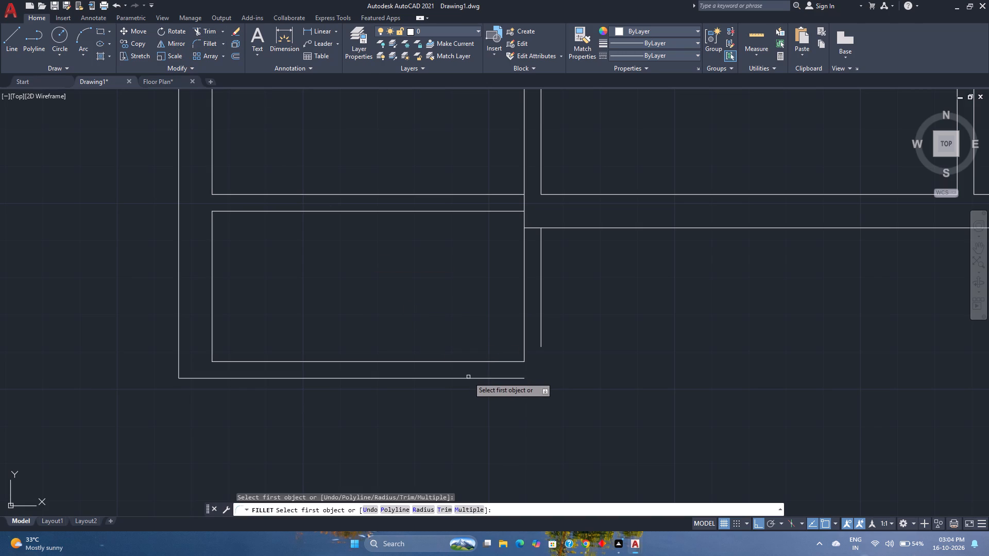
click(541, 297)
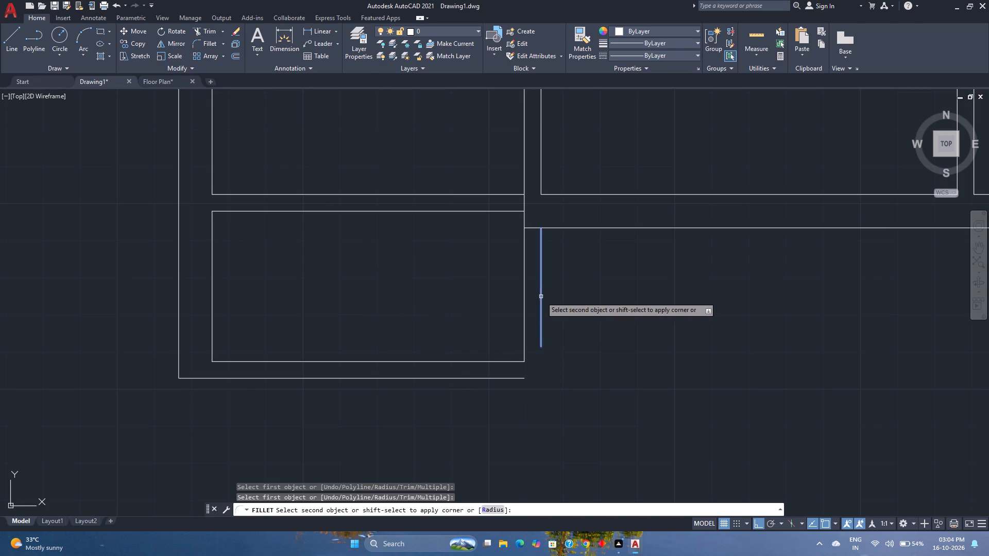
click(493, 380)
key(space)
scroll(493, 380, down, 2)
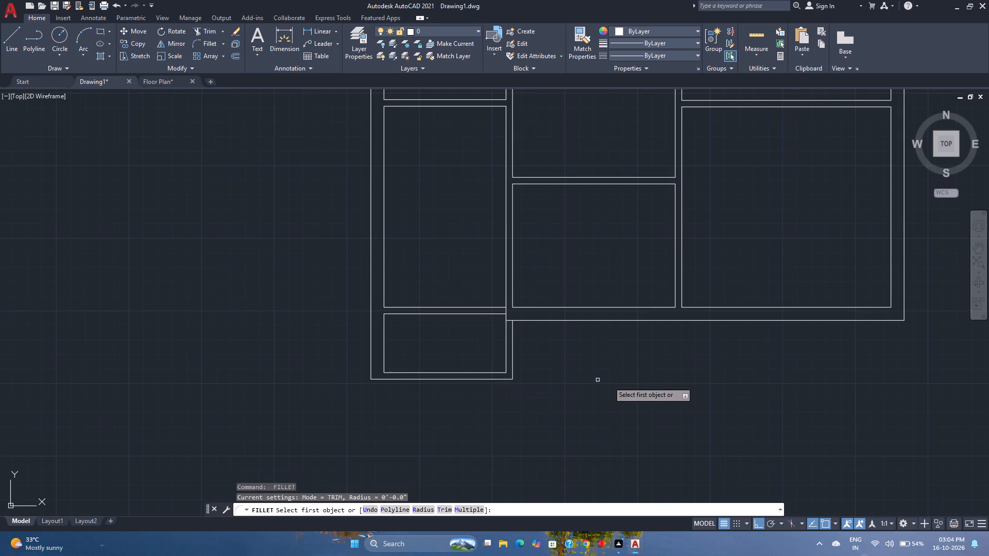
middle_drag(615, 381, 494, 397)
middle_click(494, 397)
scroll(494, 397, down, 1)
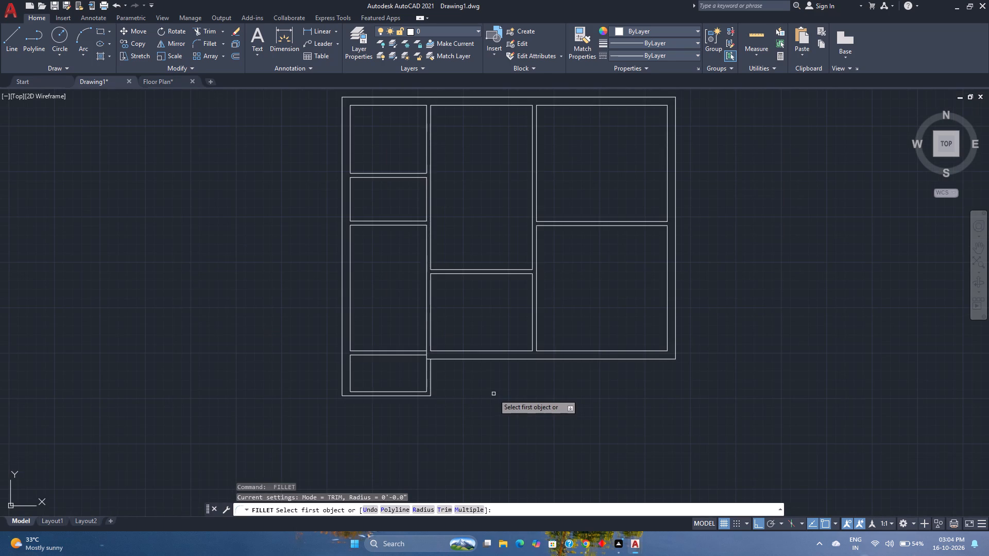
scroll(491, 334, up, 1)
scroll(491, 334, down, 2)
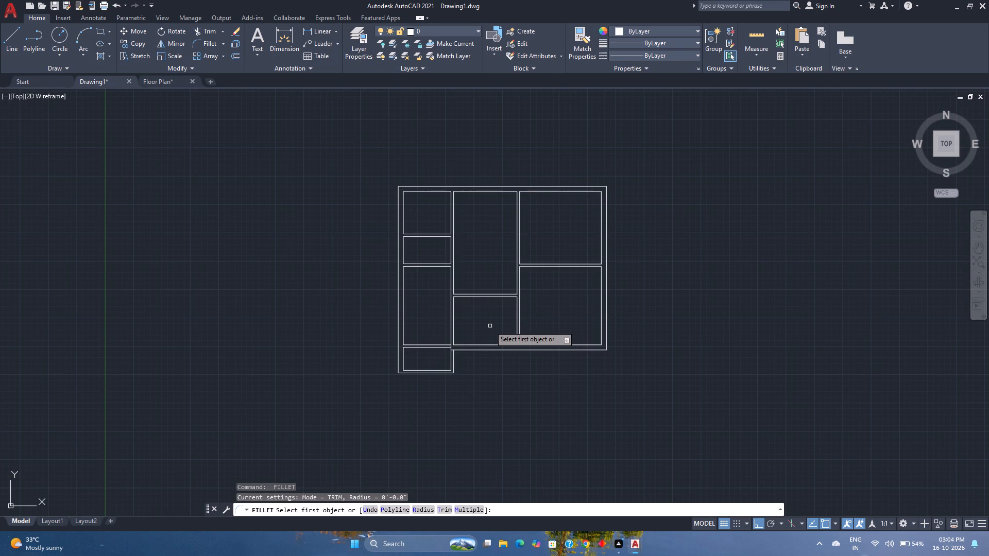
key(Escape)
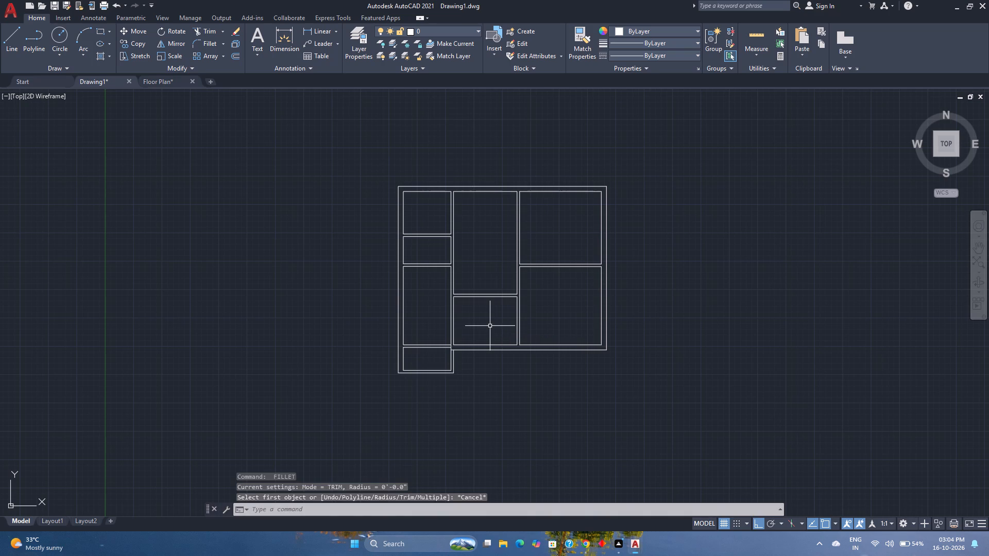
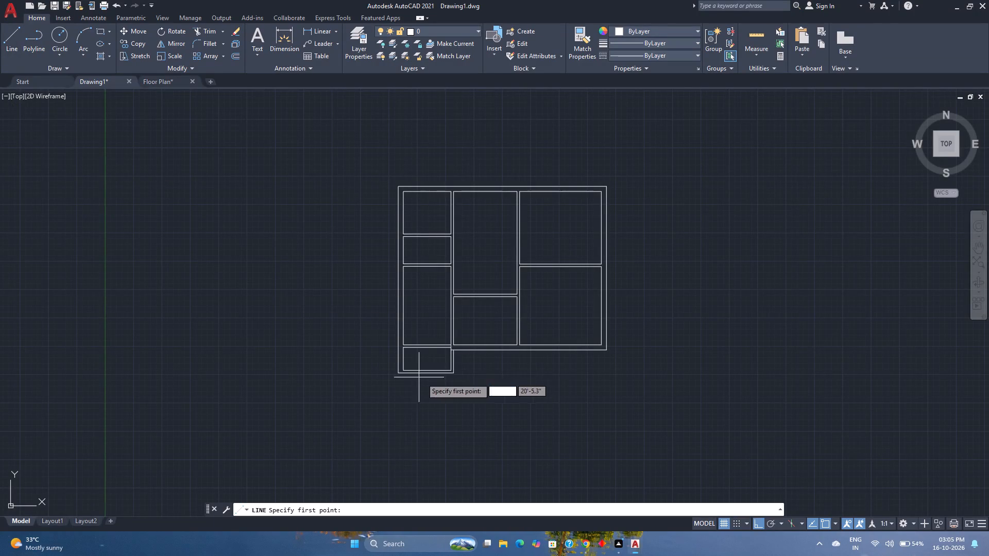
Draw a horizontal line from midway between the lower left room's bottom line and the bottom space's top line to the building's outer right line.
scroll(464, 349, up, 5)
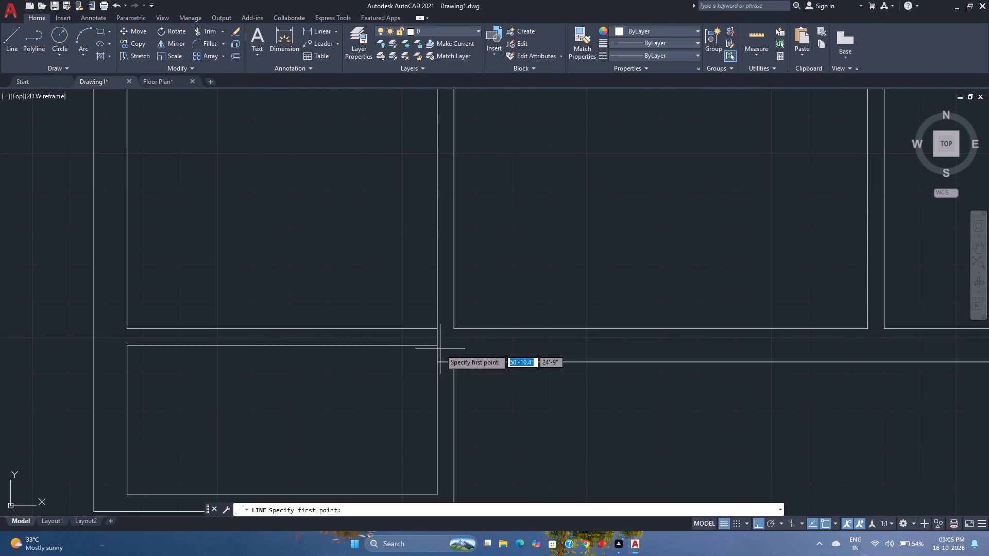
text(m2p)
key(Return)
scroll(114, 360, up, 2)
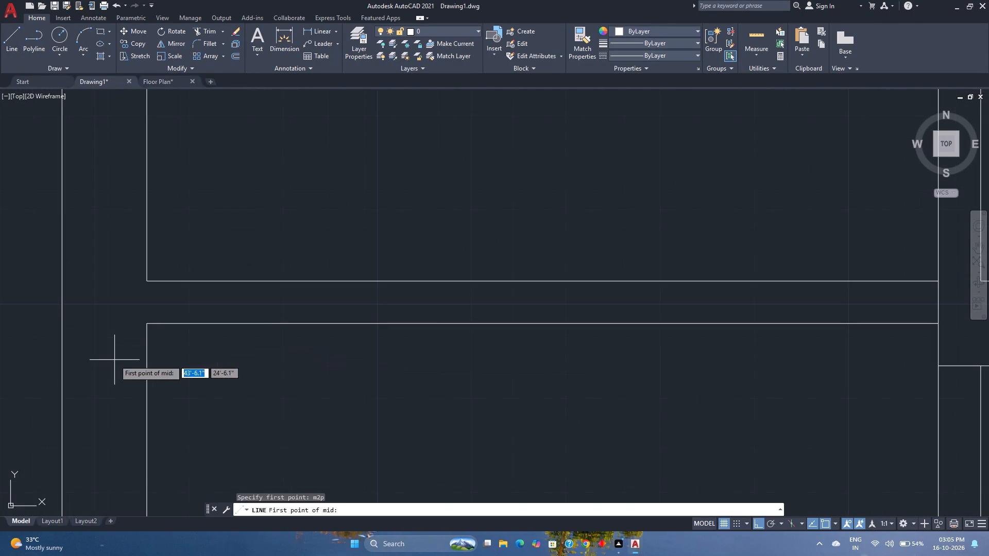
click(146, 282)
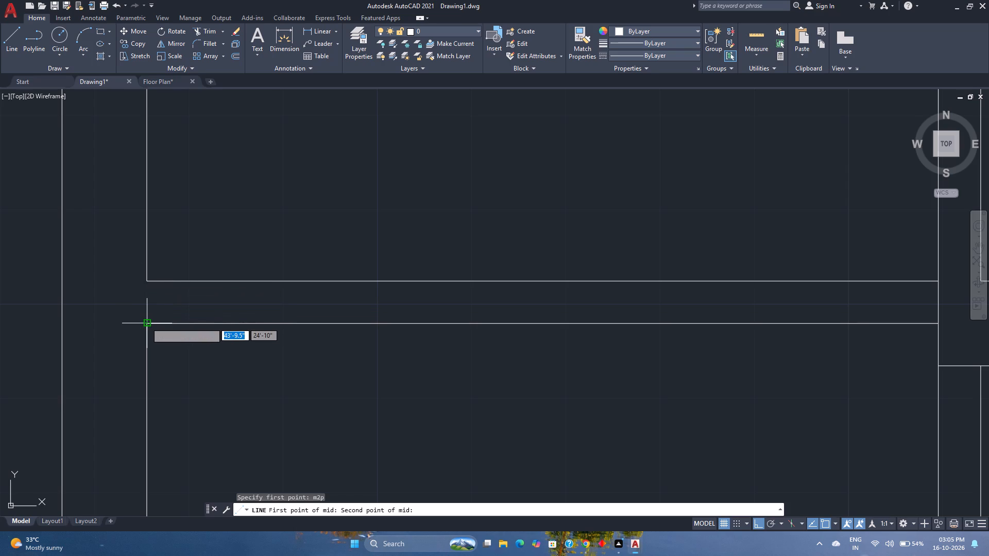
click(146, 322)
scroll(146, 322, down, 2)
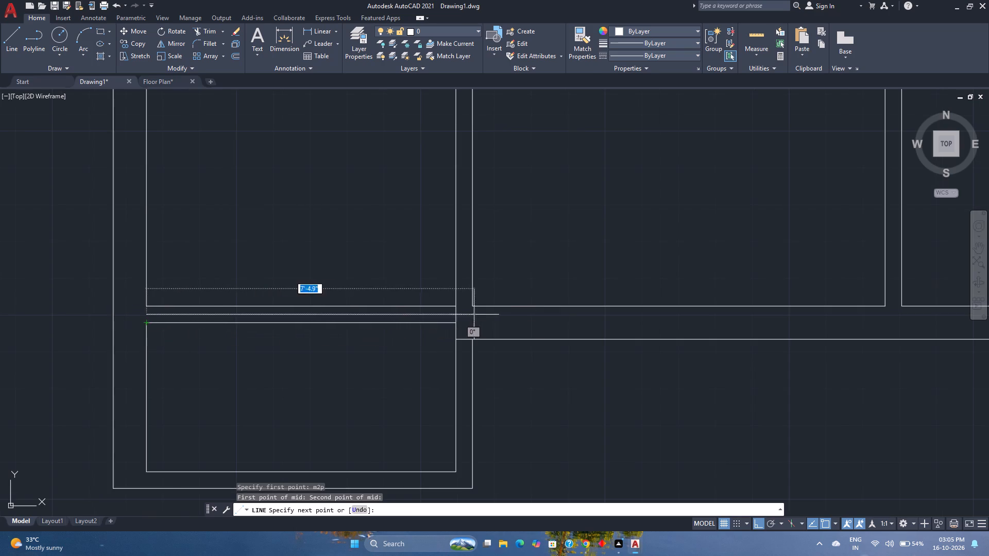
scroll(593, 314, down, 5)
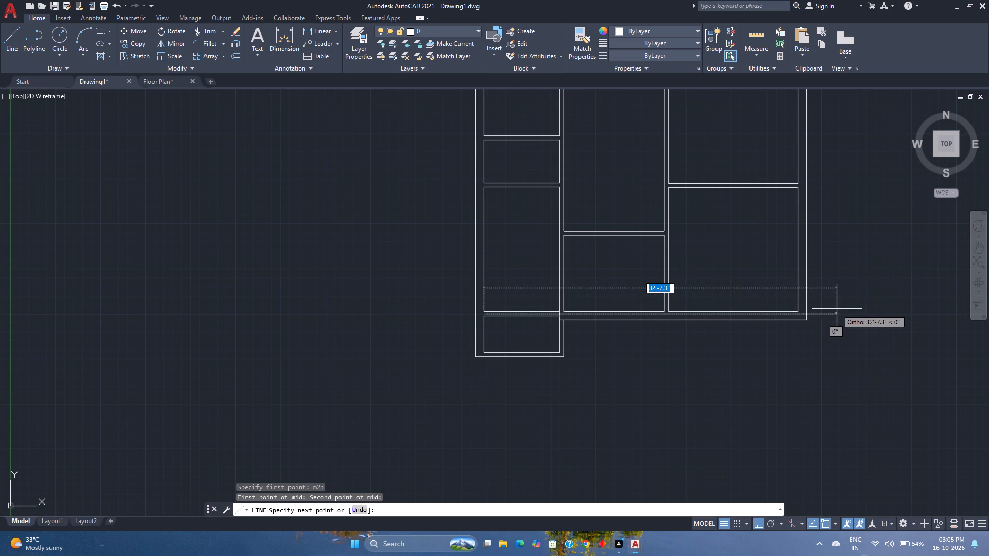
click(809, 312)
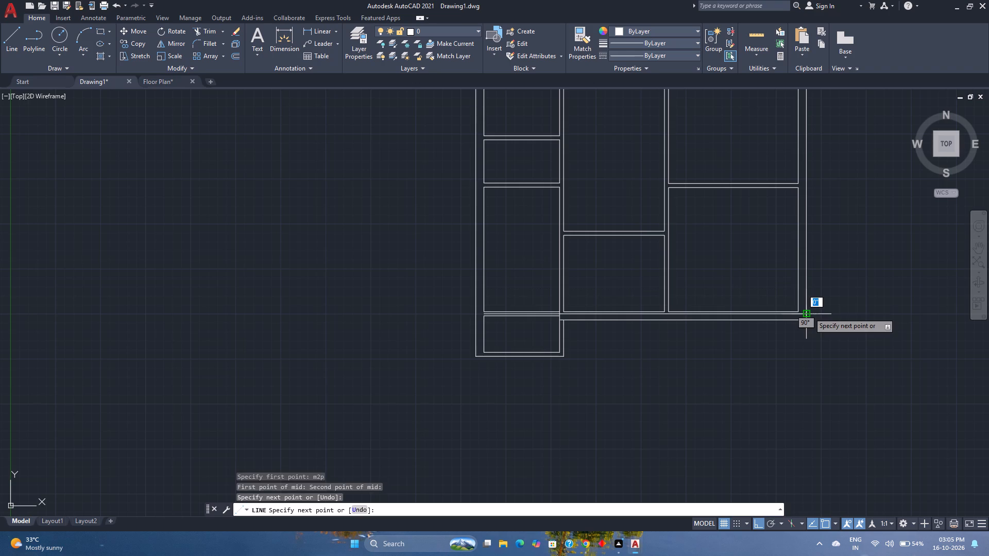
key(Escape)
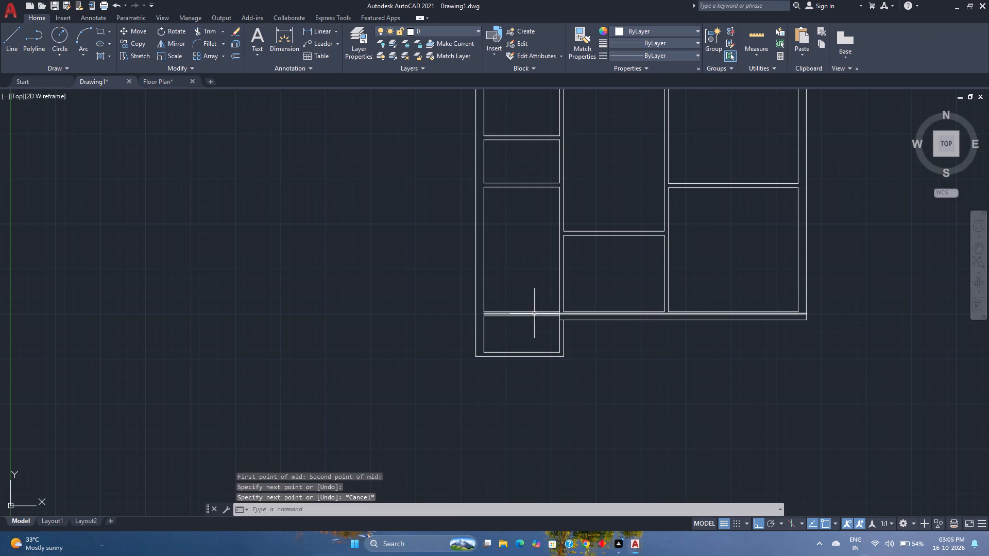
Stretch the new horizontal line's left end to the building's outer left line.
scroll(534, 314, up, 2)
scroll(464, 319, up, 2)
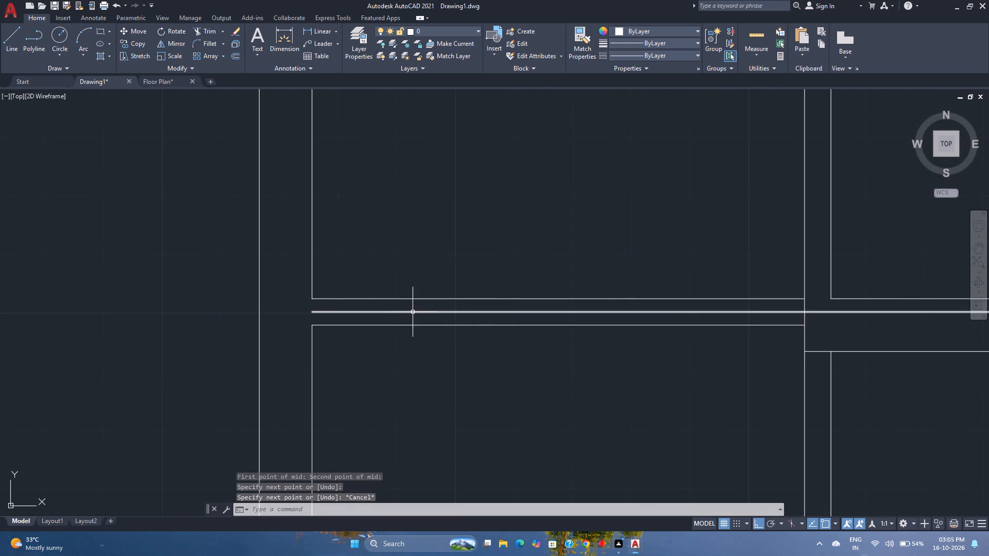
click(413, 312)
click(314, 312)
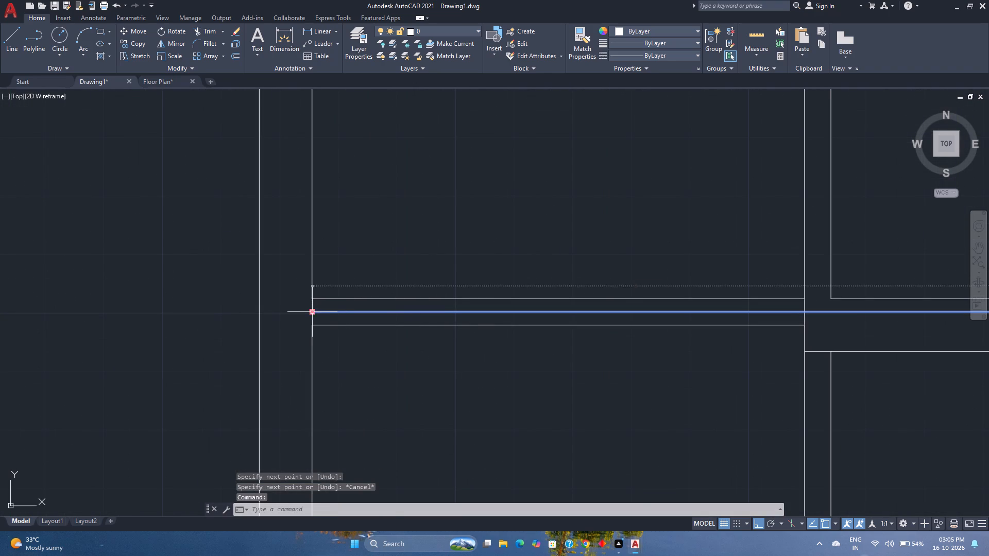
click(260, 310)
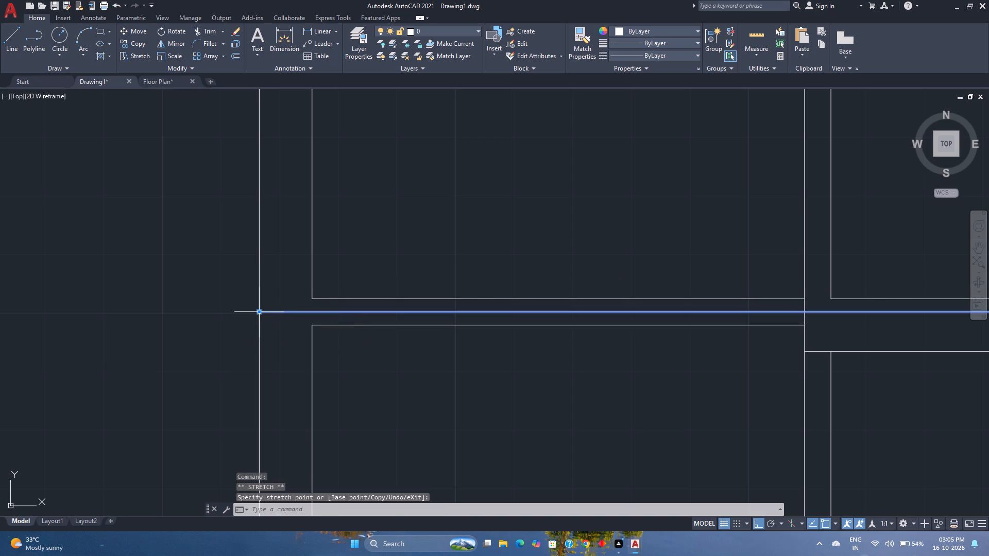
Extend both ends of the horizontal line 5' beyond the building's outer left and right lines.
click(261, 311)
text(5')
key(Return)
scroll(105, 305, down, 4)
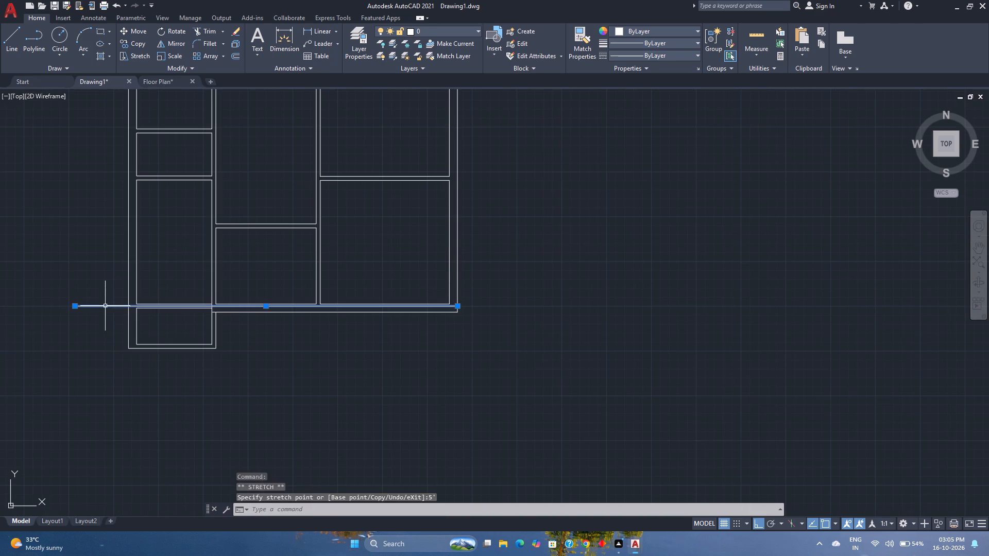
click(456, 308)
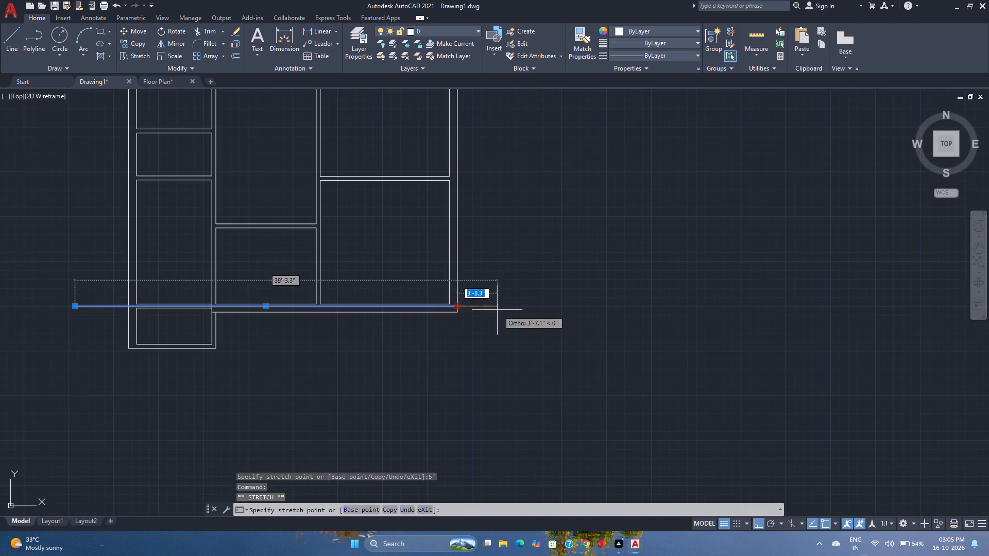
text(5')
key(Return)
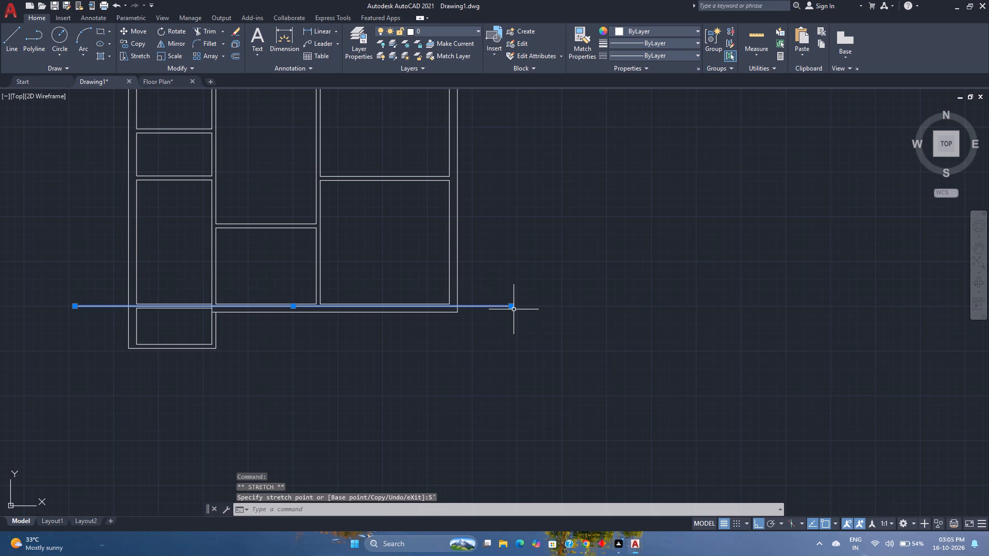
Move the extended horizontal line down onto the bottom space's inner top line, using its crossing with the right wall line as base point.
click(132, 26)
scroll(218, 305, up, 1)
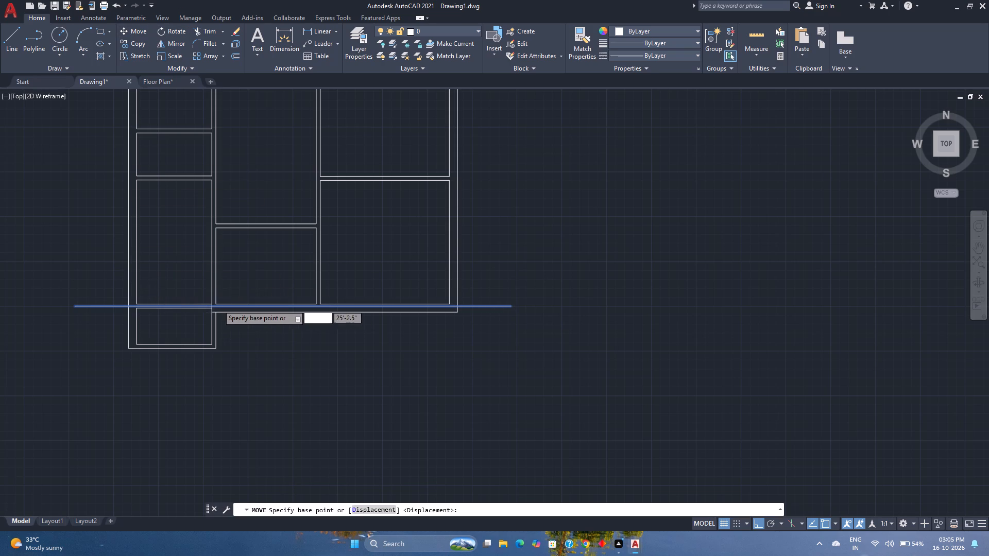
scroll(198, 314, up, 6)
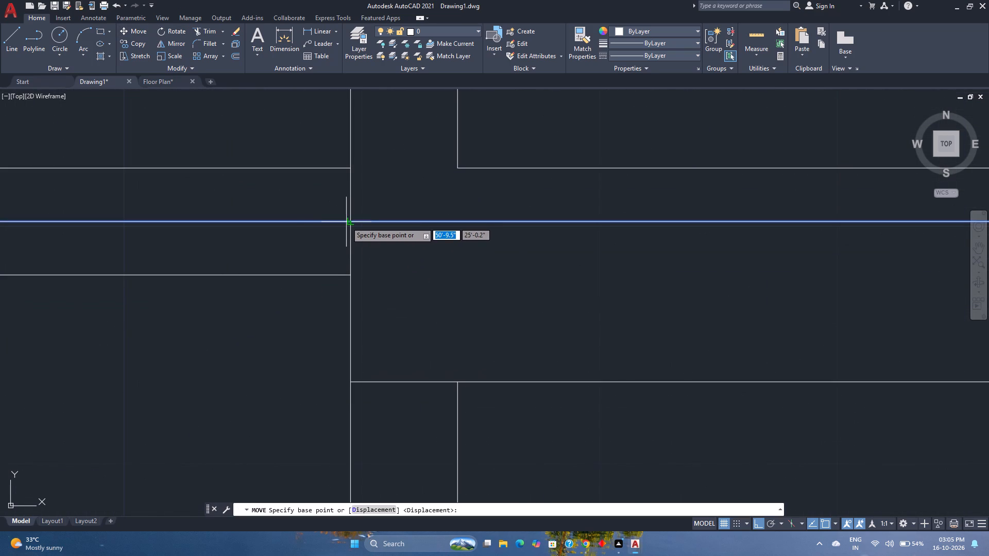
click(351, 221)
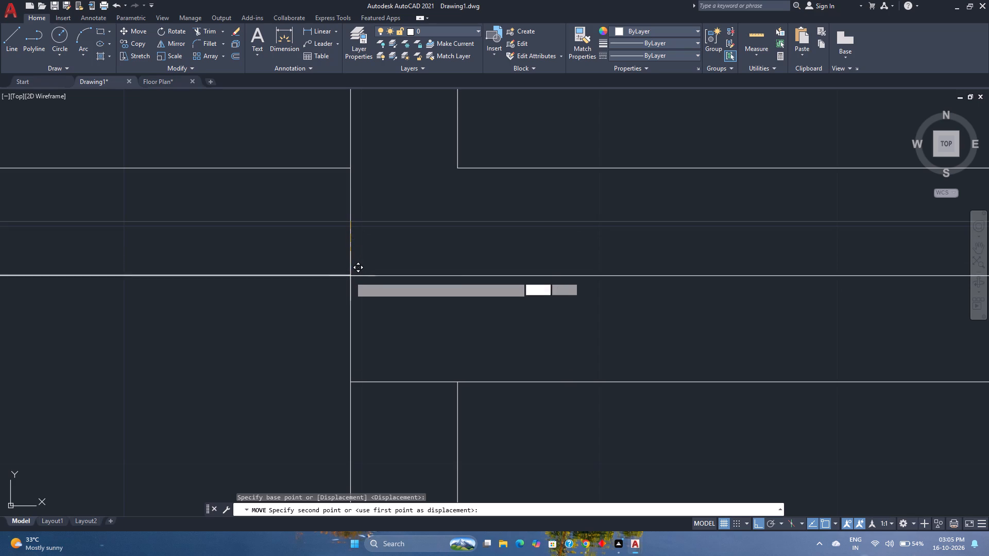
click(350, 276)
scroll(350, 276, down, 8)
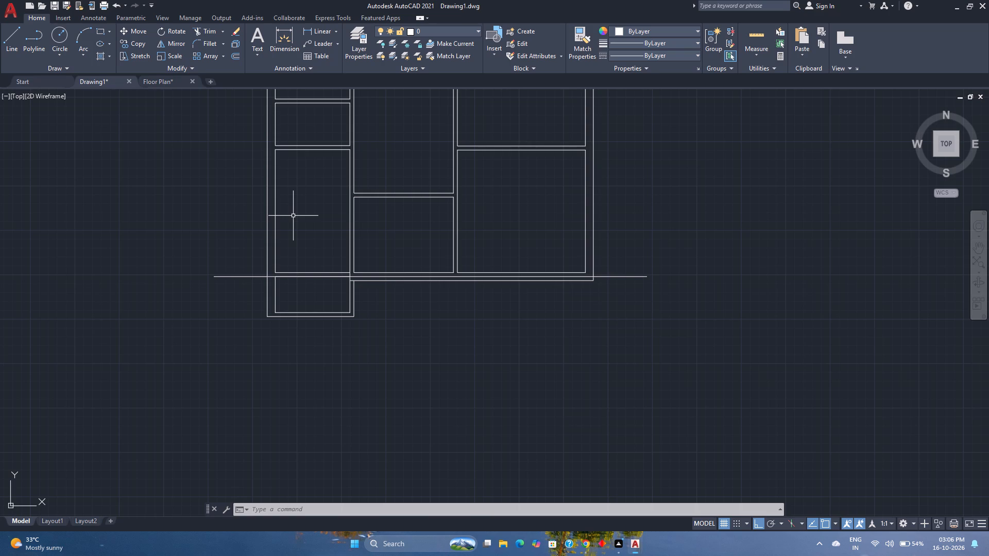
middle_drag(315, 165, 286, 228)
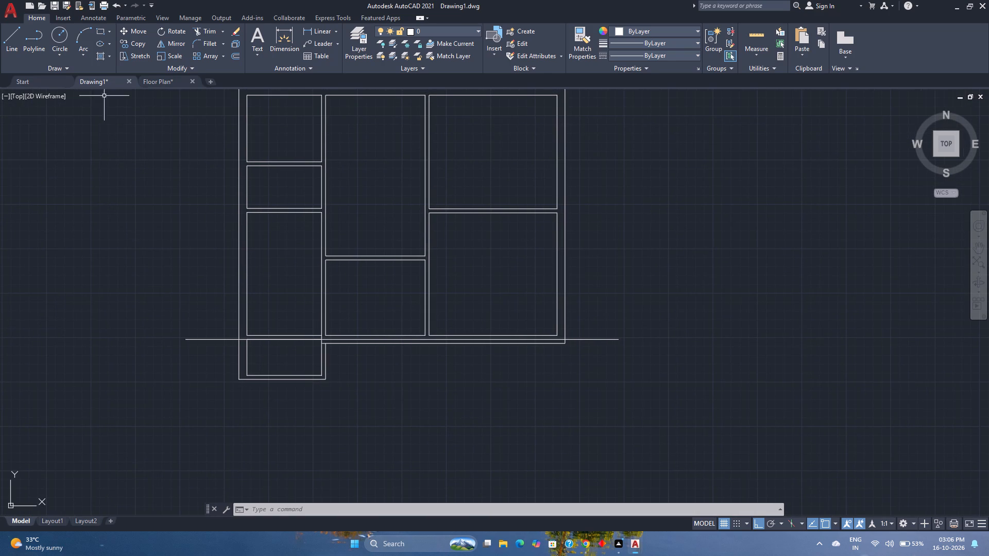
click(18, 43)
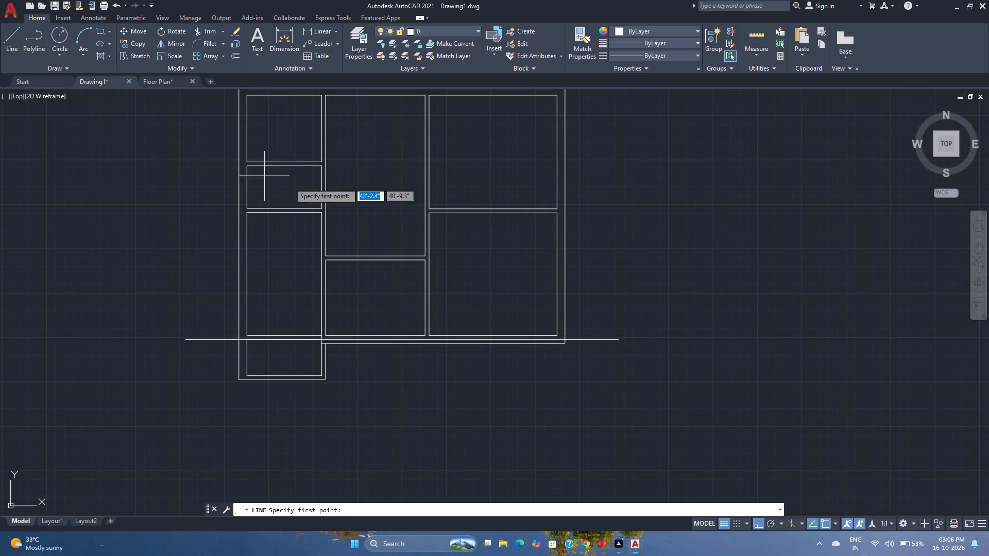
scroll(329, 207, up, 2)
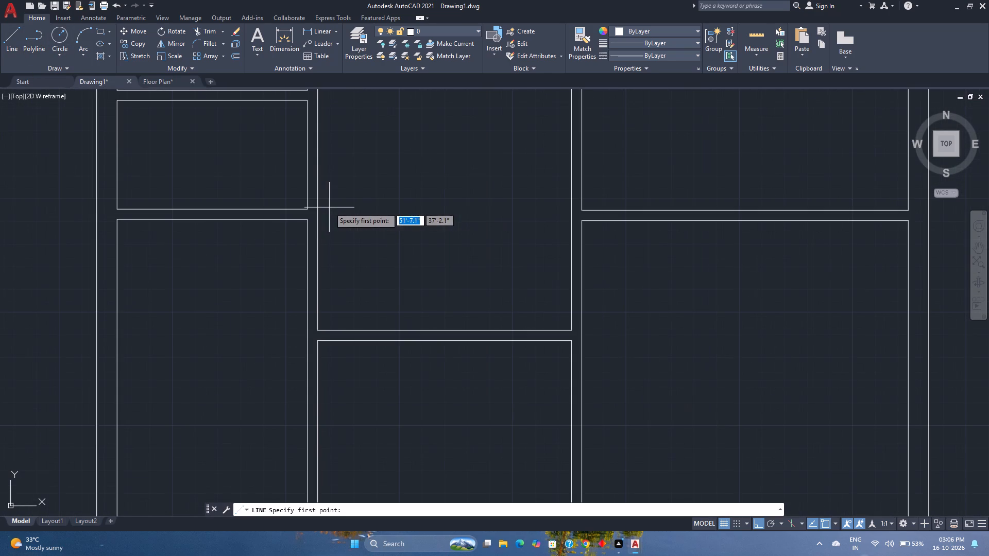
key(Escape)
Copy the extended horizontal line up to the midpoint of the wall between the left column's middle and lower rooms.
scroll(320, 211, down, 2)
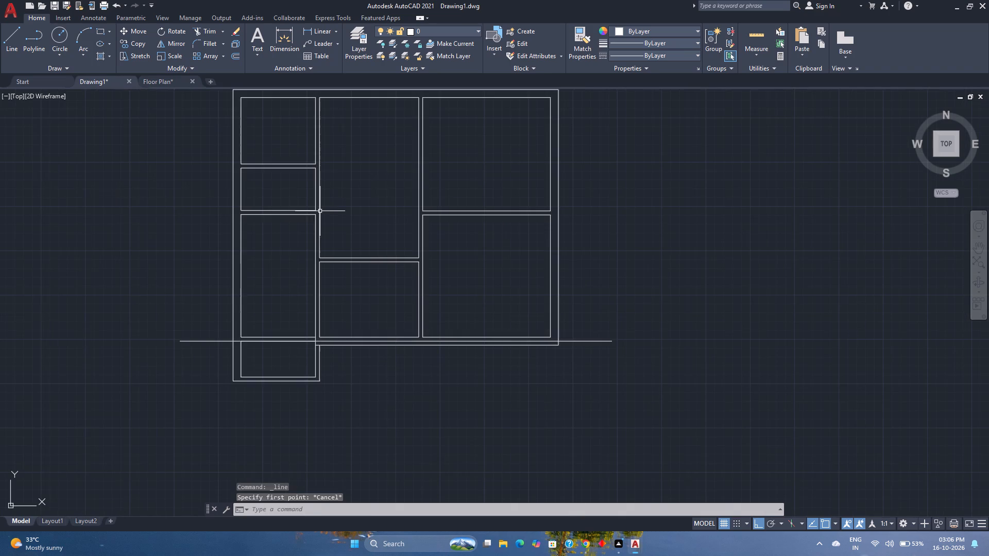
click(285, 341)
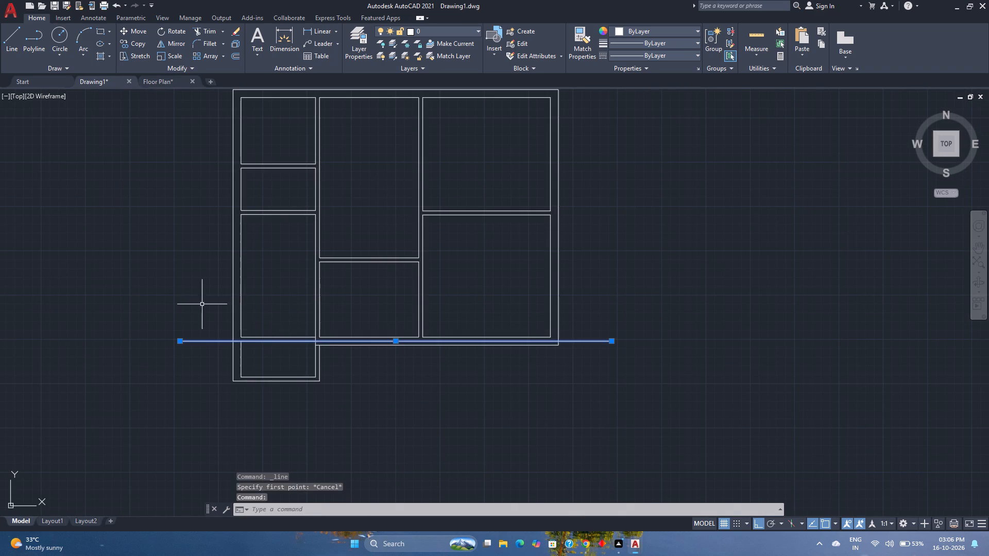
click(130, 42)
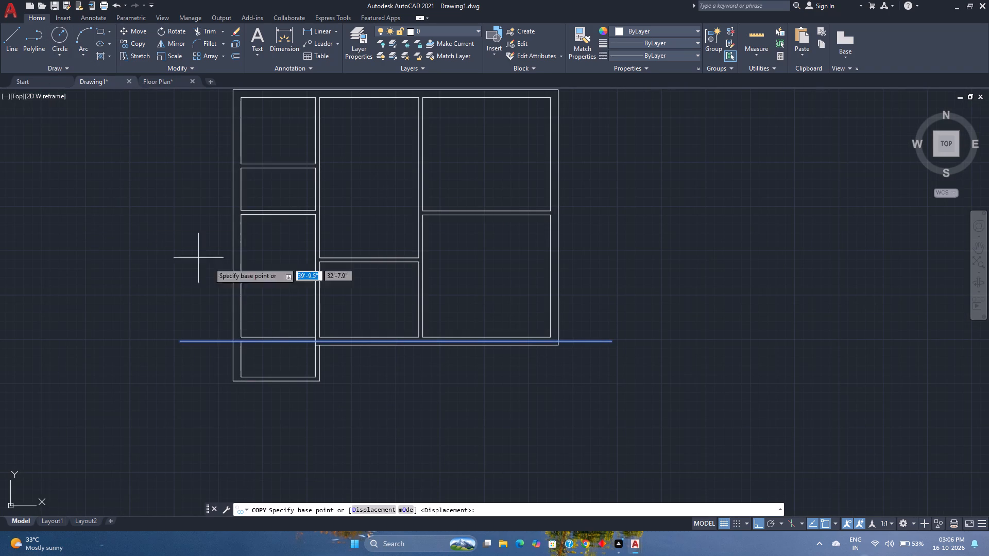
scroll(306, 353, up, 3)
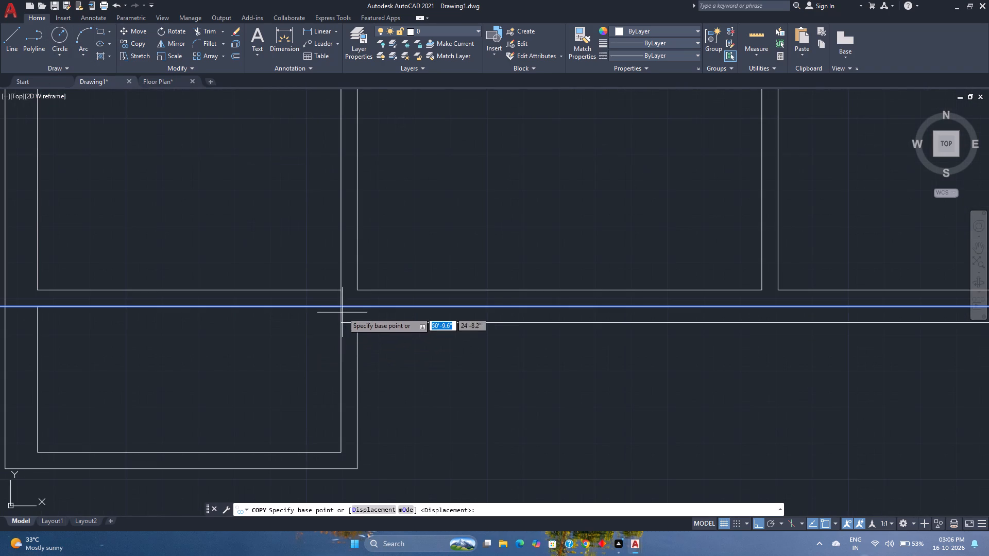
click(342, 306)
scroll(344, 238, down, 3)
middle_drag(344, 238, 331, 326)
middle_click(331, 326)
scroll(321, 210, up, 3)
text(m2p)
key(Return)
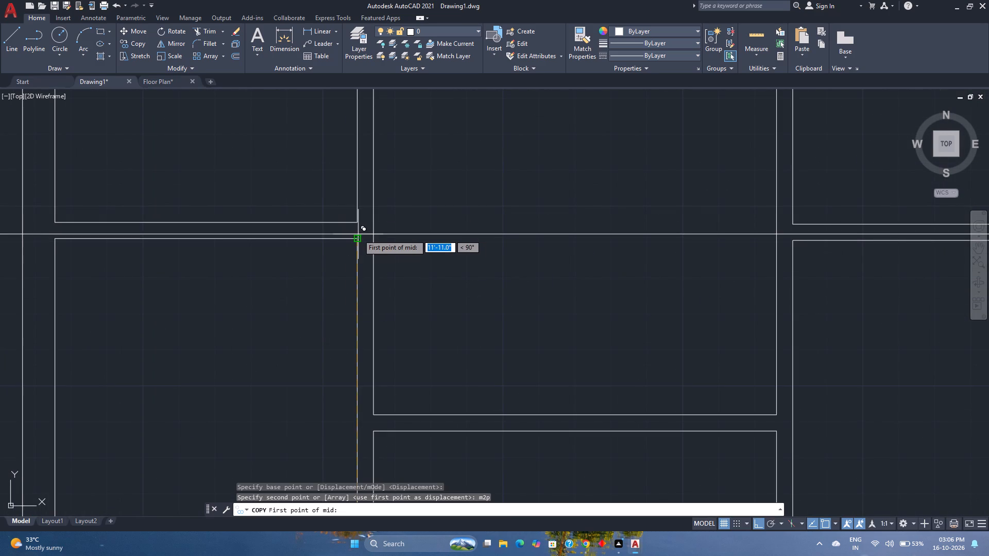
click(356, 223)
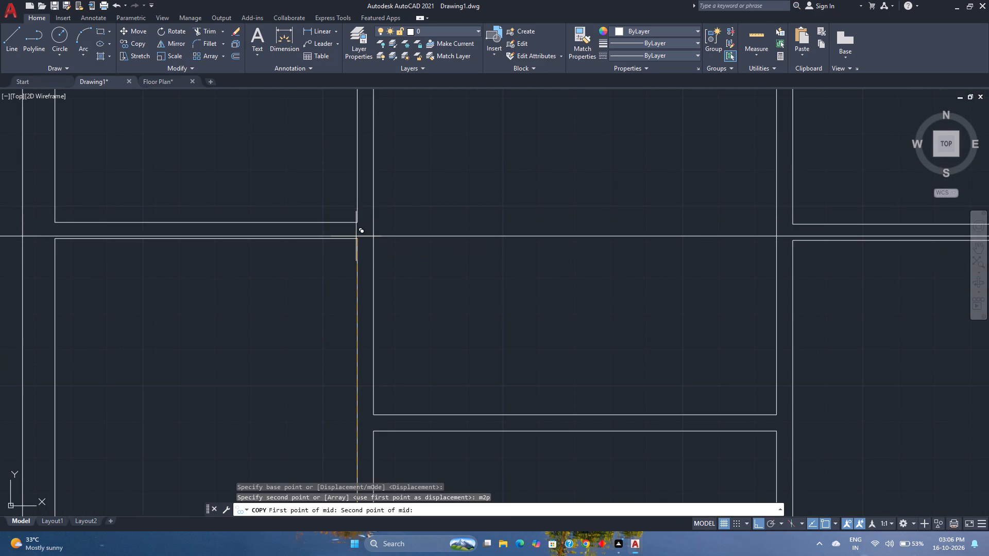
click(356, 239)
Copy the extended horizontal line up to the midpoint between the top wall's inner and outer lines.
scroll(356, 239, down, 3)
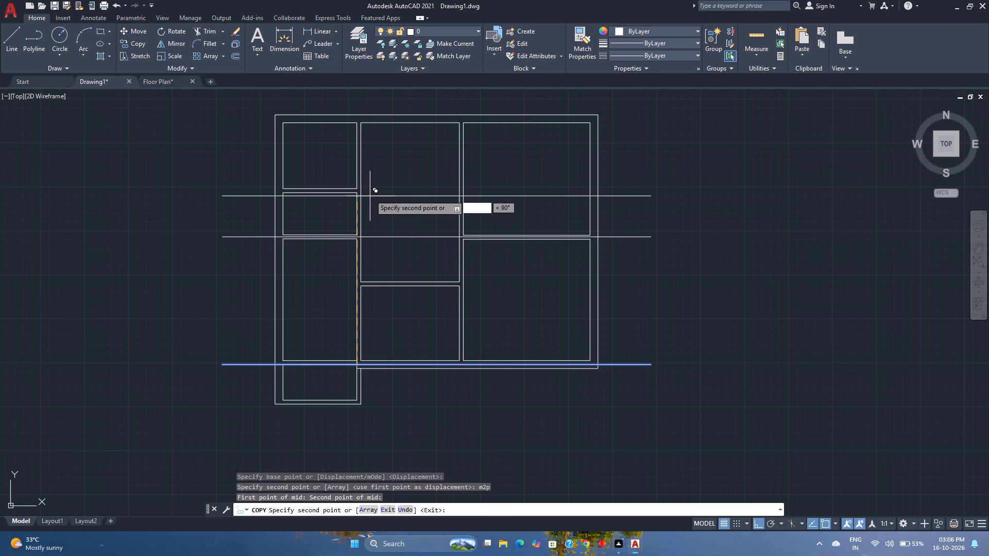
scroll(361, 204, up, 1)
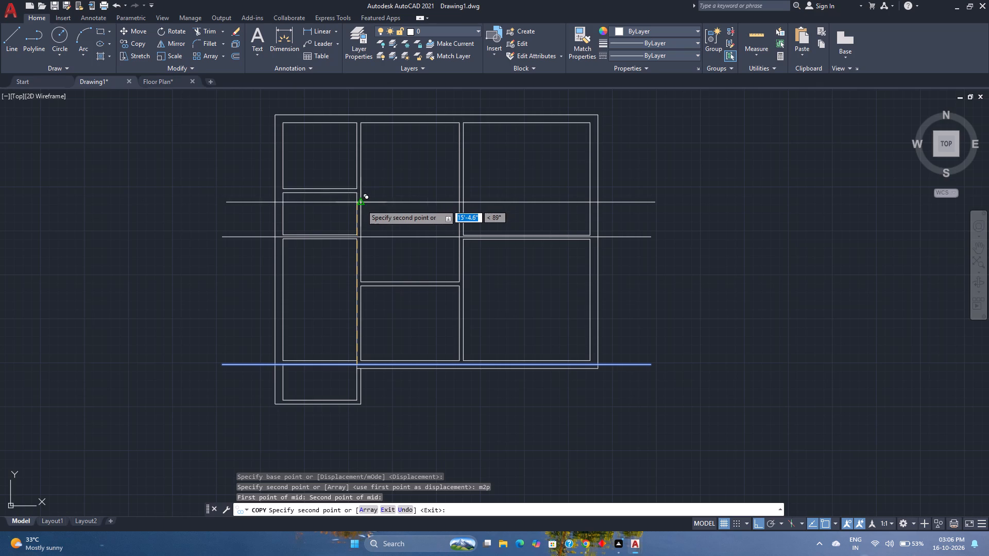
scroll(361, 204, up, 1)
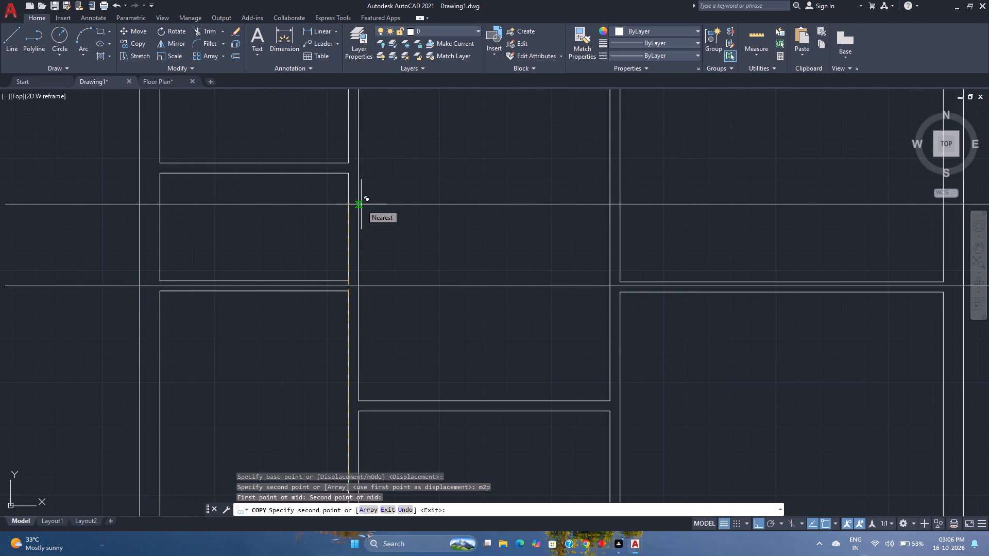
scroll(361, 204, up, 2)
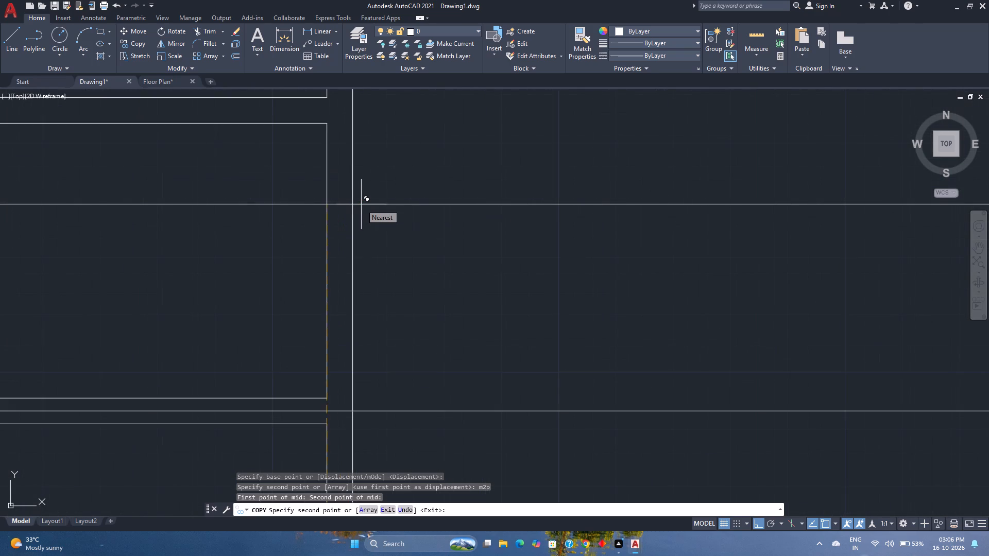
scroll(361, 204, down, 2)
middle_drag(361, 204, 333, 254)
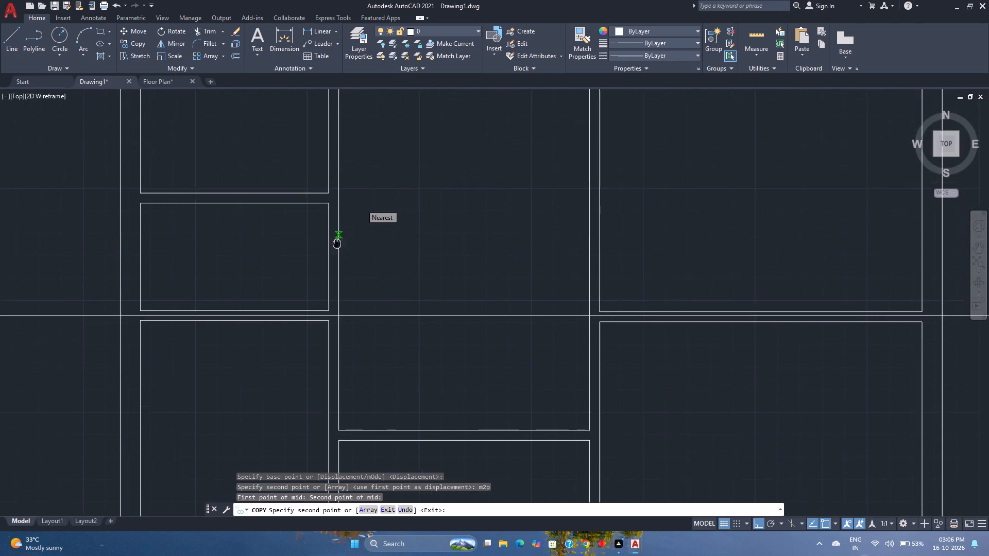
middle_drag(333, 254, 317, 307)
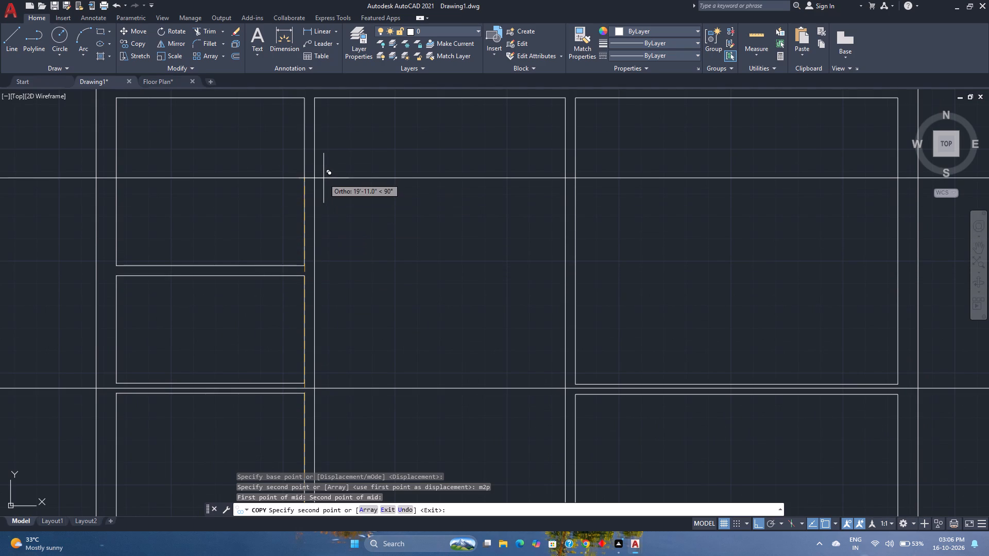
middle_drag(323, 178, 332, 278)
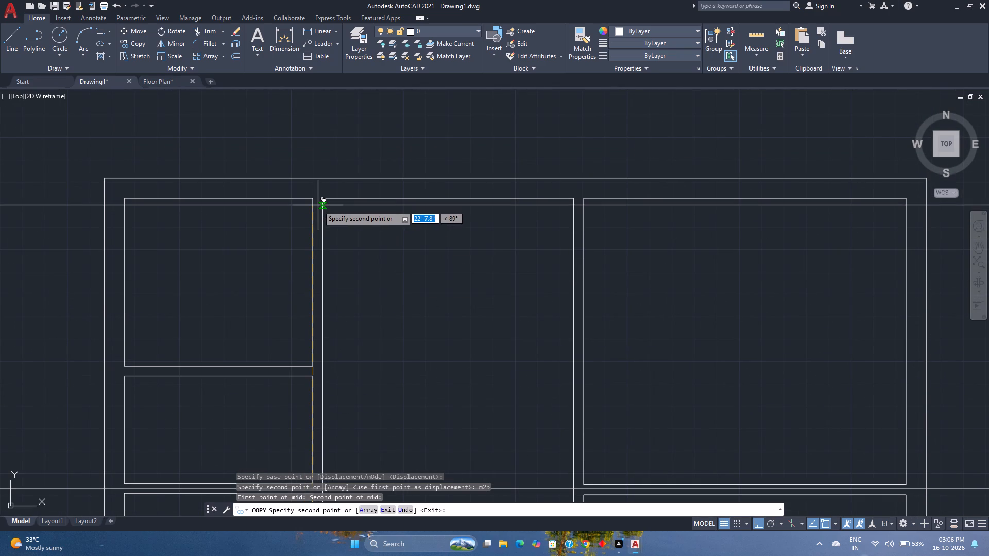
text(m2p)
key(Return)
scroll(319, 197, up, 1)
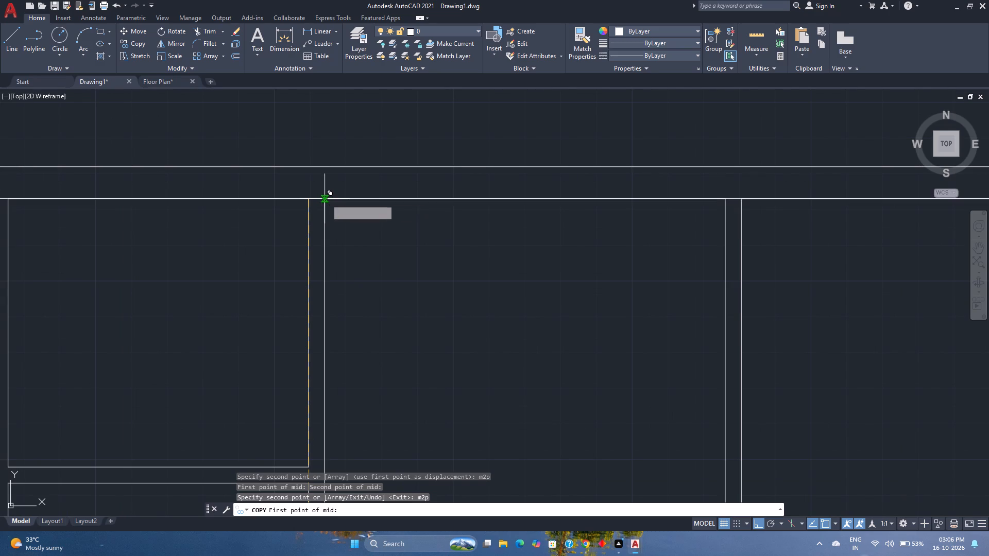
scroll(316, 197, up, 3)
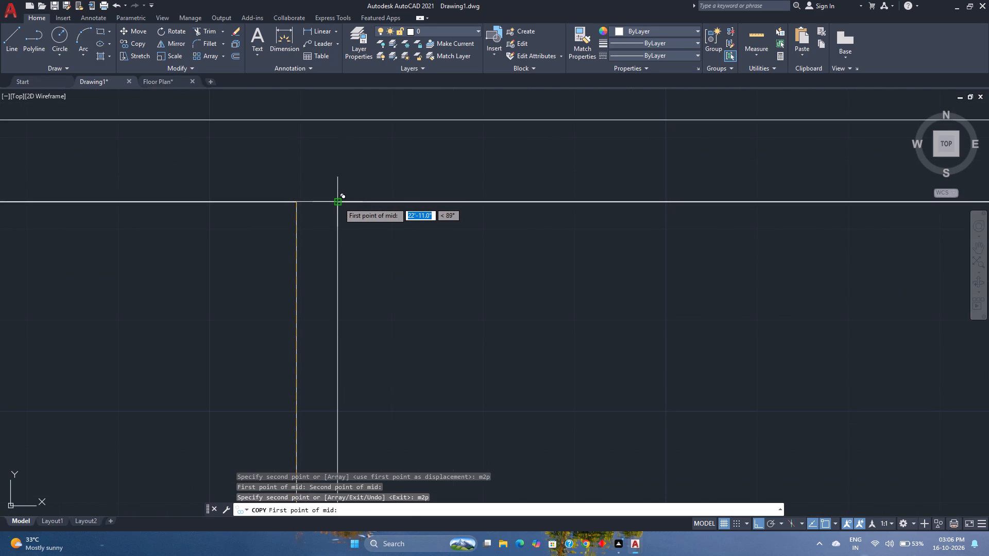
click(338, 202)
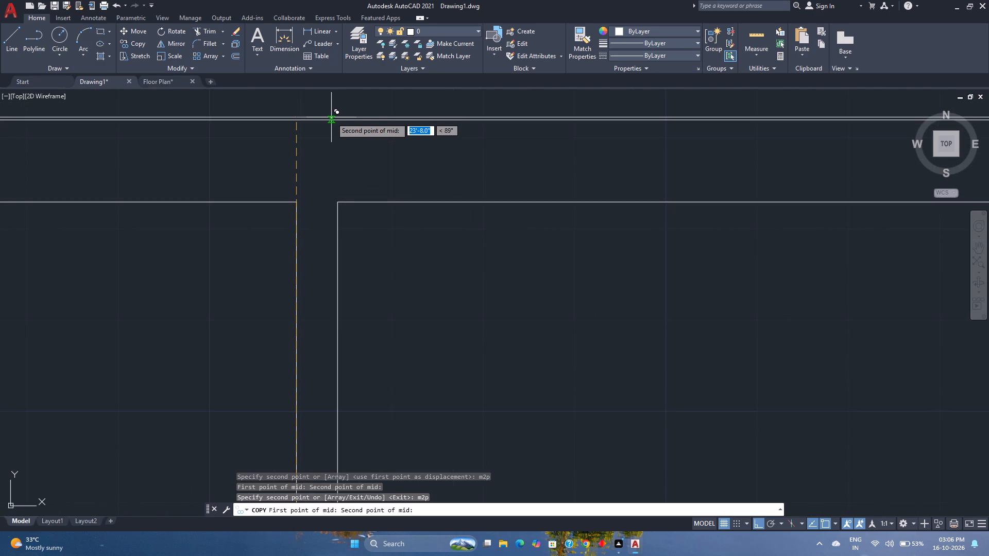
click(332, 120)
scroll(362, 184, down, 4)
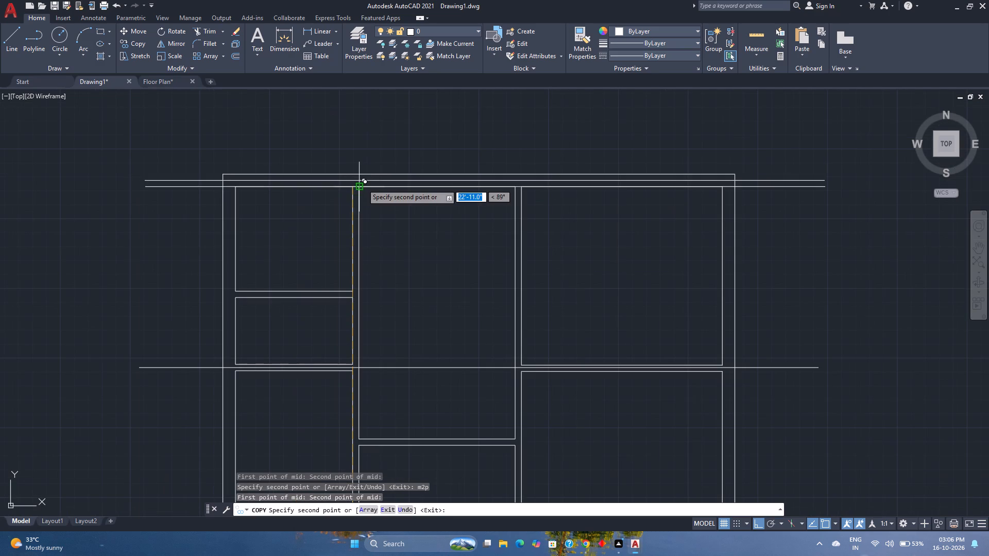
key(Escape)
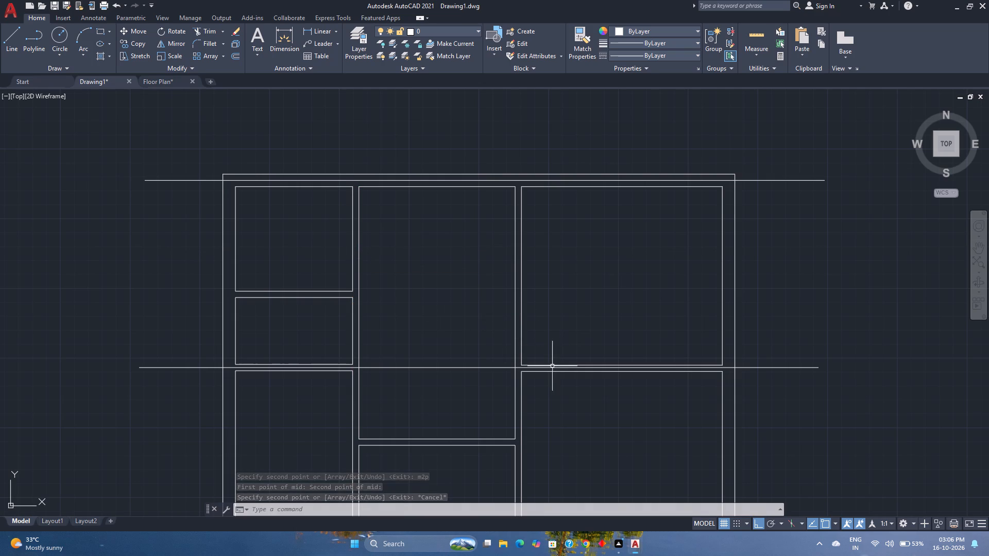
Delete both horizontal wall lines between the right column's upper and lower rooms.
scroll(544, 369, up, 3)
middle_drag(543, 362, 434, 352)
middle_click(433, 351)
middle_click(430, 351)
middle_click(424, 350)
middle_click(422, 350)
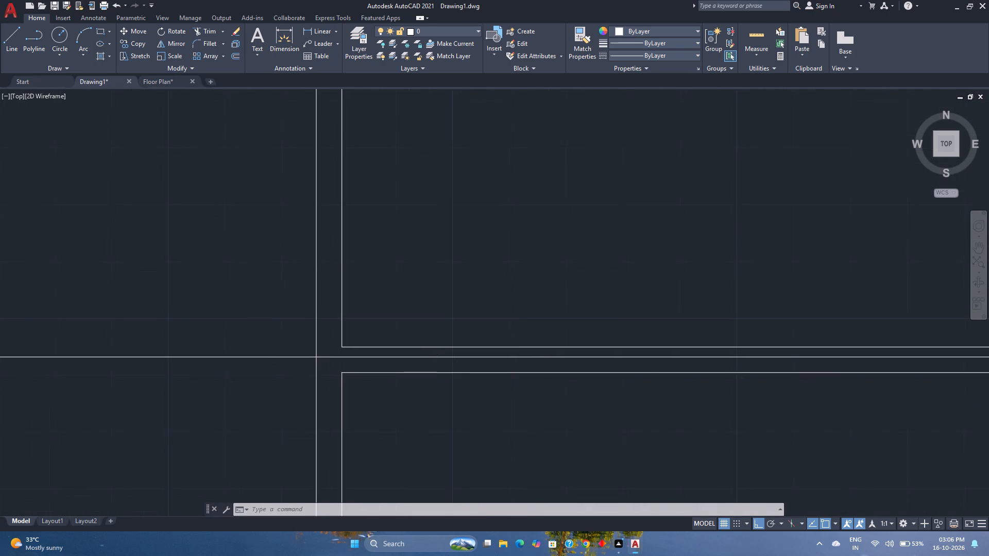
scroll(417, 334, down, 2)
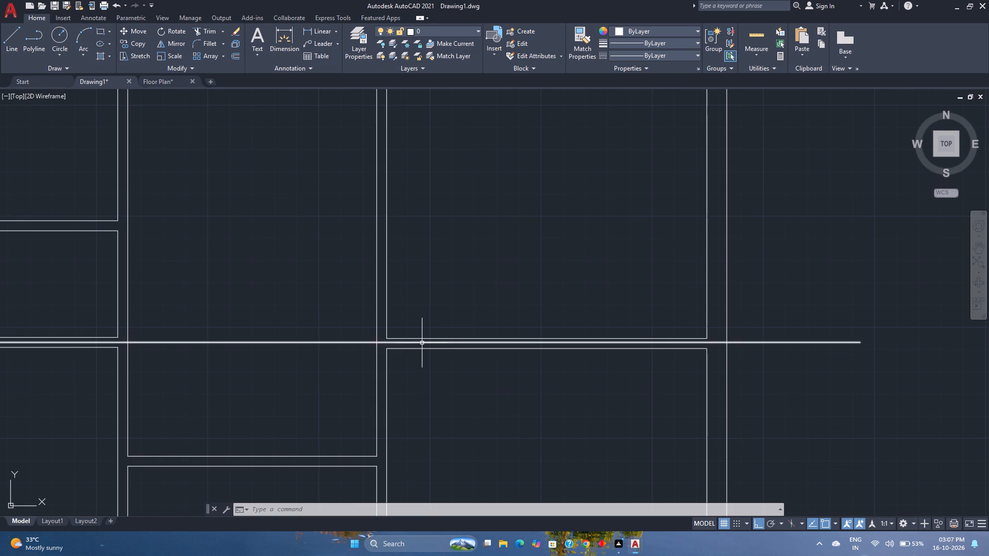
click(429, 338)
key(Delete)
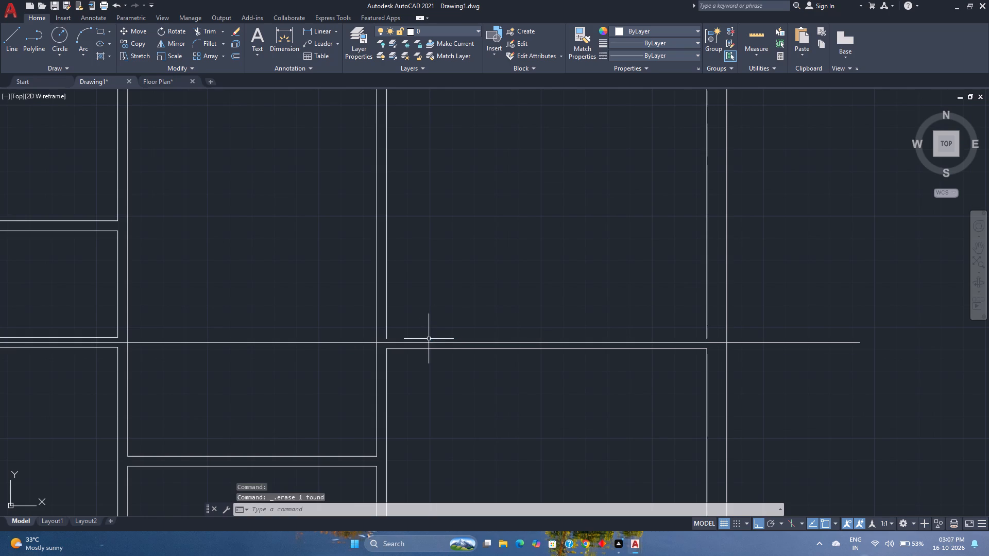
click(429, 347)
key(Delete)
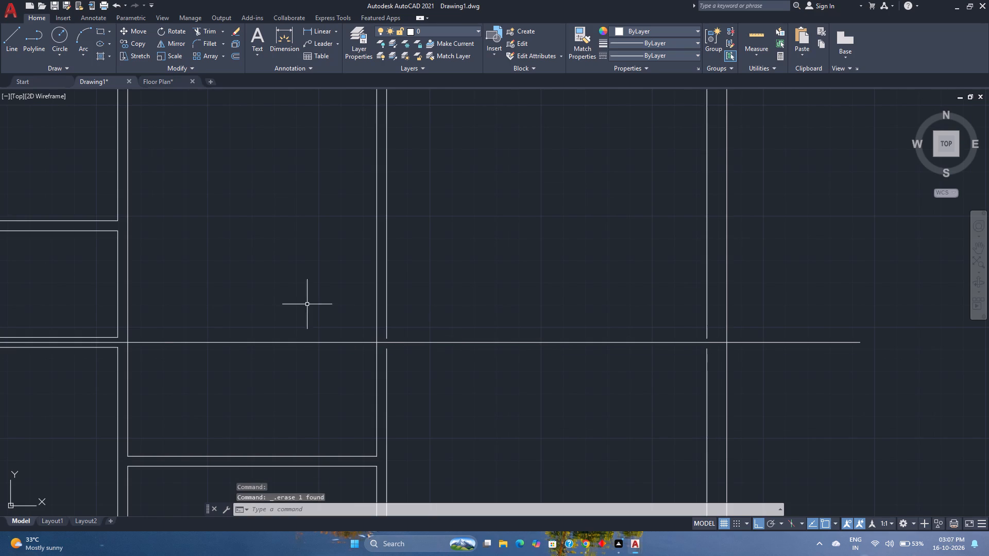
Offset the extended horizontal line between those two rooms 2.25" upward and 2.25" downward.
click(230, 53)
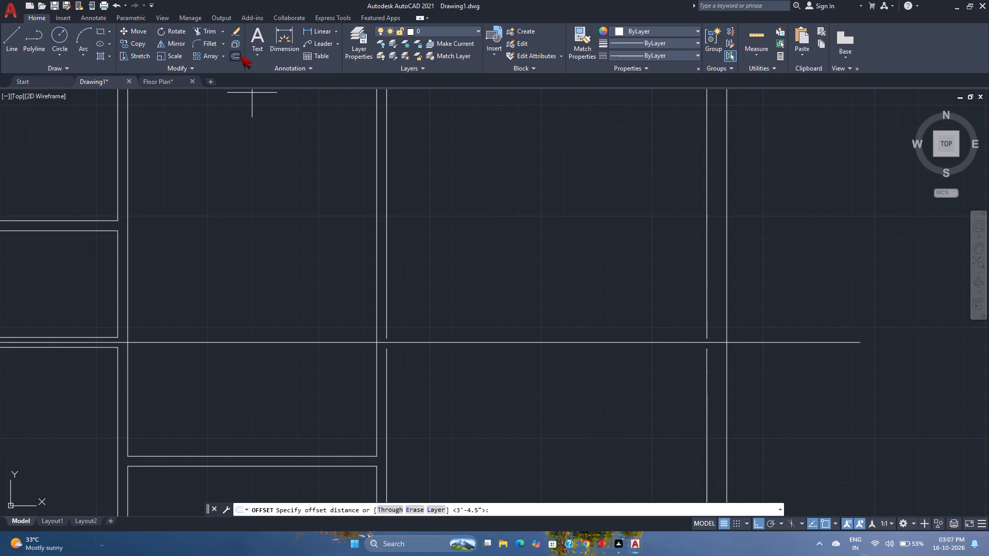
click(241, 55)
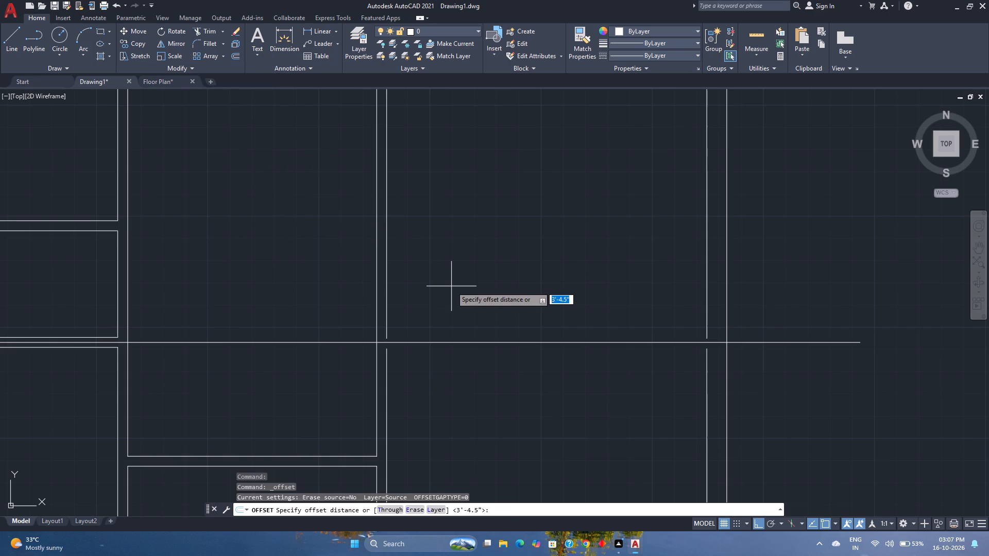
text(2.25)
key(Return)
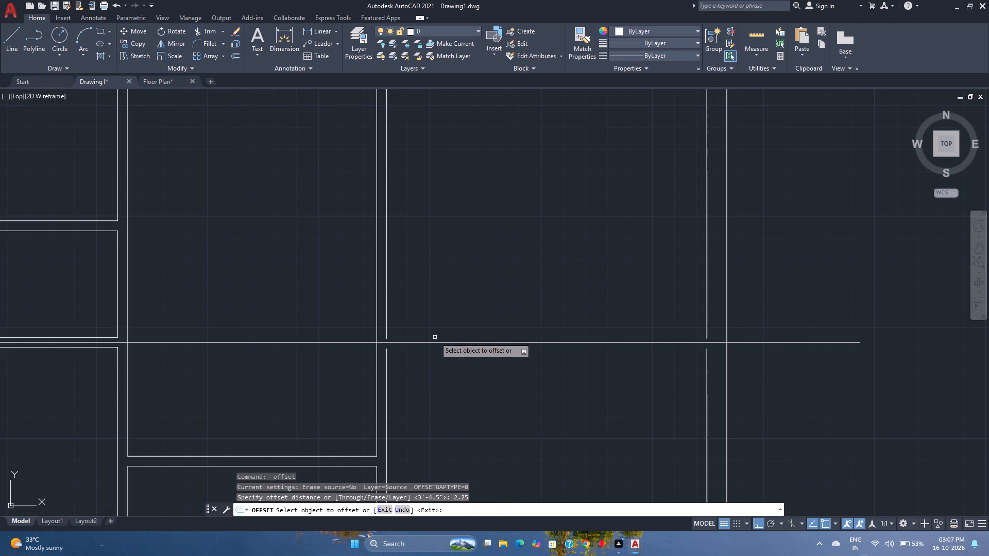
click(436, 341)
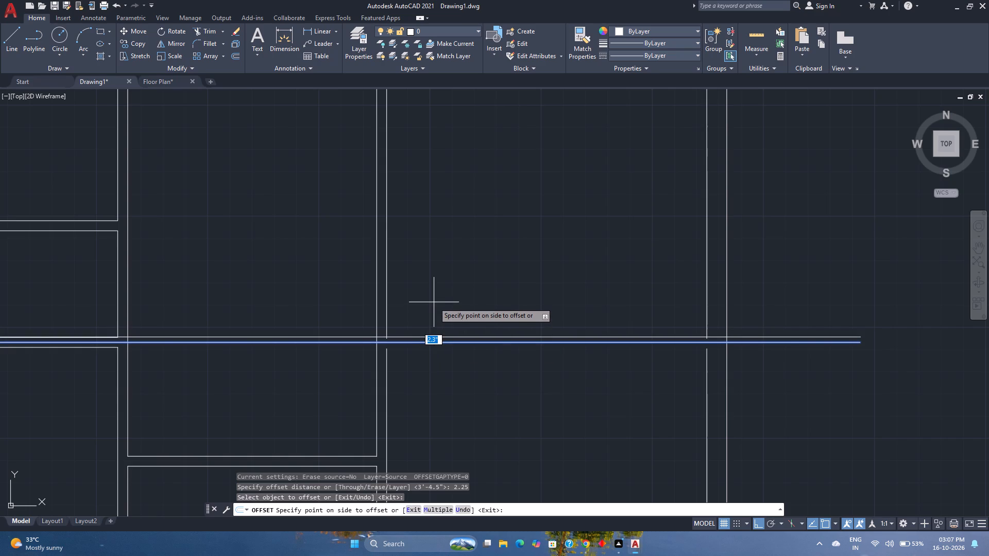
click(434, 302)
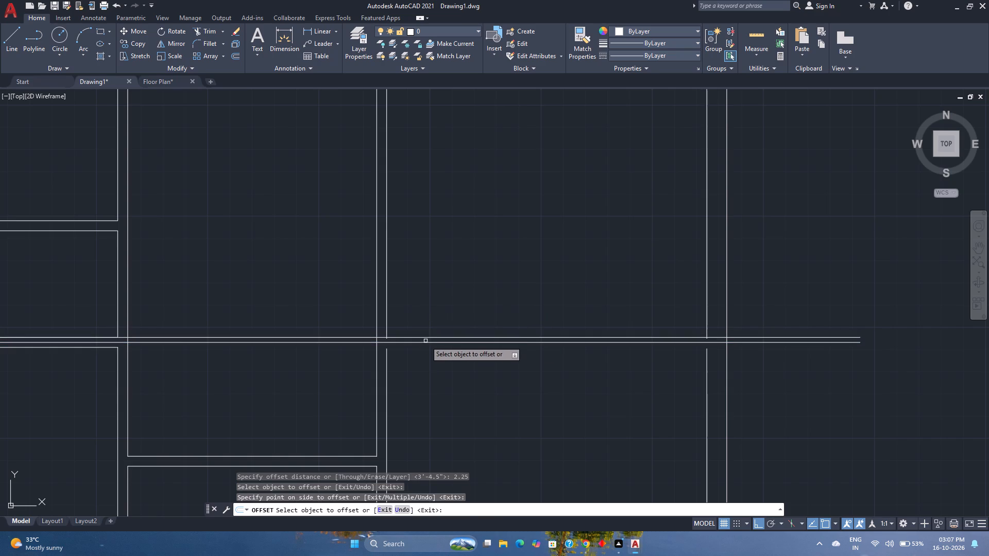
click(425, 341)
click(425, 367)
key(Escape)
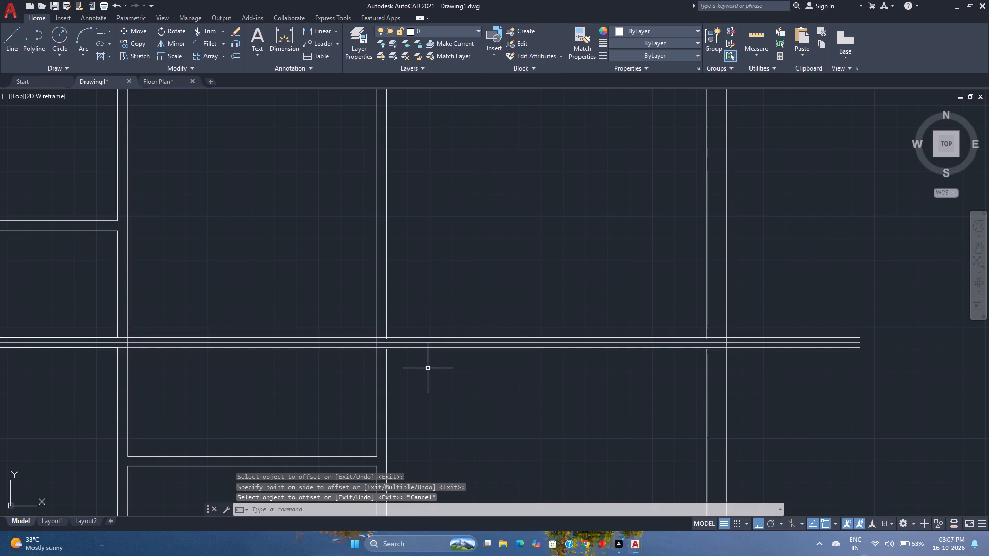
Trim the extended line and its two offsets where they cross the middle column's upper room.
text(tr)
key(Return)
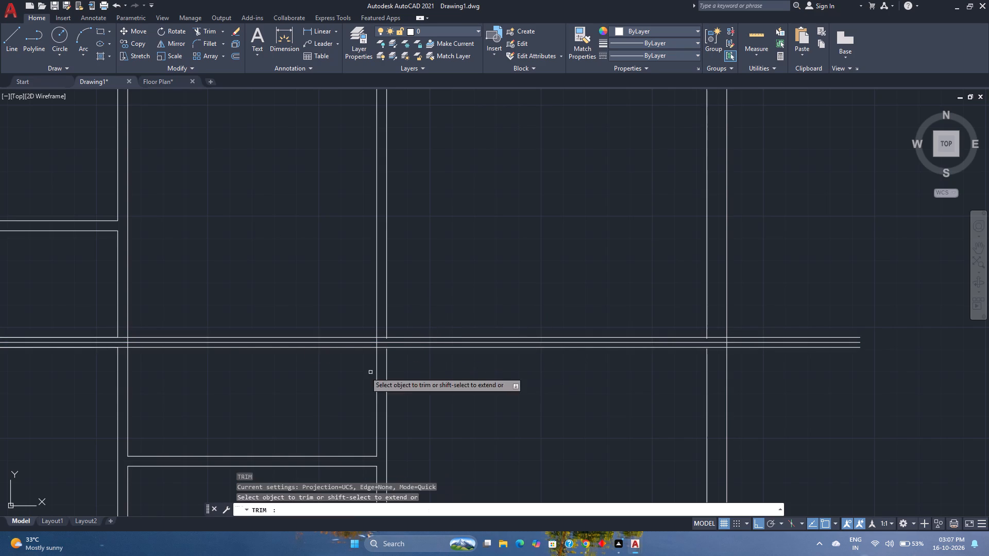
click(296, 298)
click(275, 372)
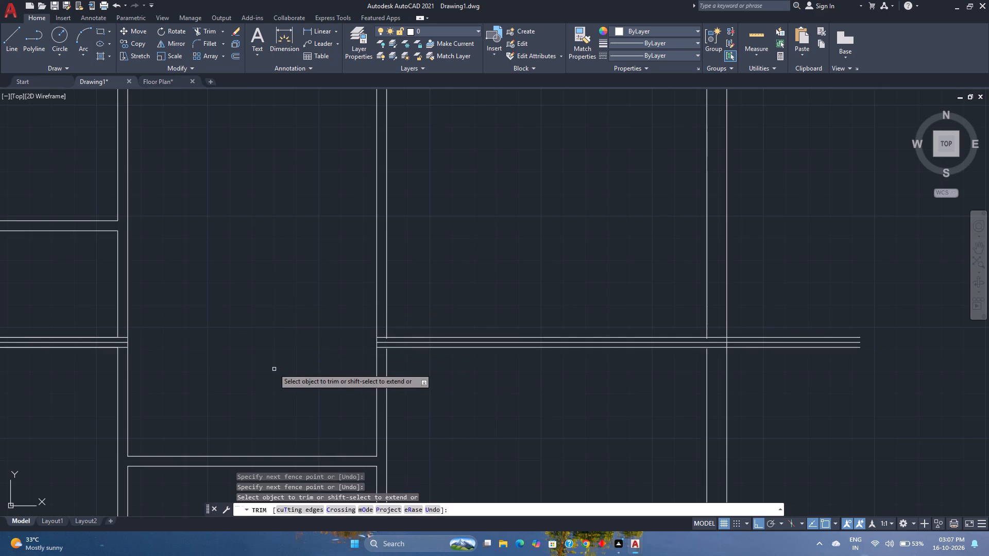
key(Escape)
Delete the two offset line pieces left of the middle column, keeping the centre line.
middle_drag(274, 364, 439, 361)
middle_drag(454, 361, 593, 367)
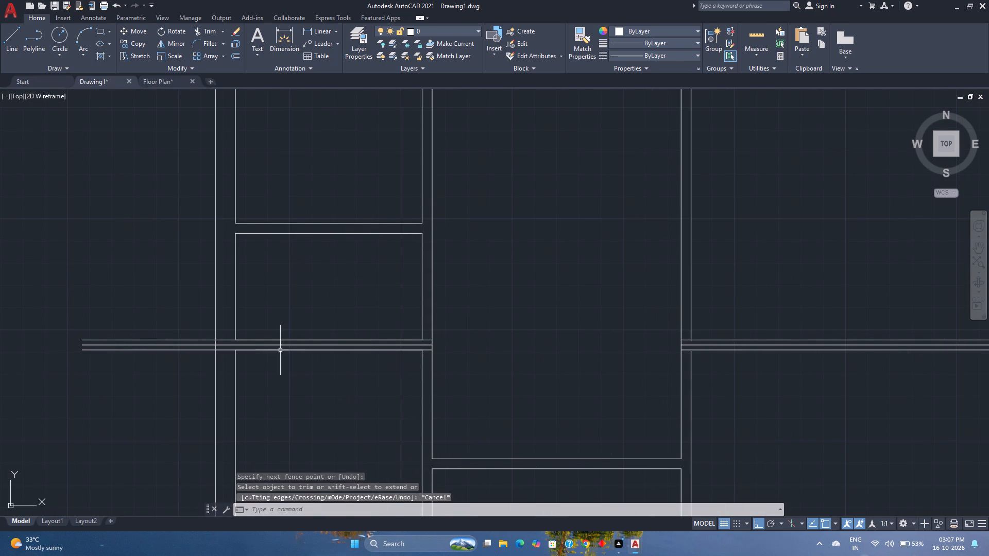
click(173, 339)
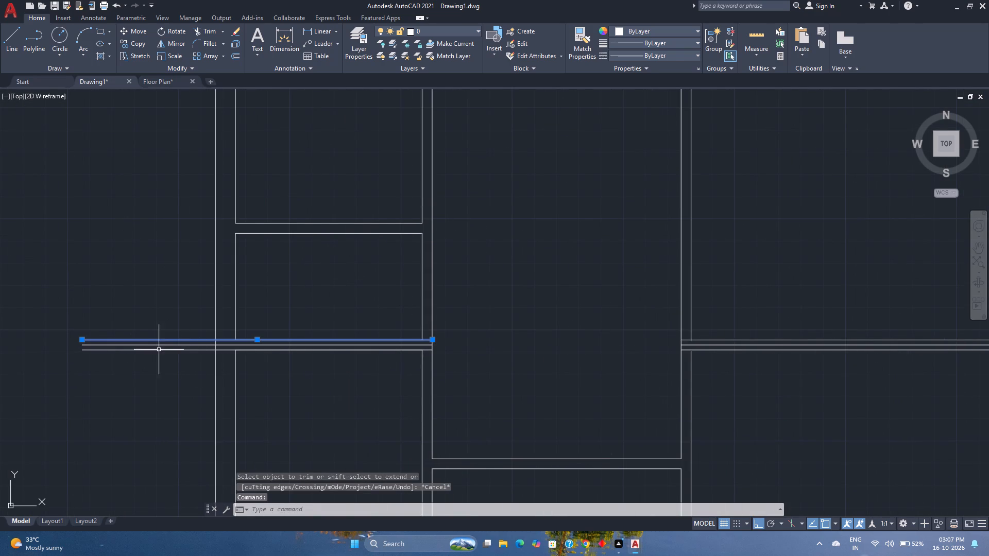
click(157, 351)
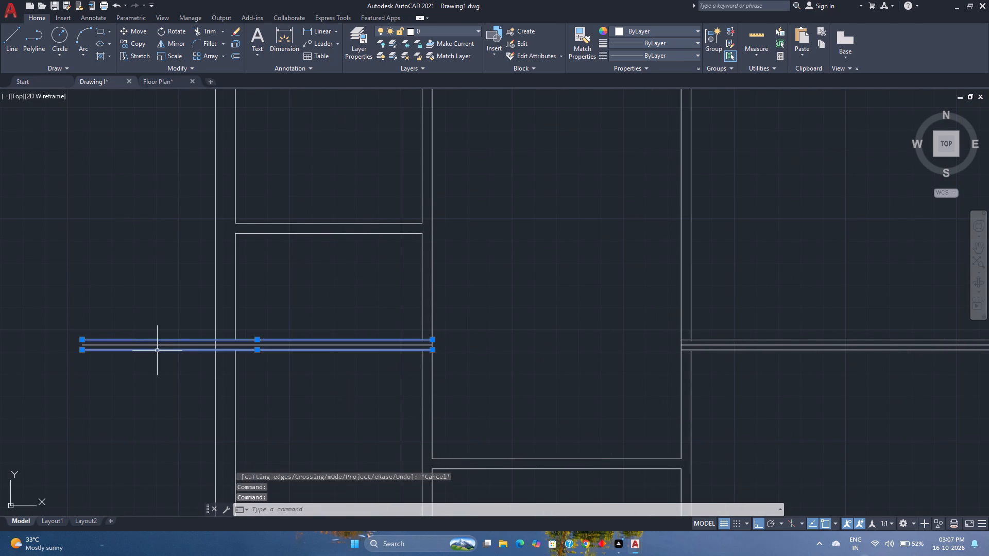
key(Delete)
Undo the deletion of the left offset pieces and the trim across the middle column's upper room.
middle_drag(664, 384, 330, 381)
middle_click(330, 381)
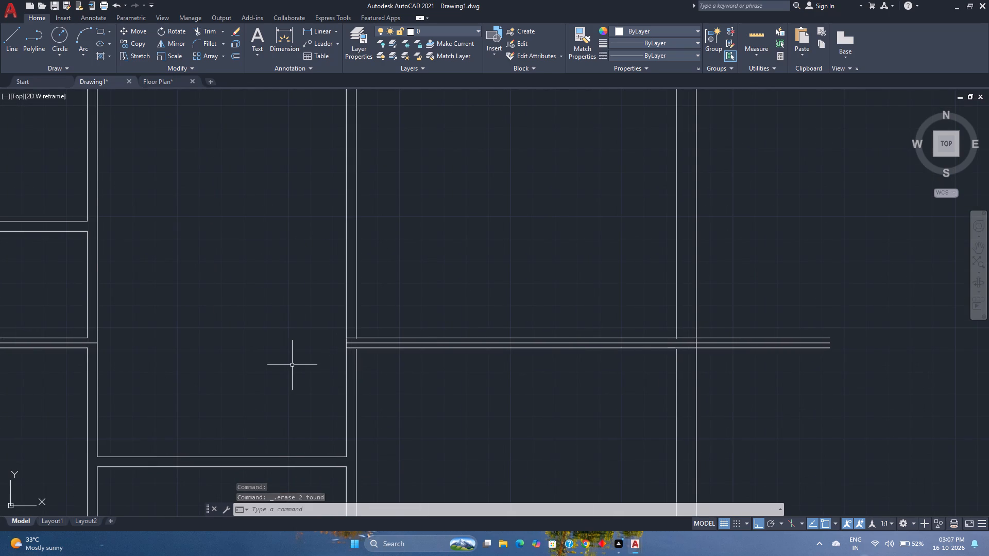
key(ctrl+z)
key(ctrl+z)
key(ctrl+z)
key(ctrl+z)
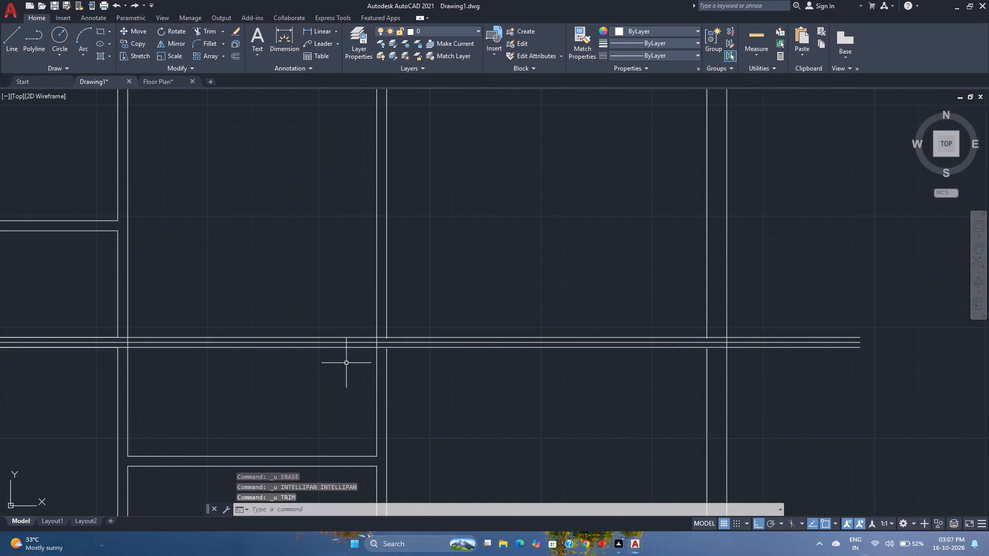
Trim the upper offset line and the vertical wall line stubs into clean lower corners for the right column's upper room.
text(tr)
key(Return)
scroll(404, 342, up, 6)
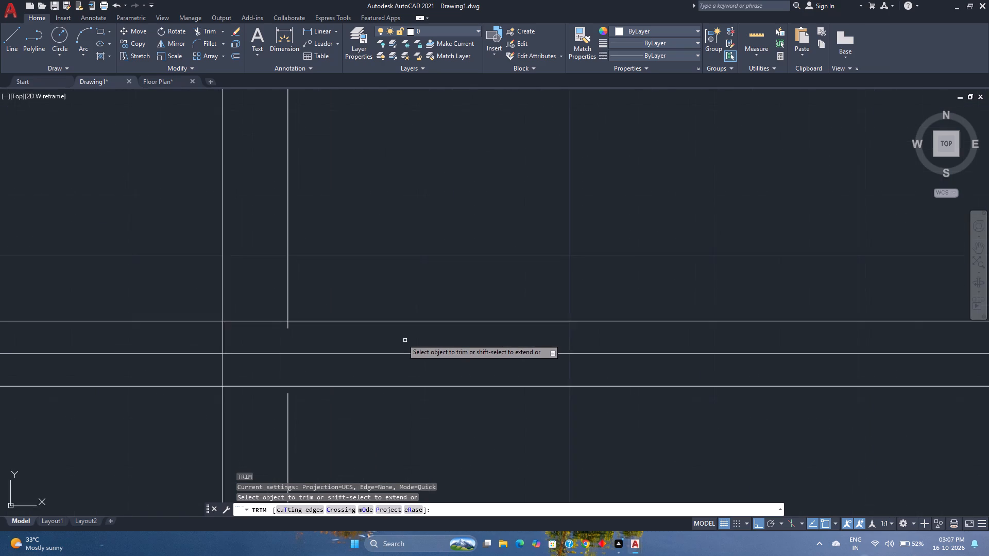
scroll(402, 339, up, 3)
drag(65, 281, 156, 321)
scroll(156, 321, down, 4)
scroll(433, 406, down, 1)
middle_drag(433, 406, 175, 401)
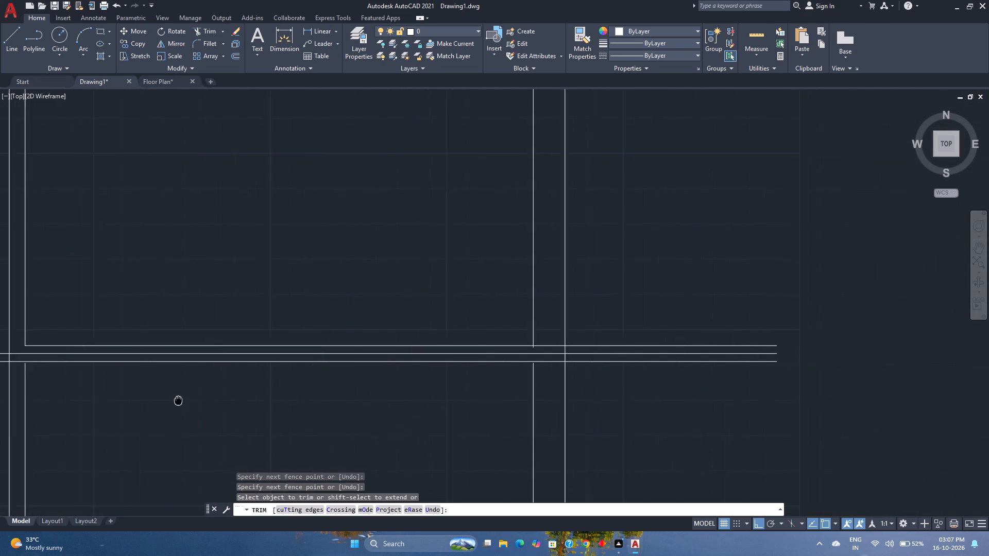
middle_drag(175, 401, 172, 401)
scroll(493, 347, up, 3)
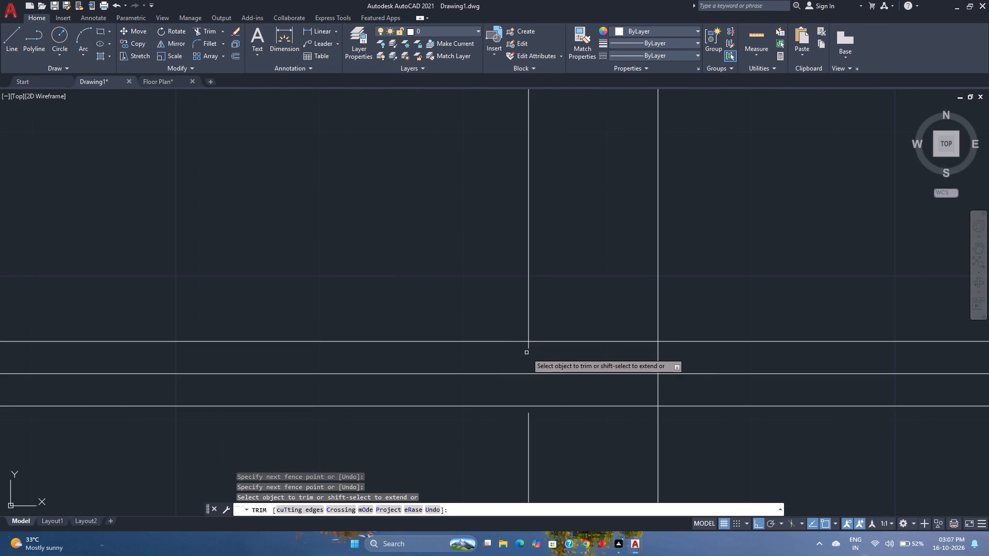
drag(522, 352, 545, 332)
scroll(545, 332, down, 3)
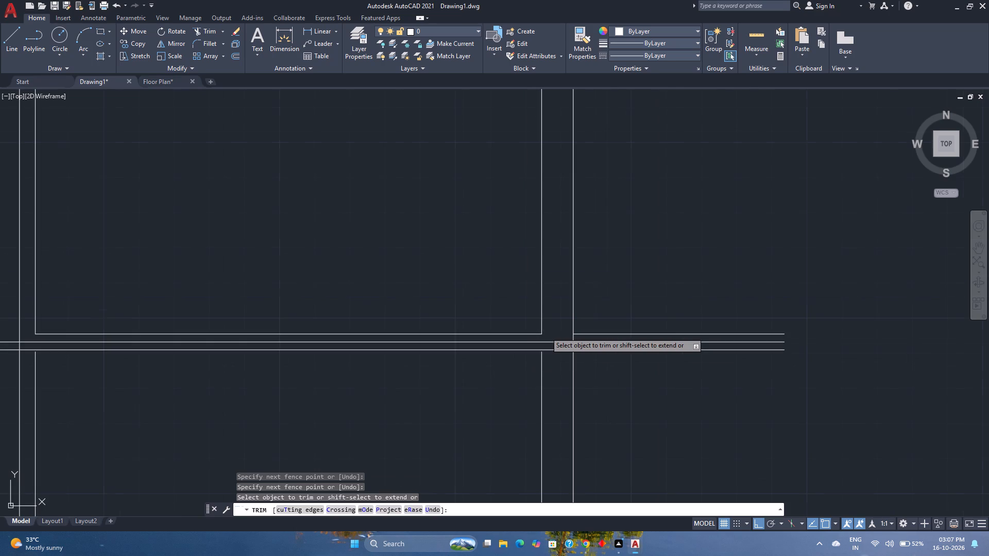
key(Escape)
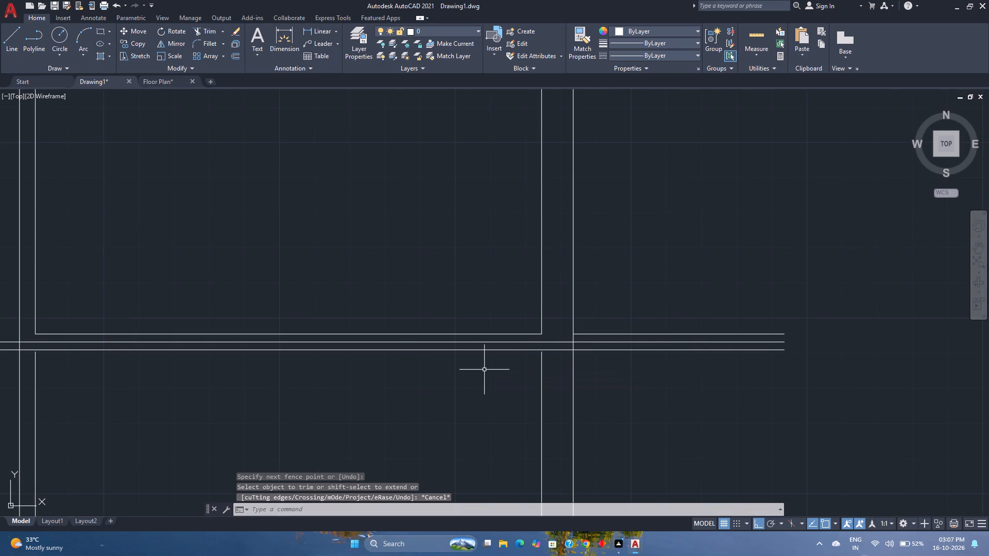
Extend both vertical wall lines of the right column's lower room up to the lower offset line.
text(ez)
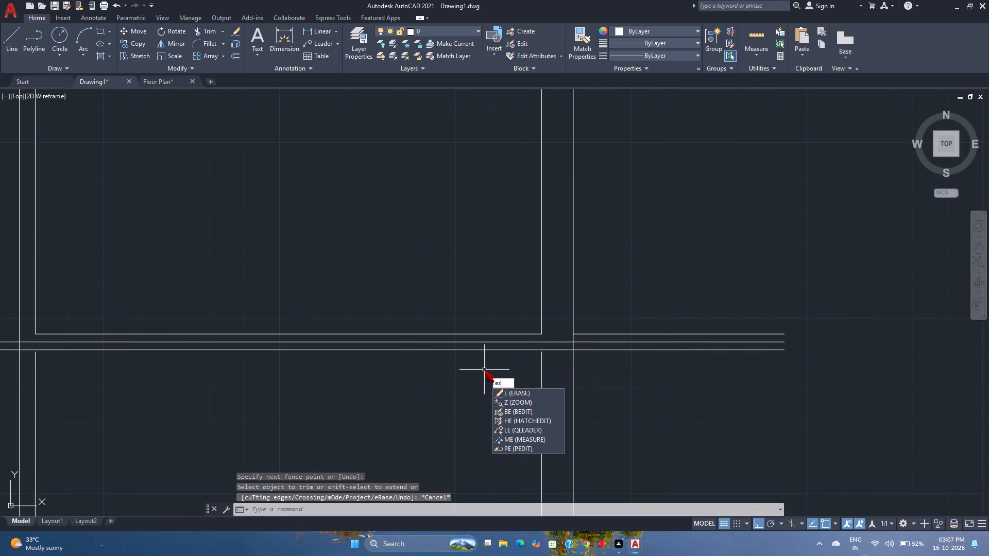
key(BackSpace)
key(x)
key(Return)
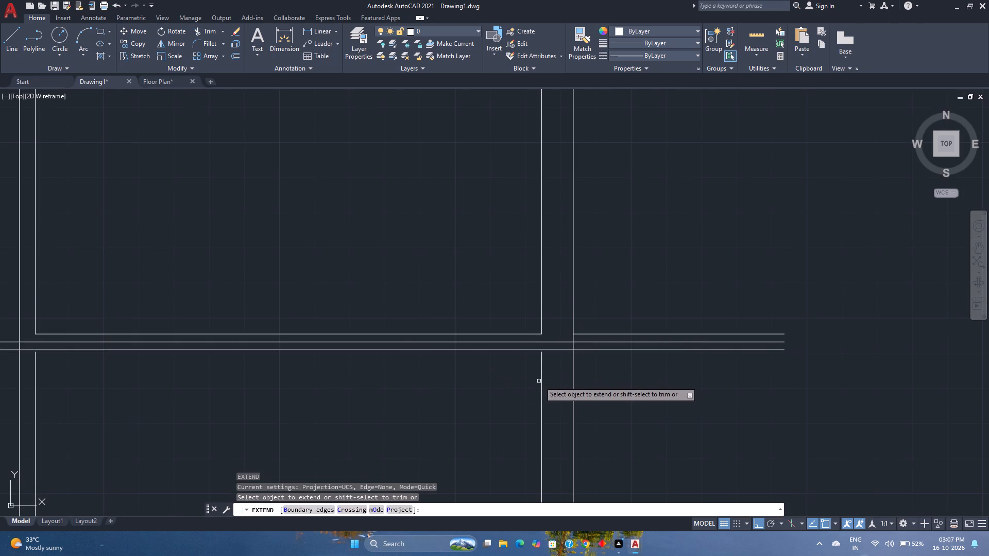
click(541, 381)
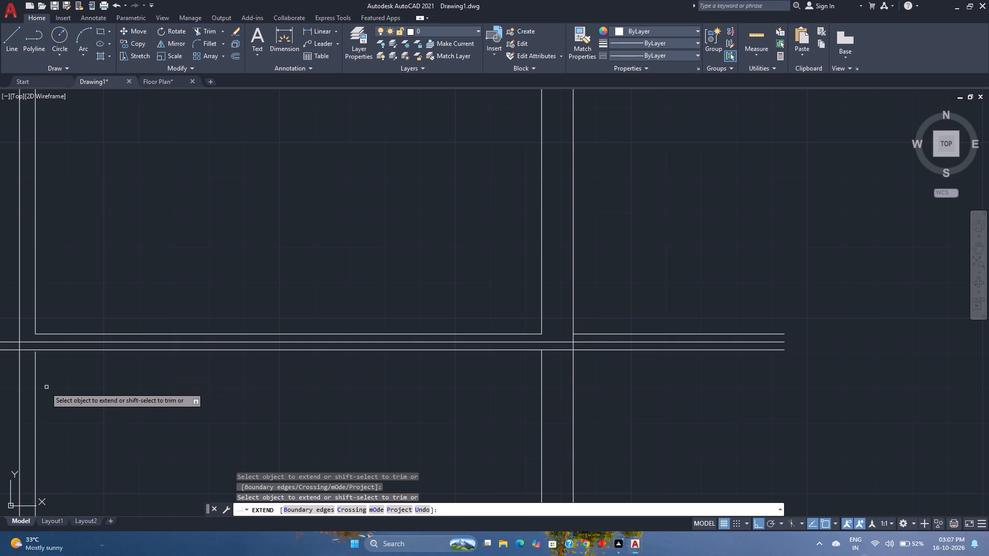
click(33, 389)
click(45, 373)
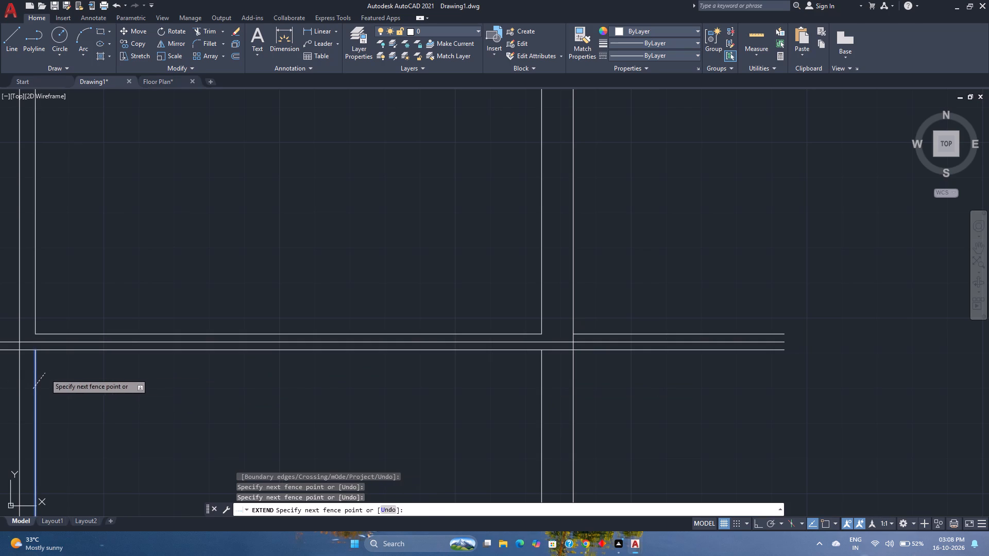
key(Escape)
Trim the lower offset line inside the outer right wall and inside the wall between the middle and right columns.
text(tr)
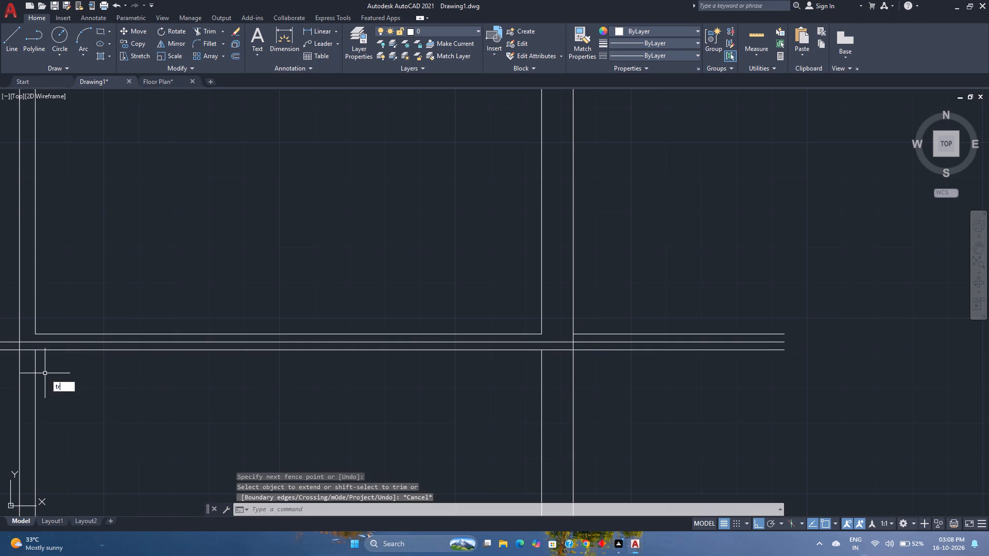
key(Return)
scroll(534, 385, up, 2)
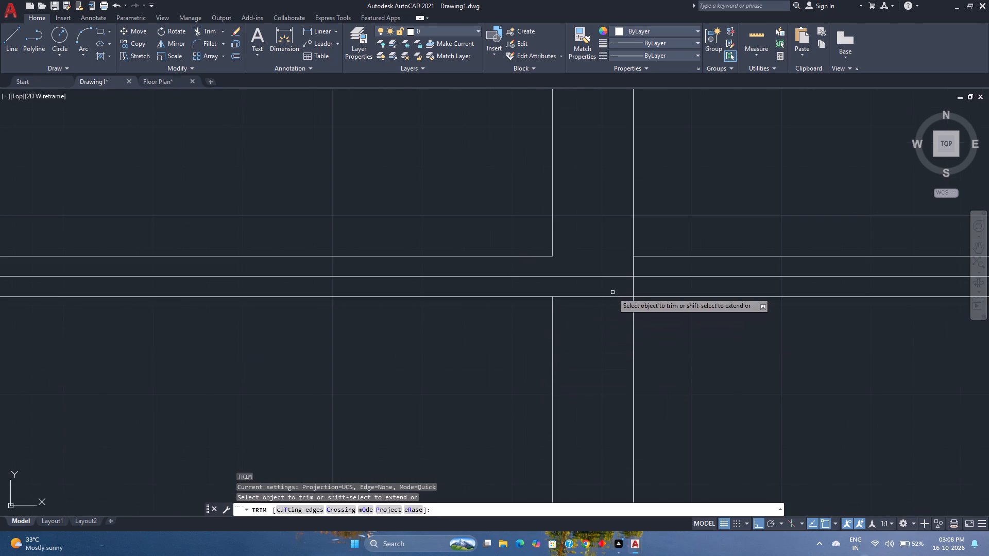
click(613, 291)
click(618, 321)
scroll(356, 361, down, 3)
middle_drag(259, 373, 261, 373)
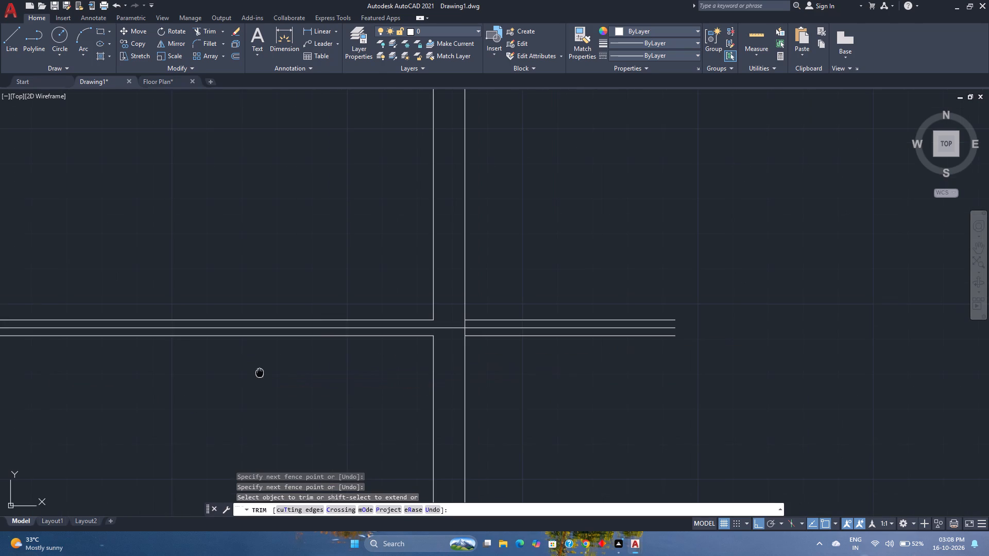
middle_drag(261, 373, 470, 367)
middle_drag(497, 367, 659, 370)
scroll(302, 348, up, 2)
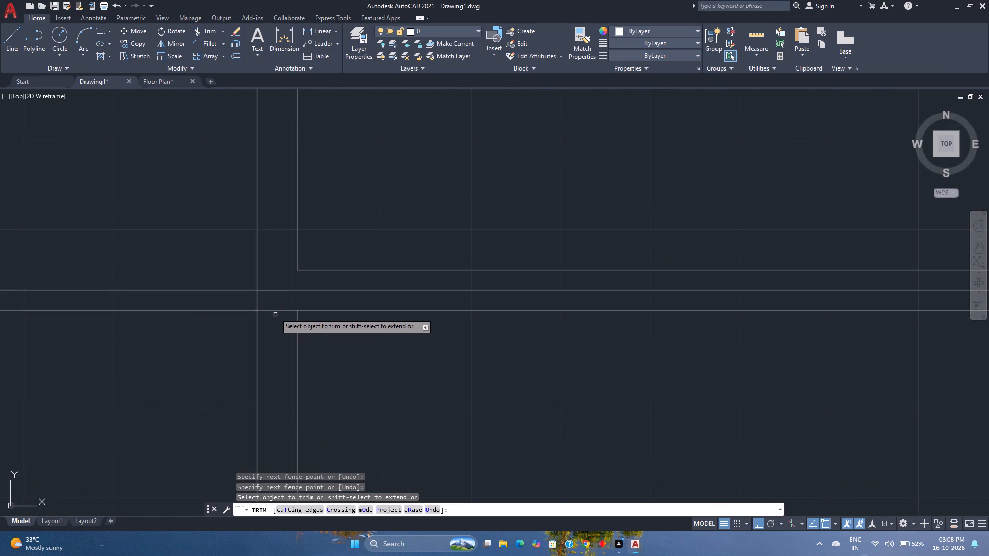
click(275, 304)
click(269, 331)
key(space)
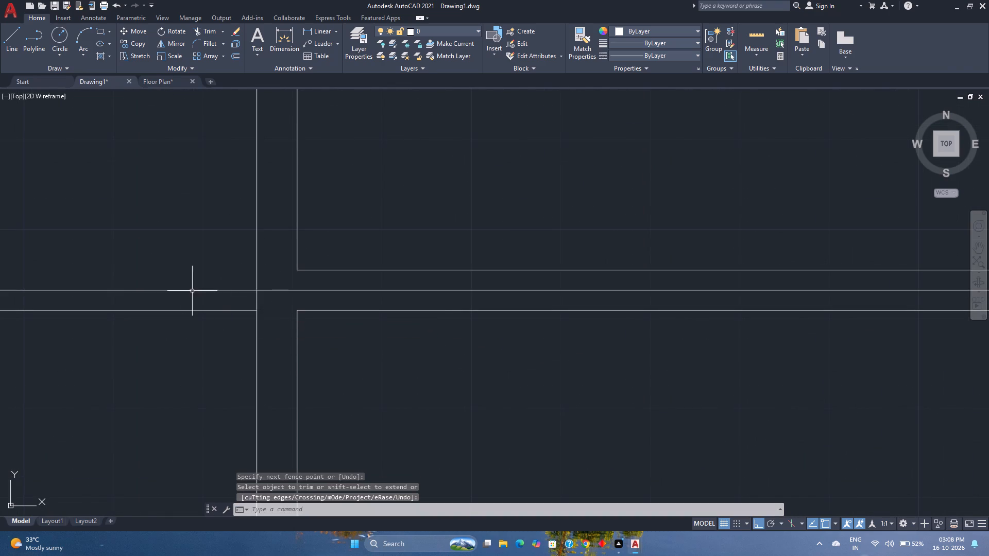
Delete the leftover offset pieces crossing the middle column and beyond the outer right wall, keeping the centre line.
click(181, 309)
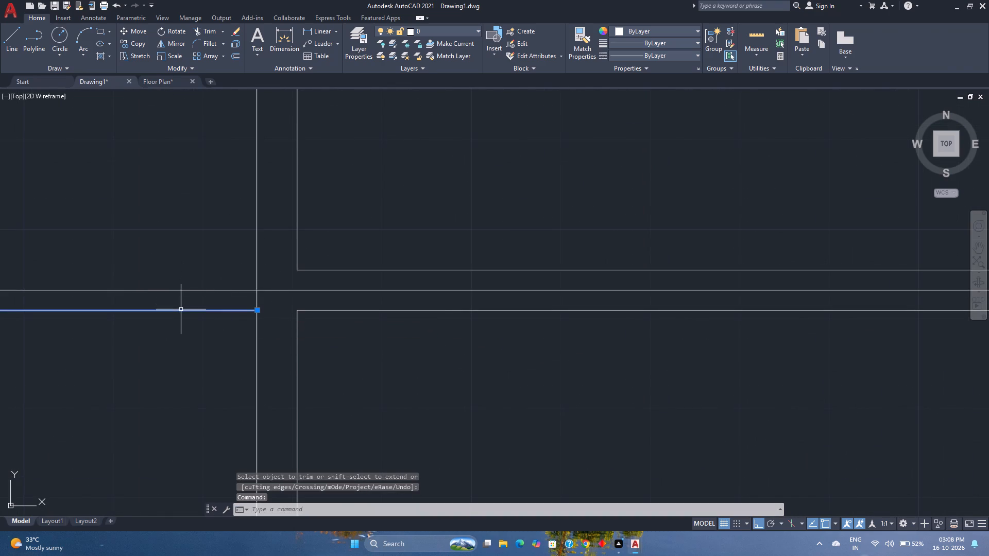
key(Delete)
scroll(181, 309, down, 6)
middle_drag(214, 317, 214, 317)
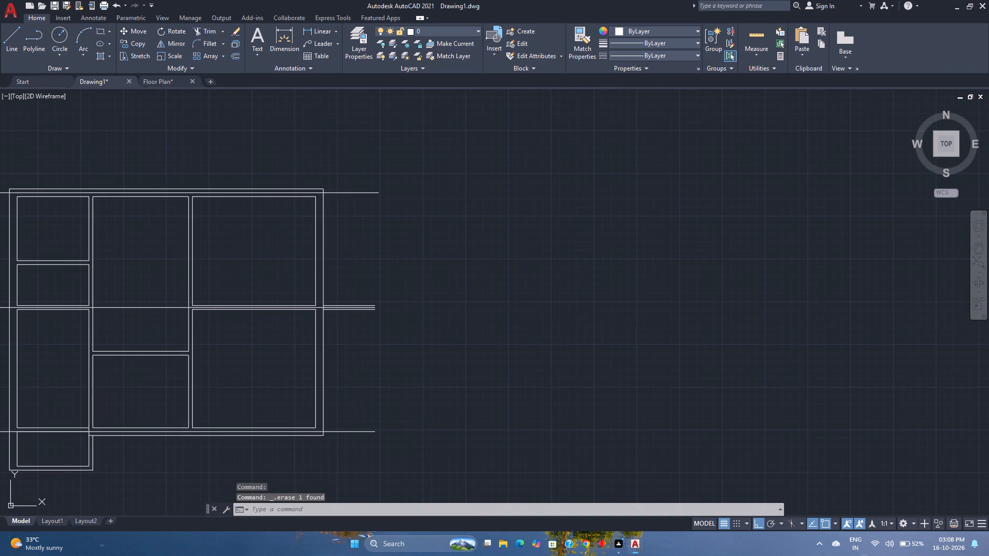
middle_drag(214, 317, 272, 320)
middle_click(272, 320)
scroll(406, 318, up, 2)
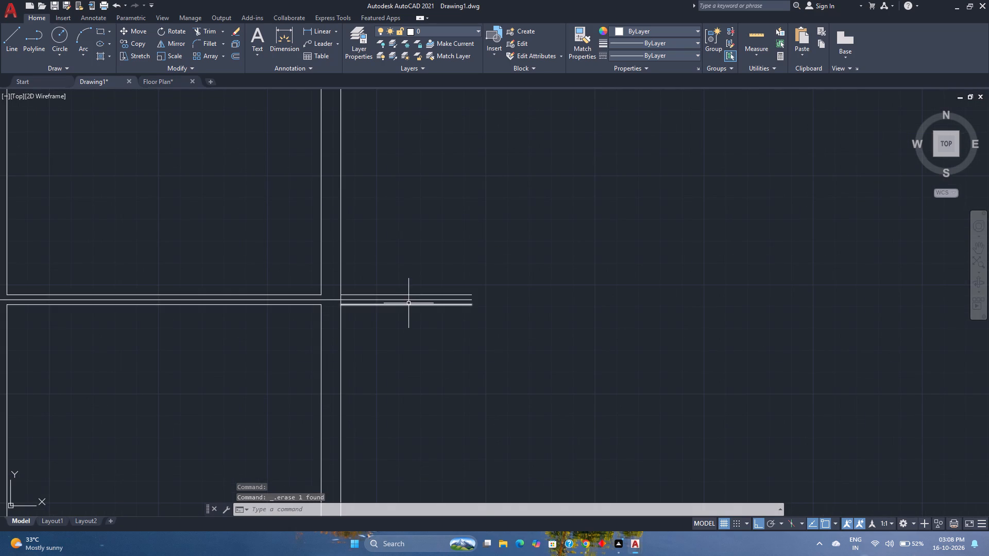
click(408, 303)
click(406, 293)
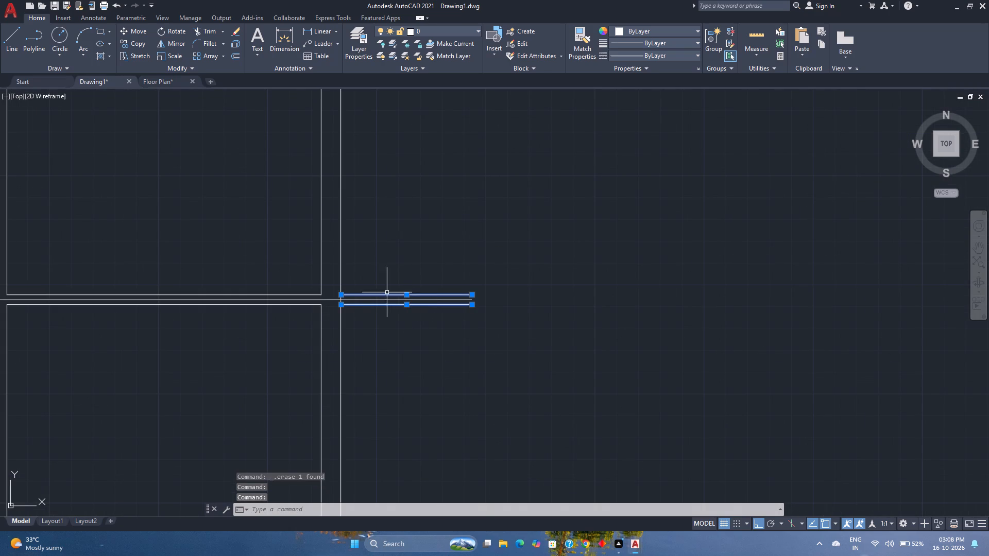
key(Delete)
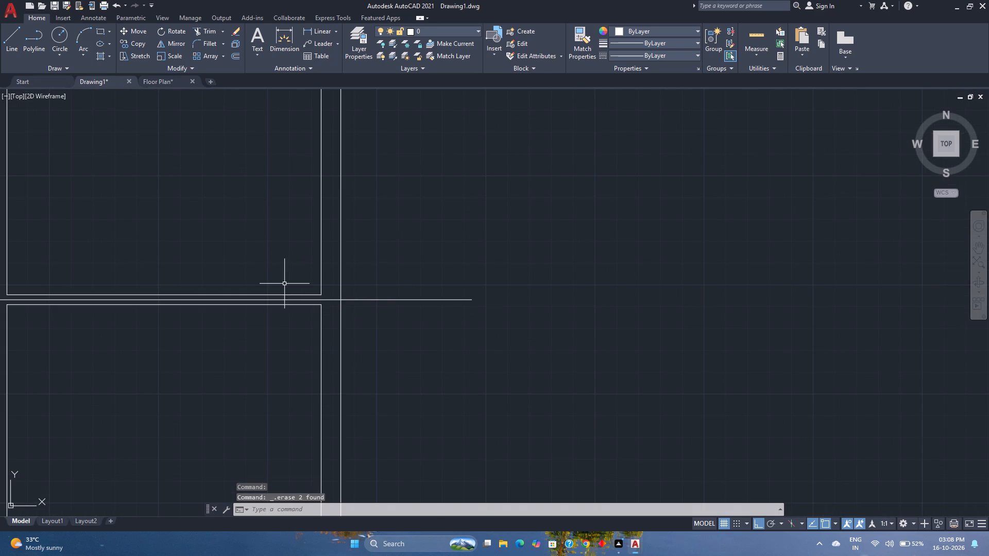
Check the dimensions of the right column's lower room with a quick measurement.
scroll(284, 284, down, 3)
middle_drag(283, 284, 411, 299)
middle_drag(418, 300, 426, 300)
middle_click(340, 318)
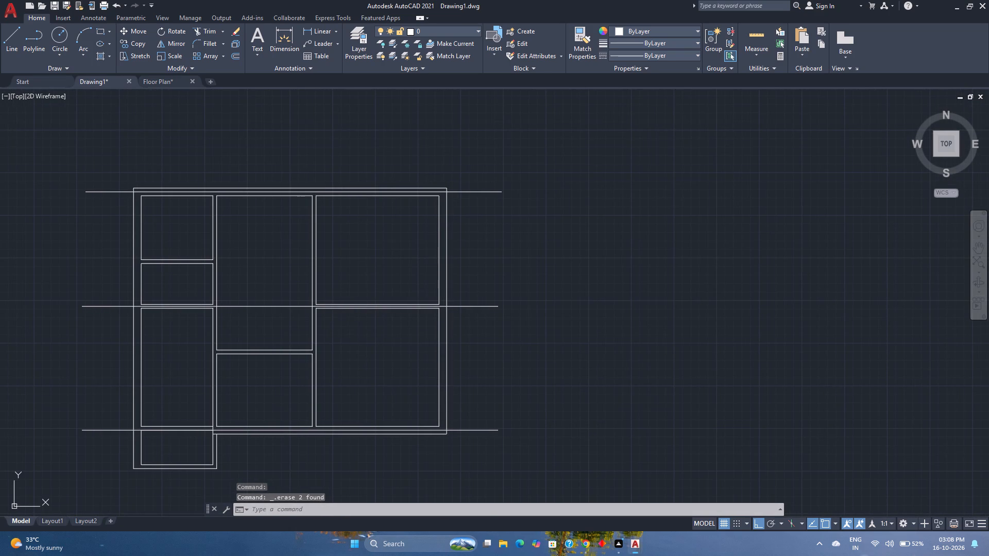
click(745, 32)
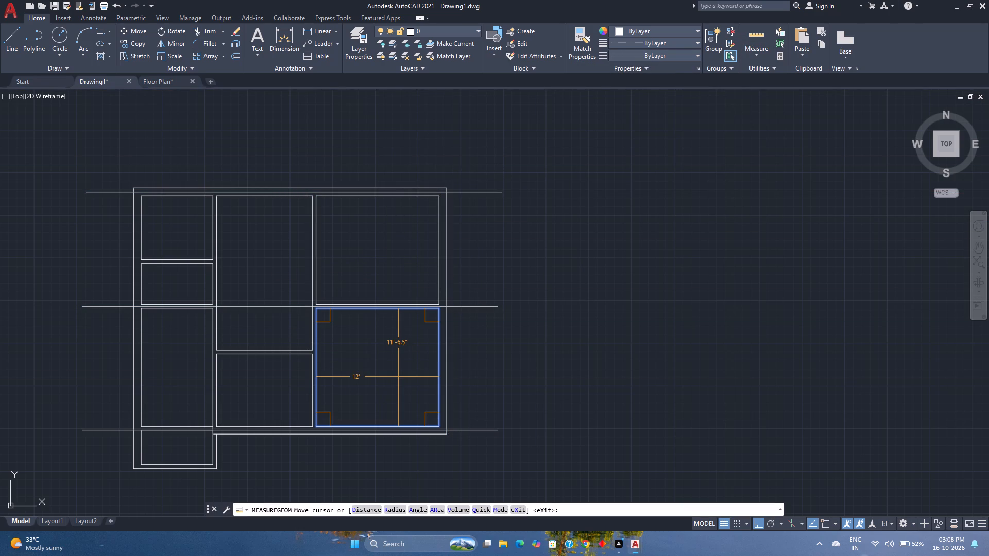
key(Escape)
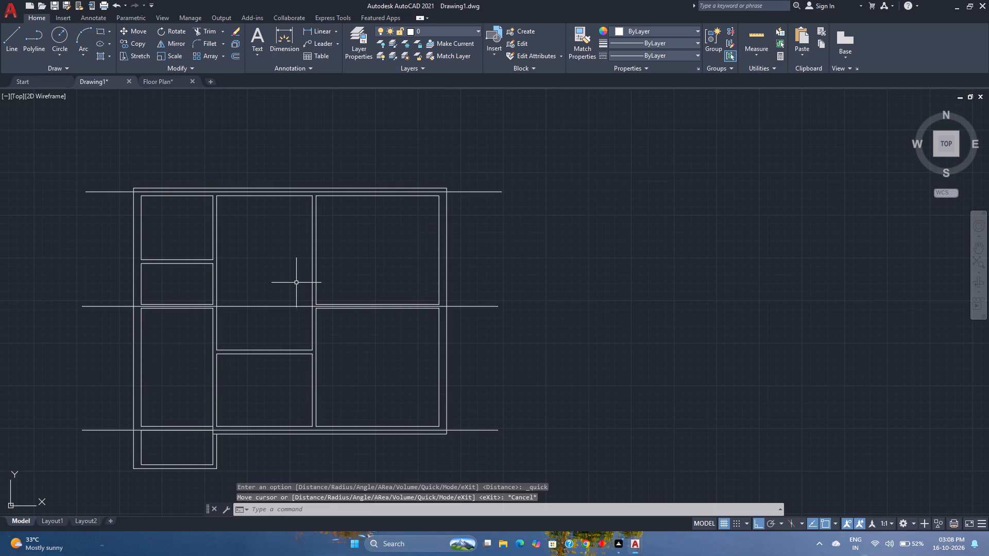
Draw a vertical line midway between the left outer wall's two faces, from the top room's upper corner level to the plan's lower outer edge.
middle_drag(296, 283, 338, 285)
scroll(205, 257, up, 2)
scroll(205, 257, down, 1)
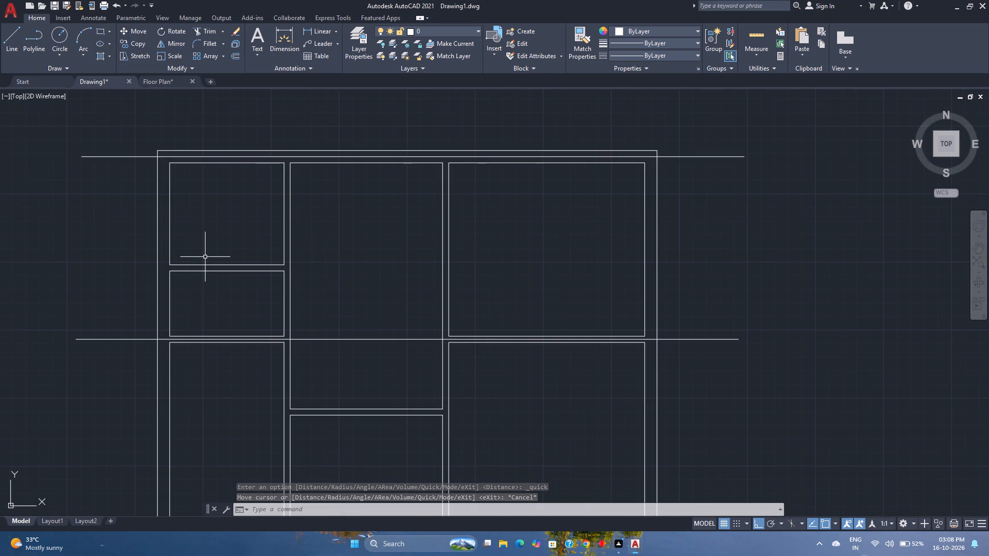
scroll(205, 257, down, 1)
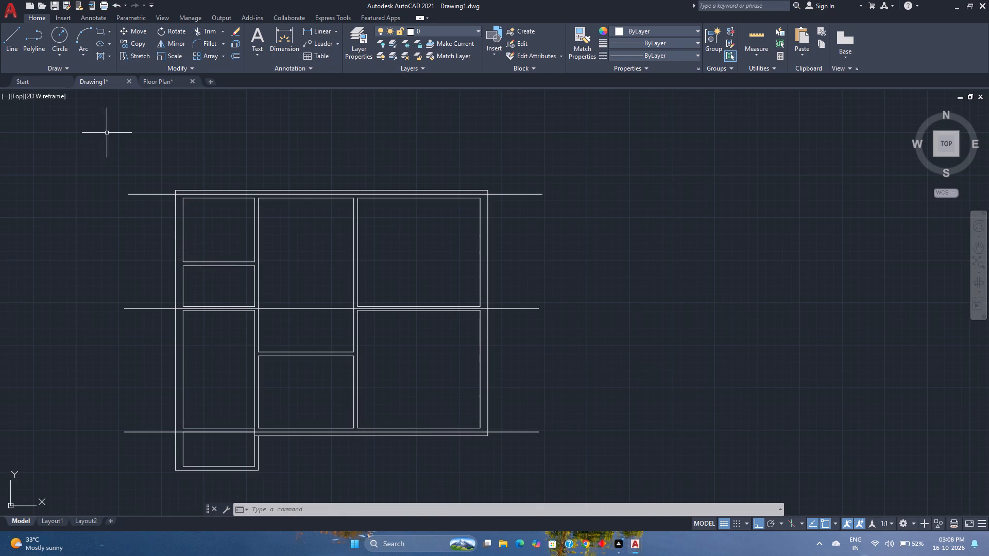
click(14, 48)
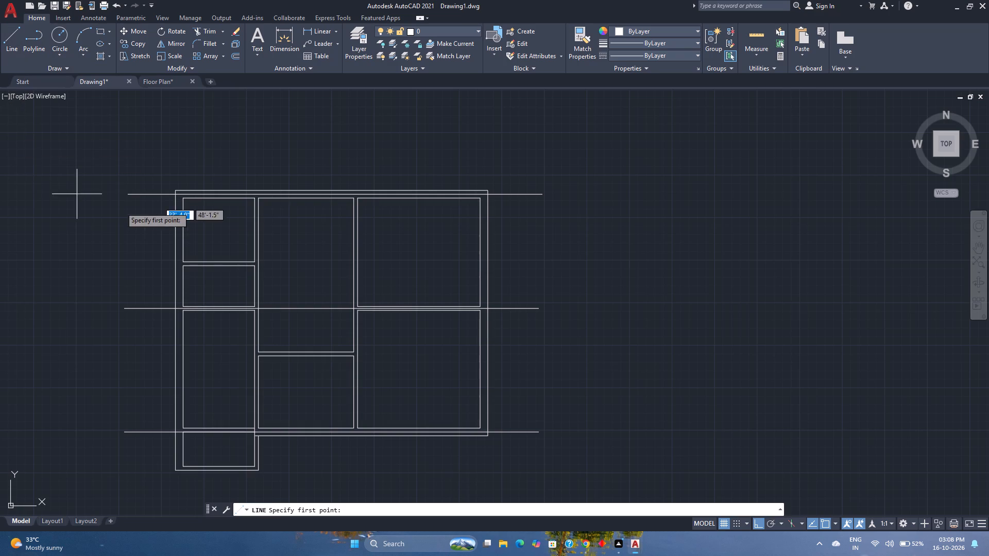
scroll(177, 207, up, 3)
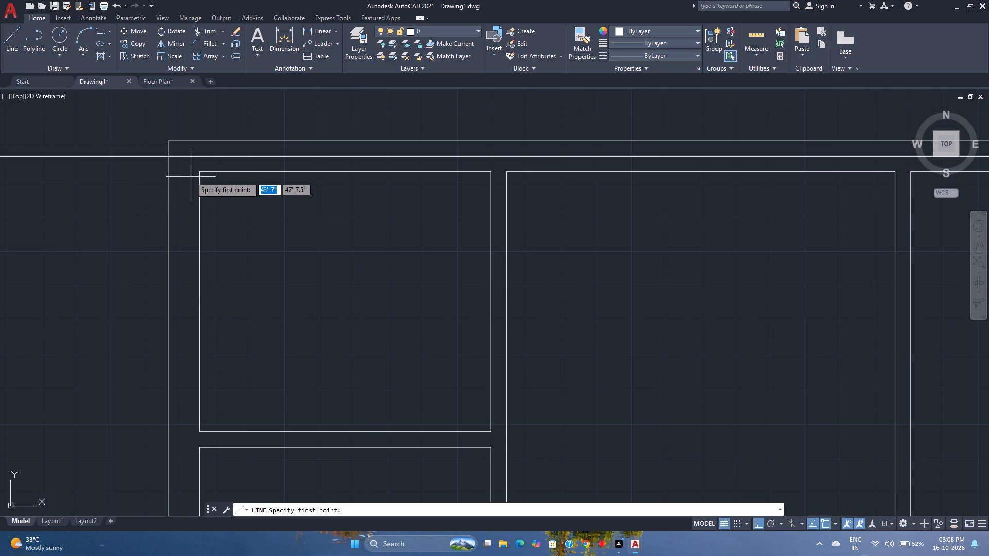
text(m2p)
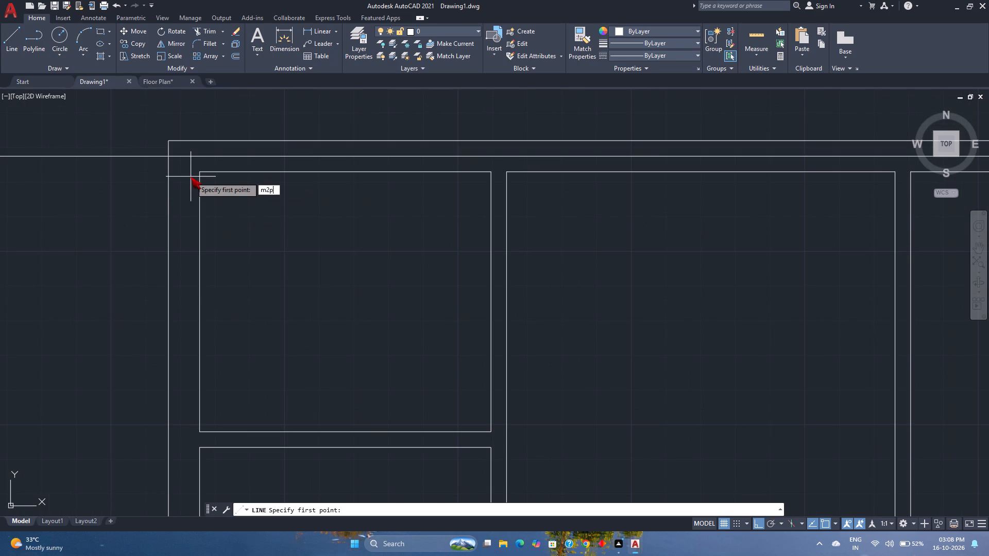
key(Return)
click(198, 174)
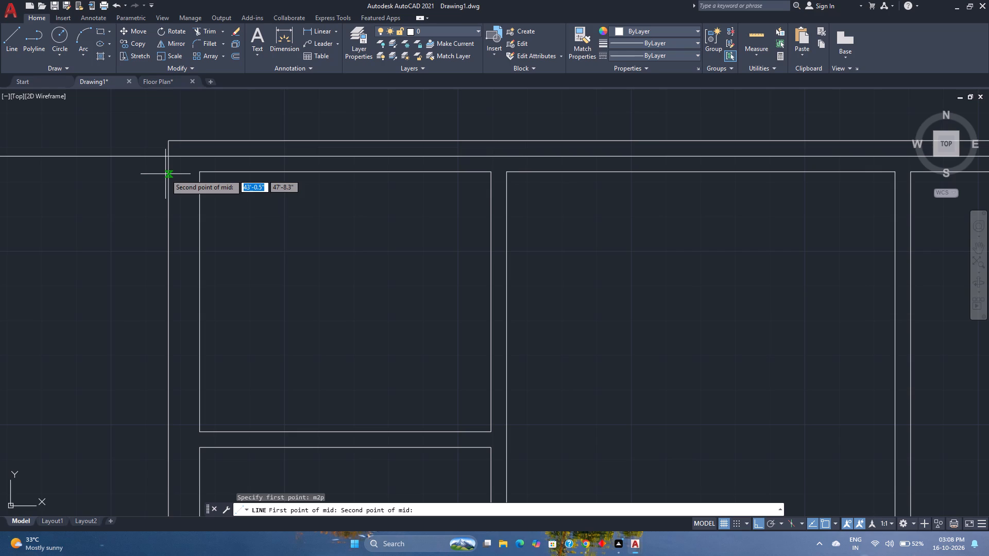
scroll(165, 174, up, 2)
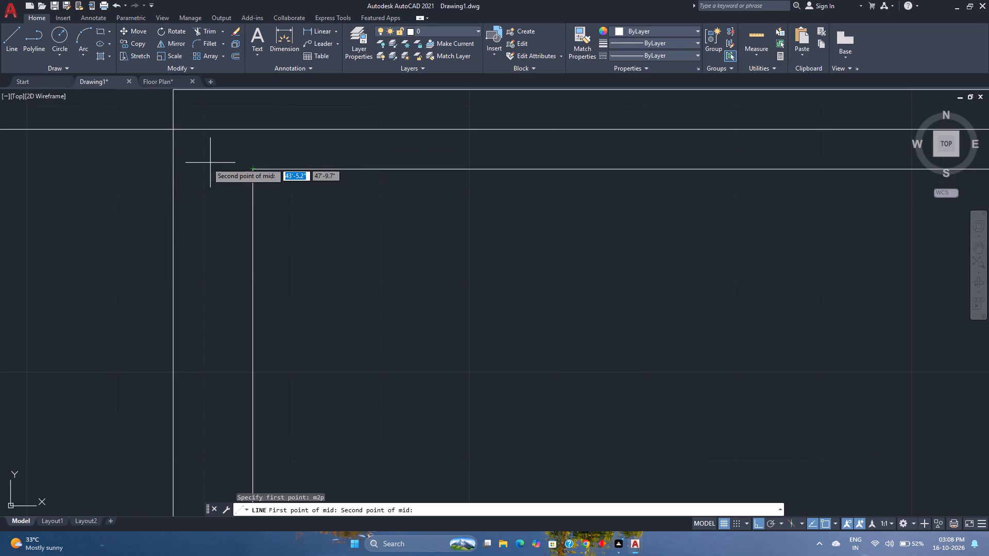
click(175, 168)
scroll(209, 228, down, 5)
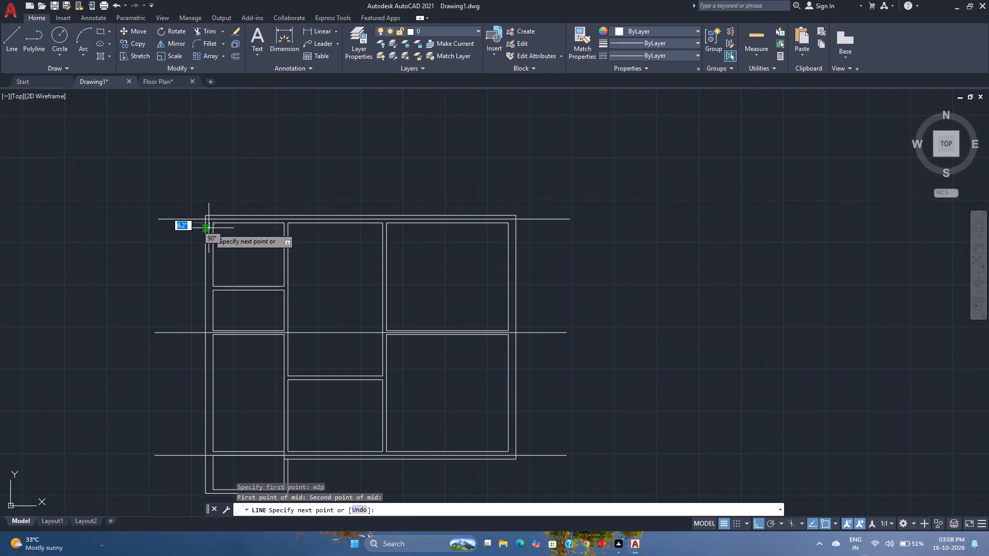
scroll(209, 228, down, 1)
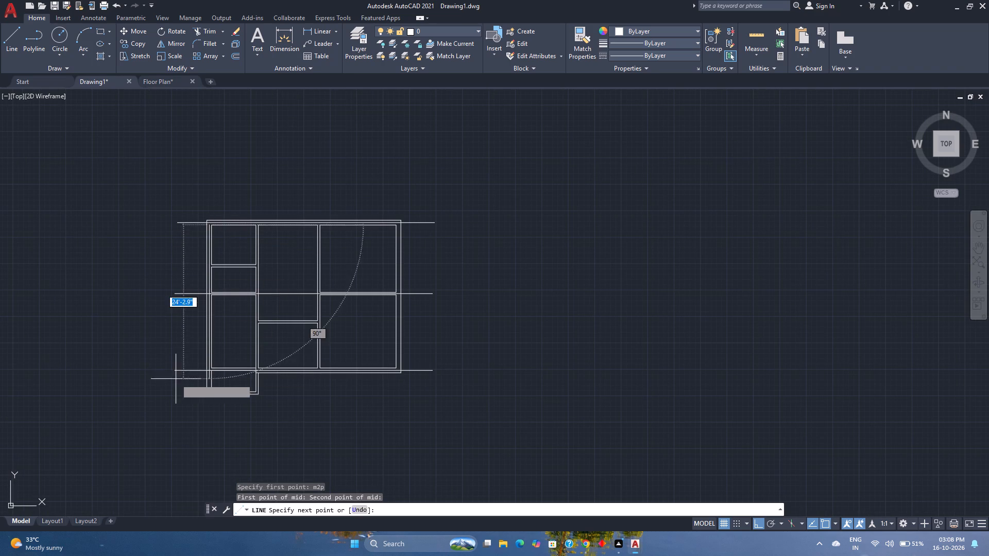
scroll(223, 395, up, 4)
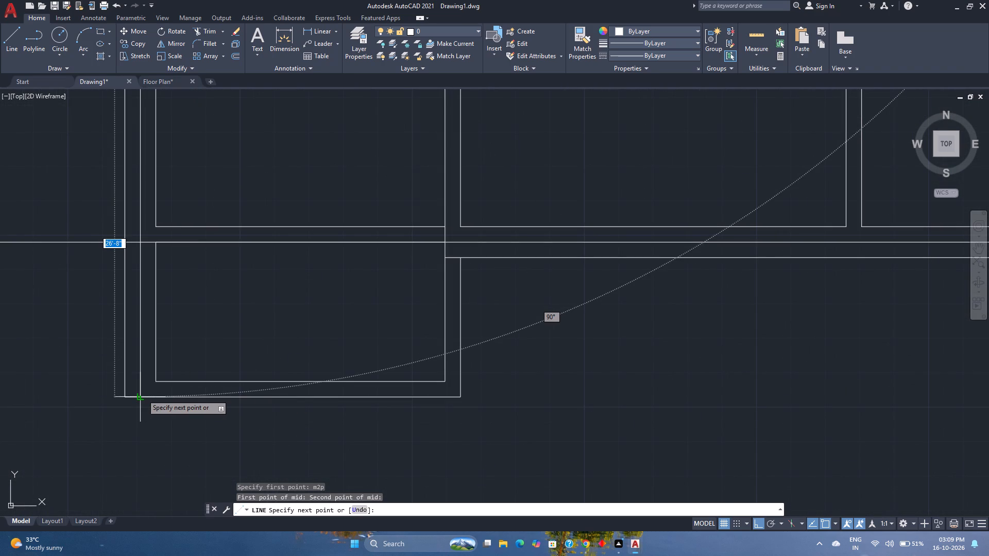
click(142, 394)
key(Escape)
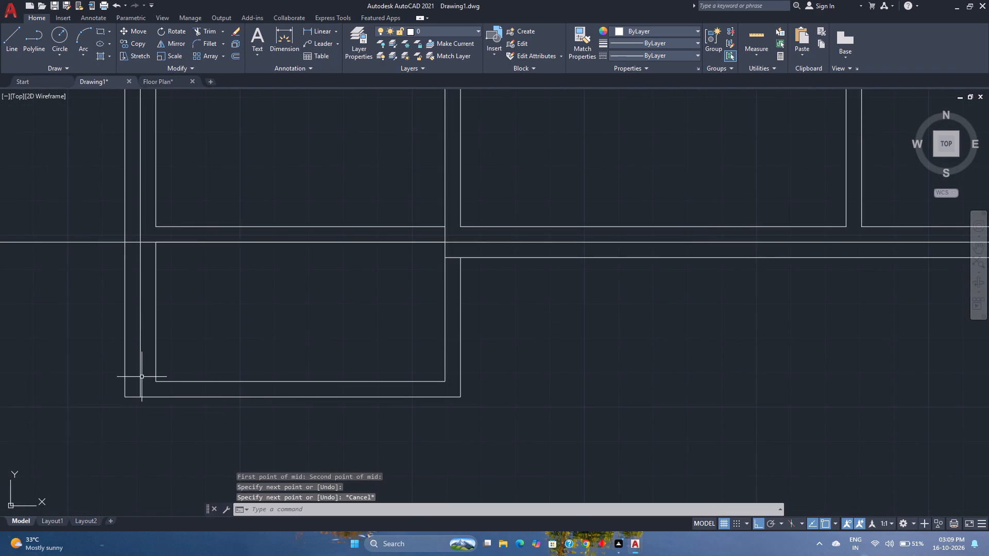
Stretch the lower end of the left wall's centre line 5' downward past the plan.
click(142, 377)
click(142, 398)
scroll(142, 398, down, 1)
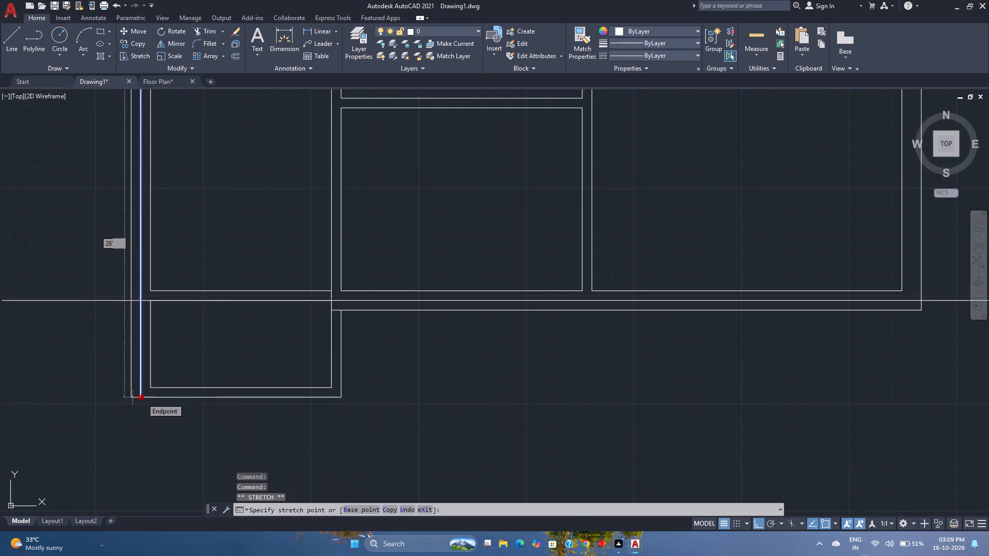
scroll(142, 398, down, 2)
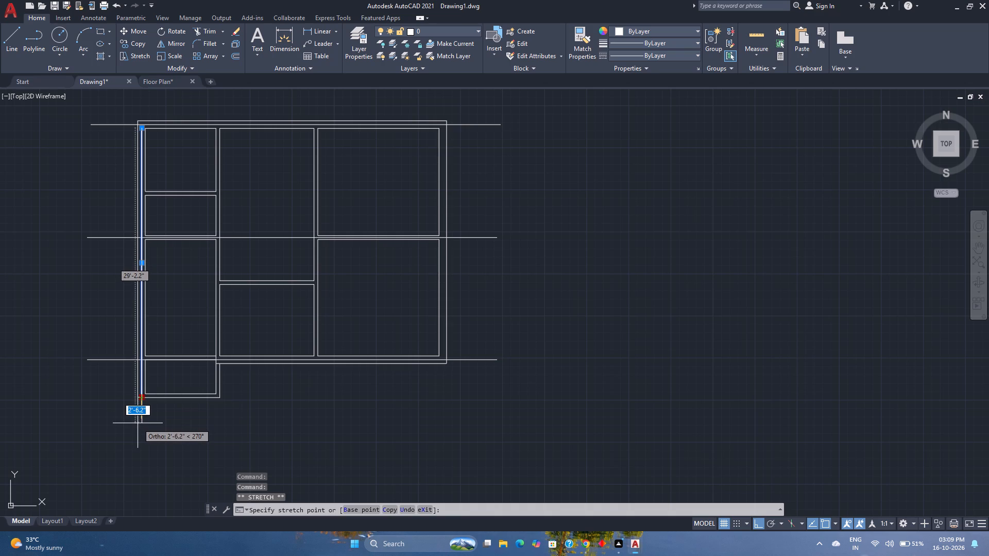
text(5')
key(Return)
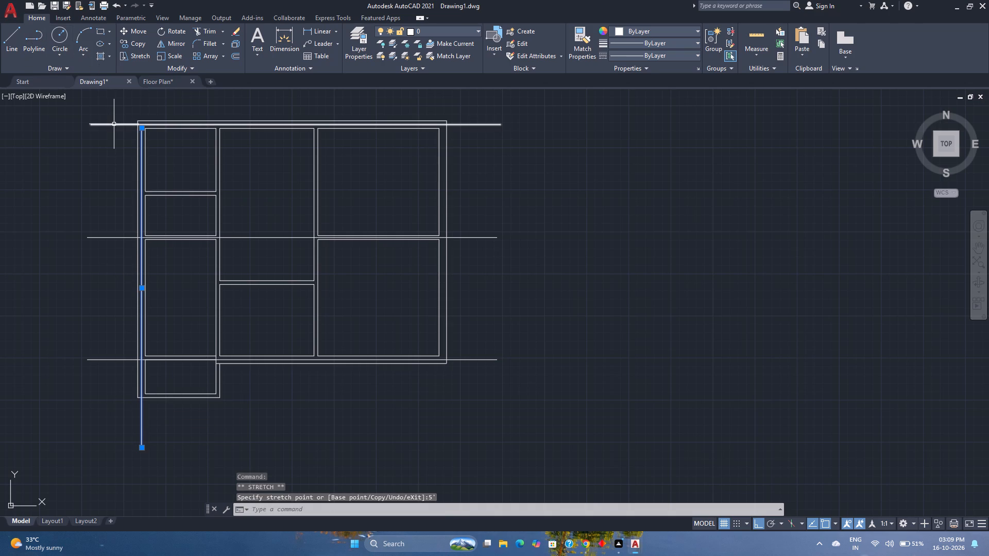
Stretch the upper end of the left wall's centre line to the top wall's outer face, plus 5' upward beyond it.
scroll(140, 122, up, 5)
middle_drag(140, 149, 160, 251)
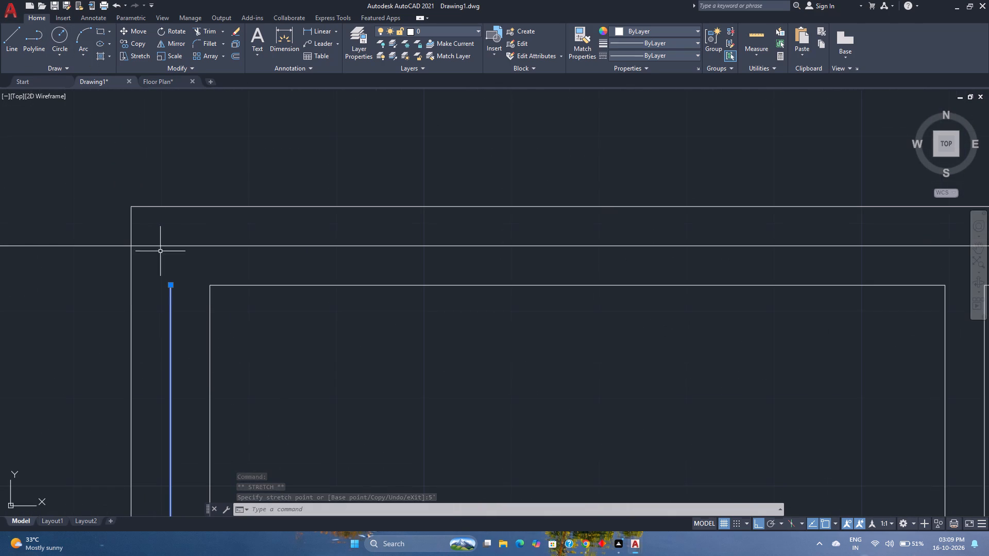
click(170, 286)
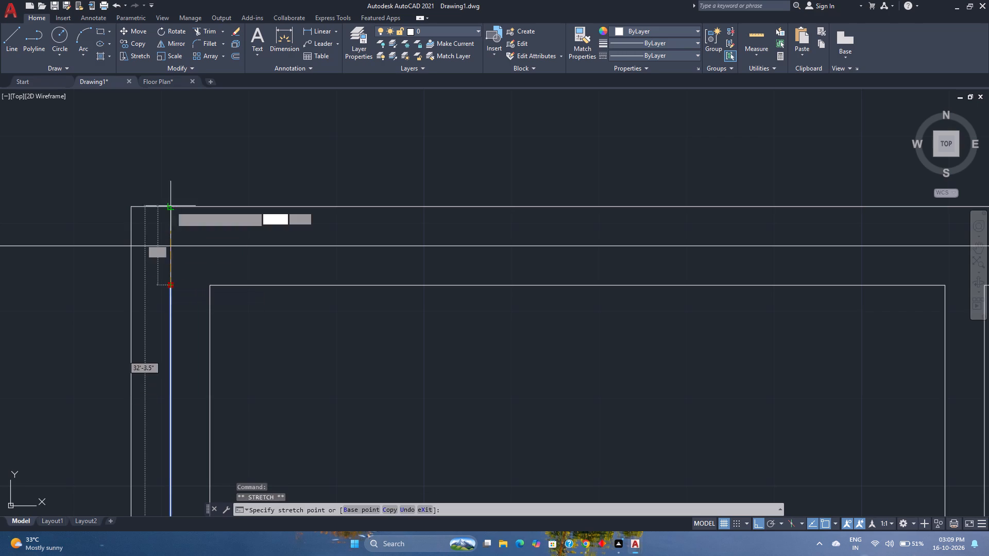
click(173, 207)
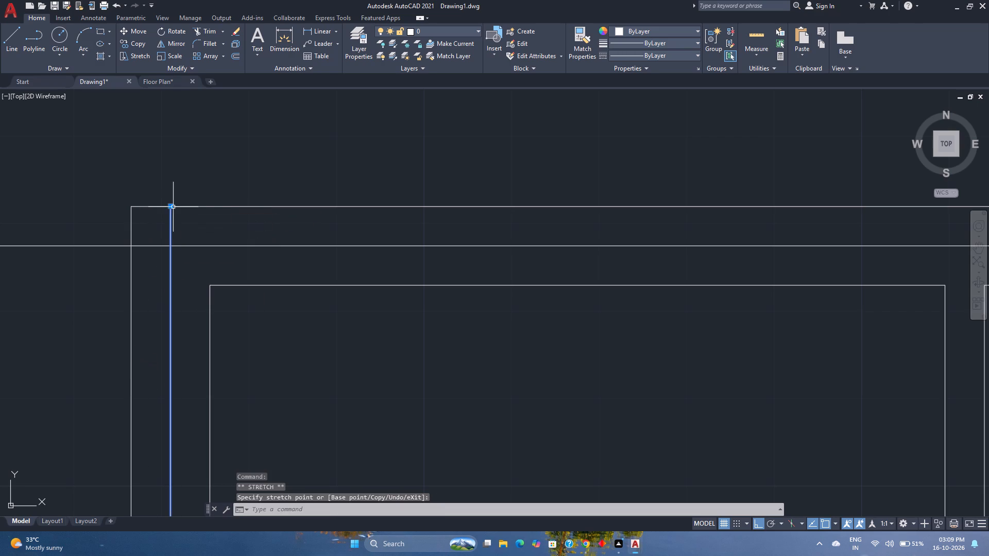
click(170, 206)
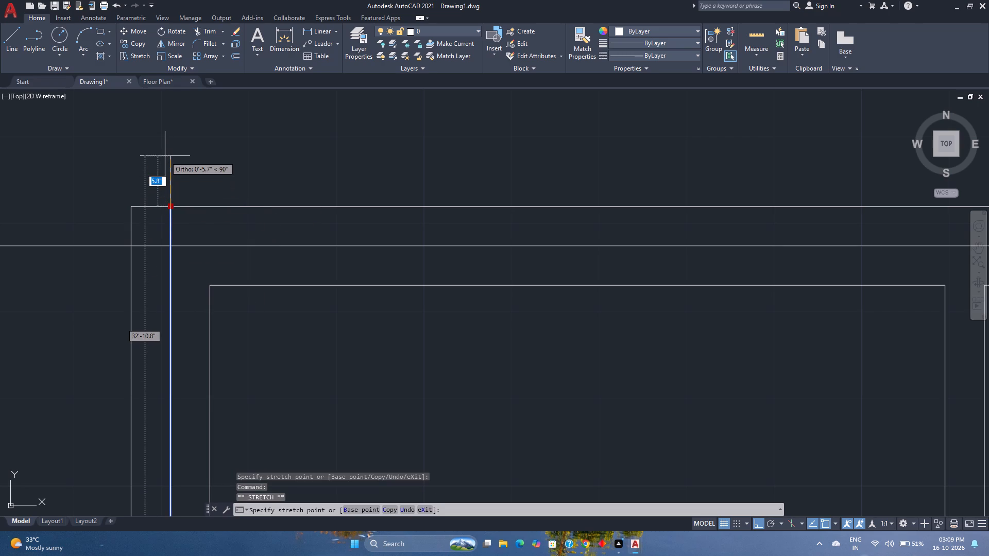
text(5')
key(Return)
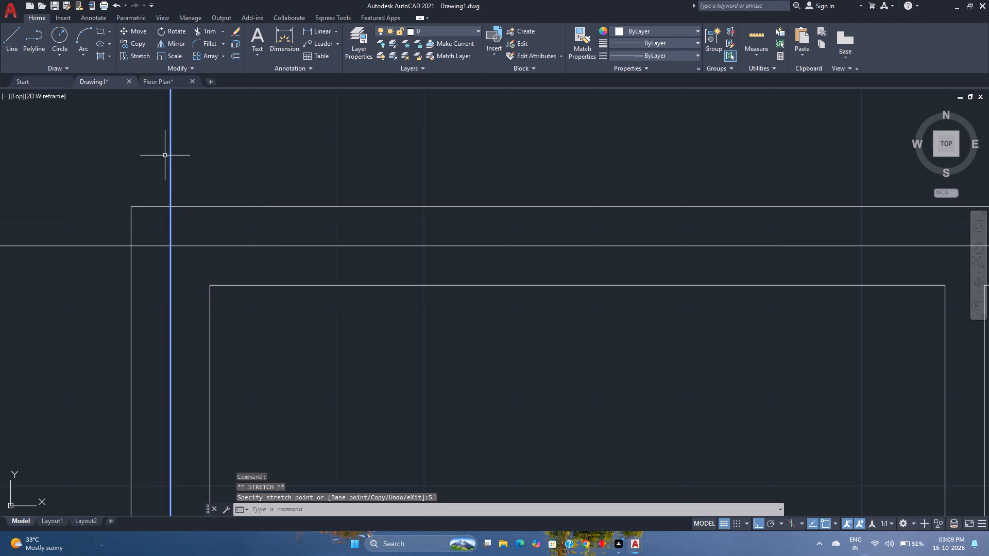
scroll(351, 340, down, 3)
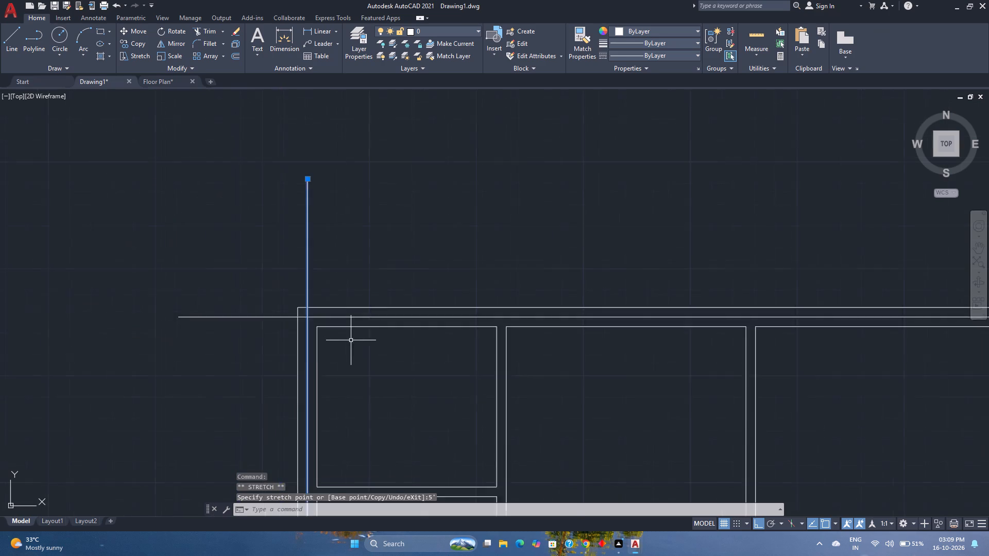
scroll(351, 340, down, 1)
middle_drag(374, 373, 286, 316)
key(Escape)
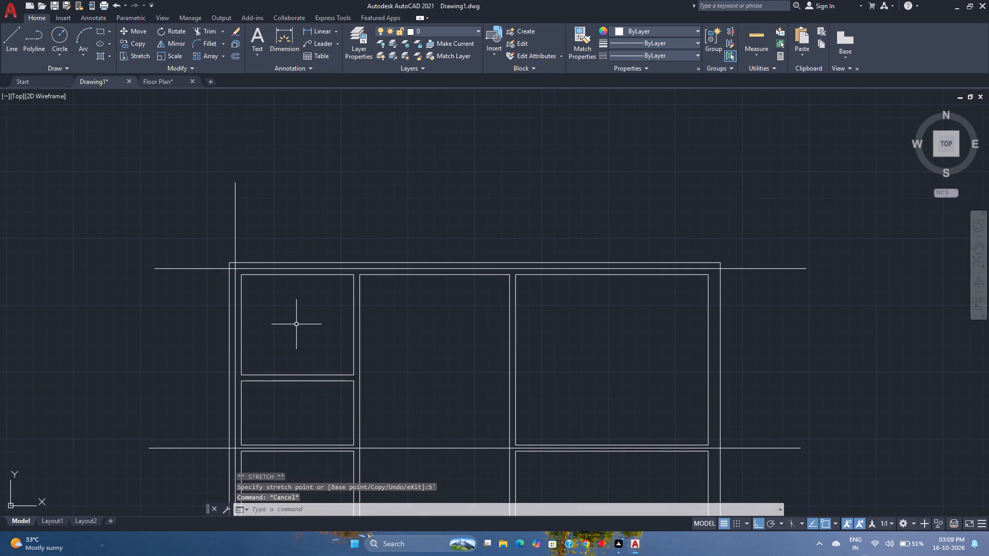
Copy the left wall's centre line from that wall's midpoint to midway between the faces of the wall separating the left and middle columns.
middle_drag(315, 345, 299, 302)
scroll(299, 302, up, 1)
scroll(299, 302, down, 1)
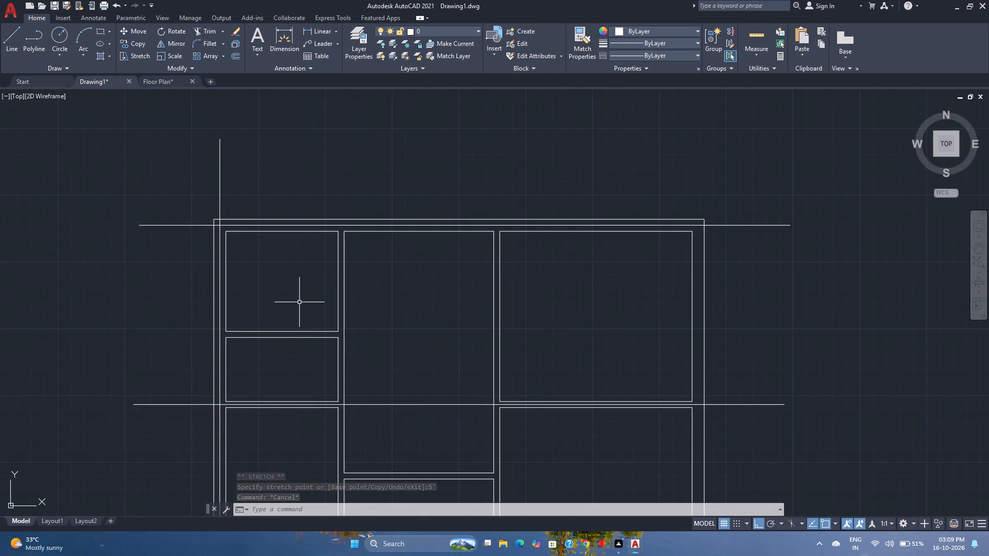
scroll(299, 302, down, 2)
middle_drag(304, 403, 293, 373)
scroll(293, 372, up, 1)
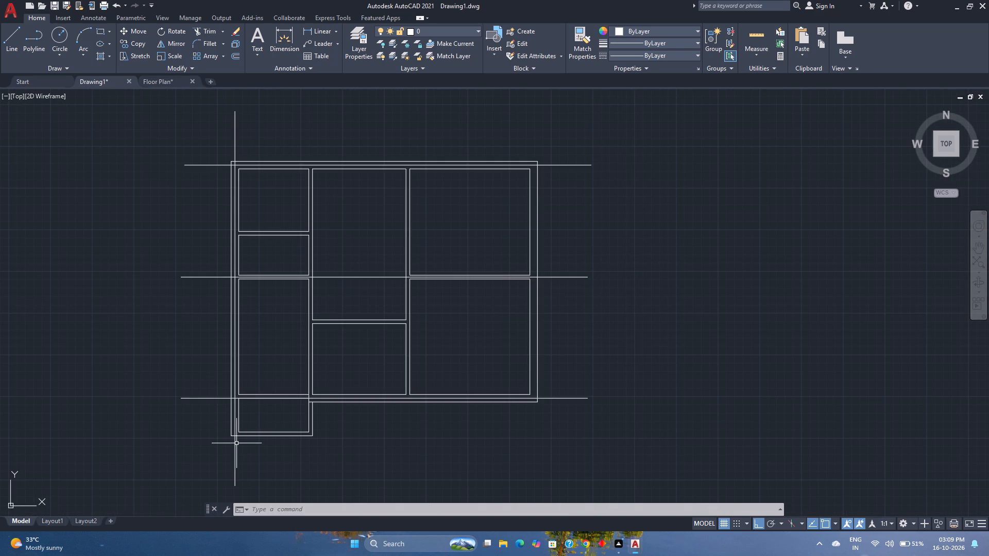
click(235, 441)
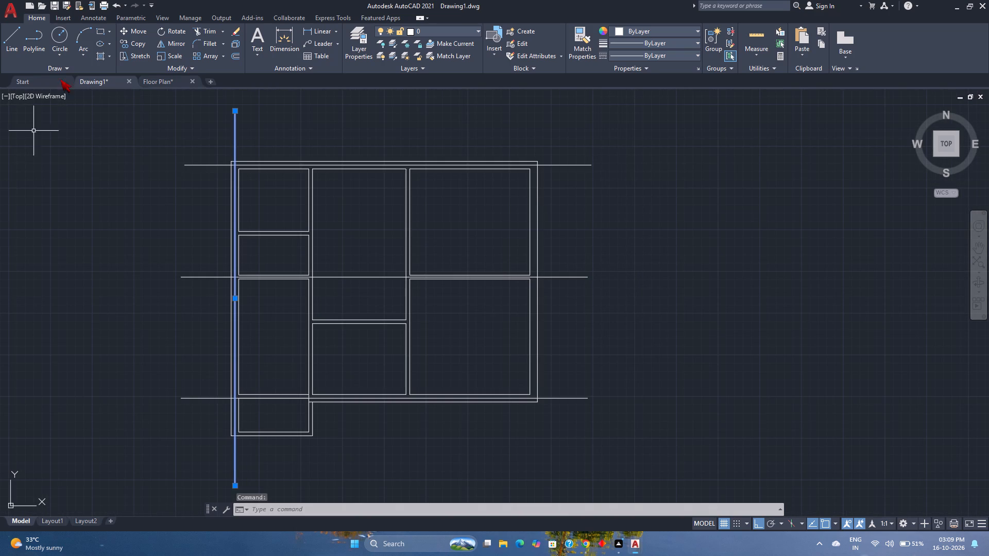
click(138, 39)
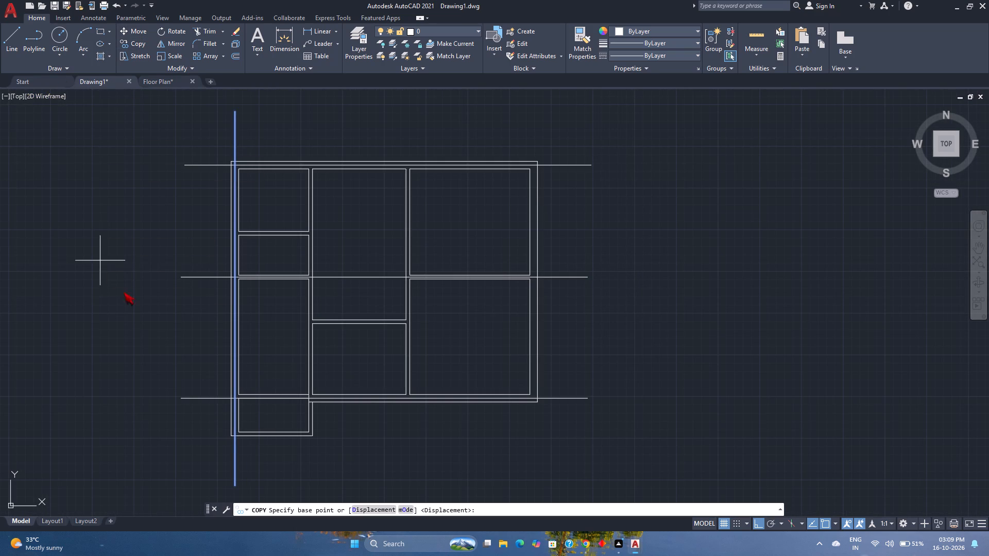
scroll(241, 388, up, 2)
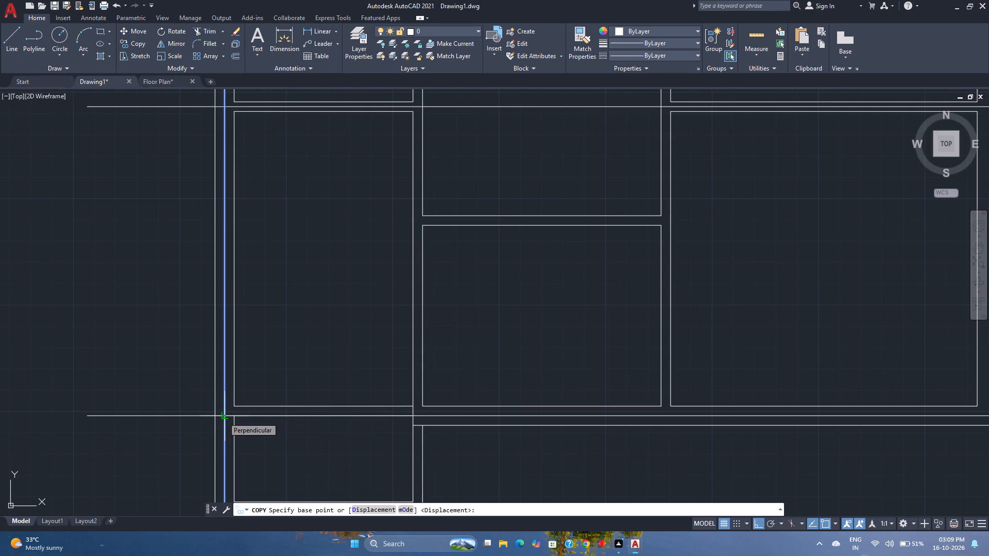
scroll(223, 417, down, 2)
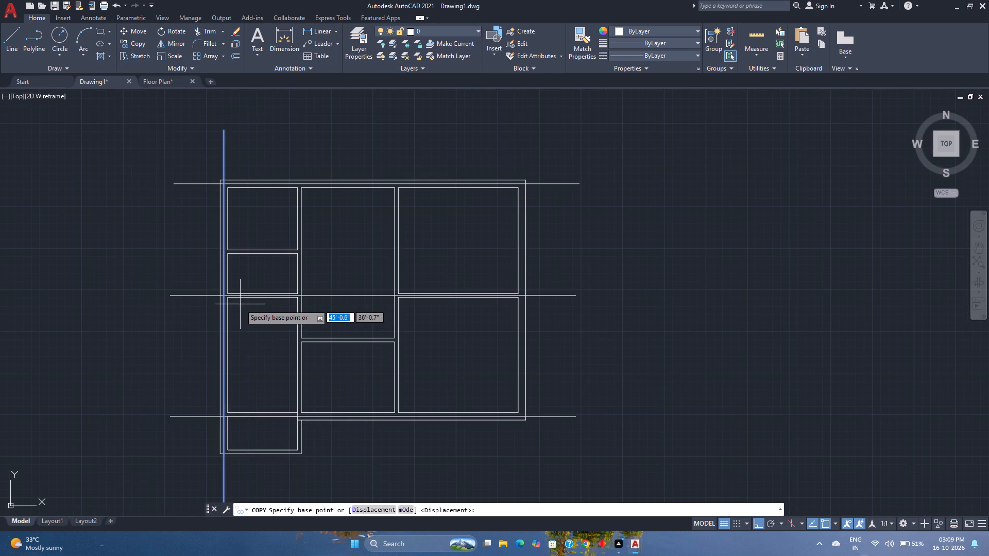
scroll(240, 304, up, 3)
middle_drag(240, 304, 245, 419)
scroll(225, 390, down, 2)
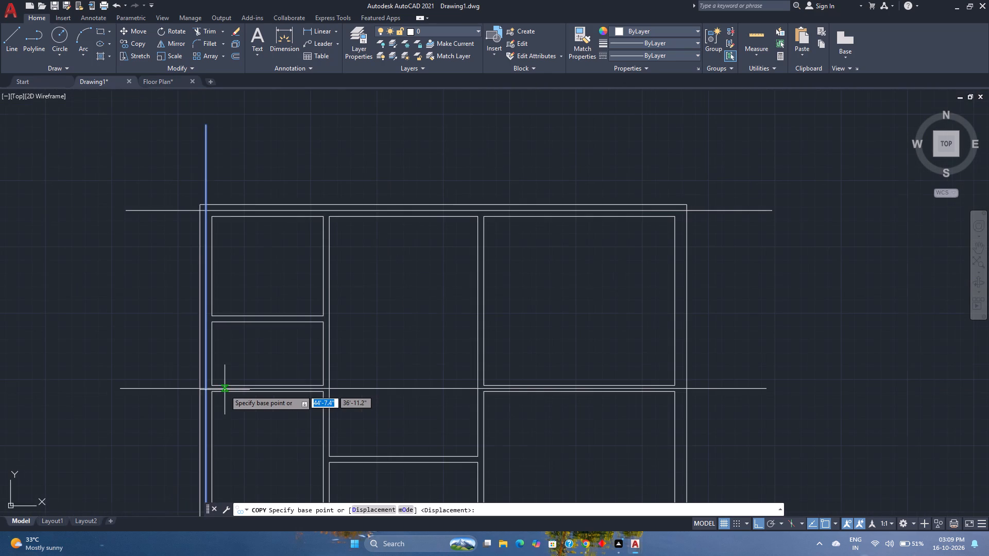
scroll(232, 228, up, 3)
middle_drag(232, 228, 236, 233)
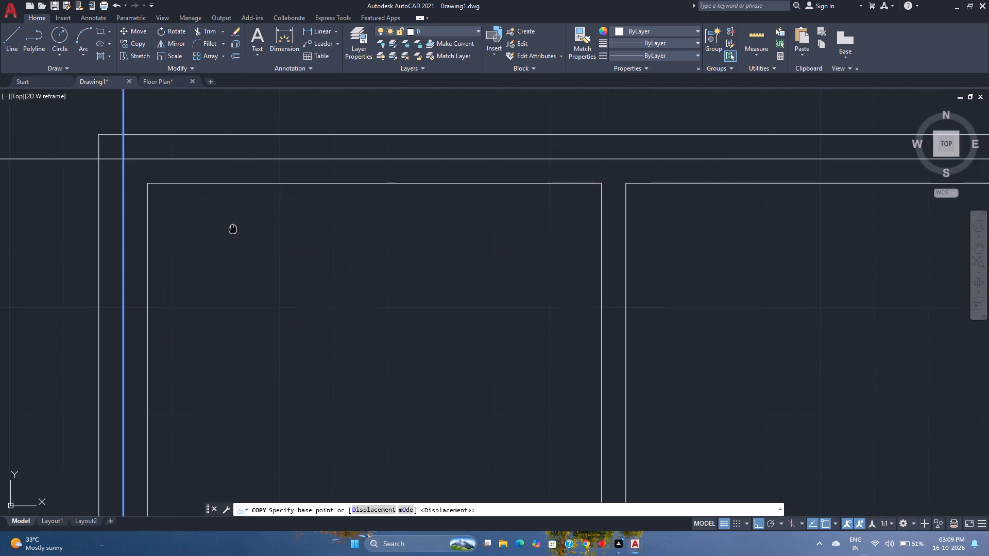
middle_drag(236, 233, 268, 317)
text(m2p)
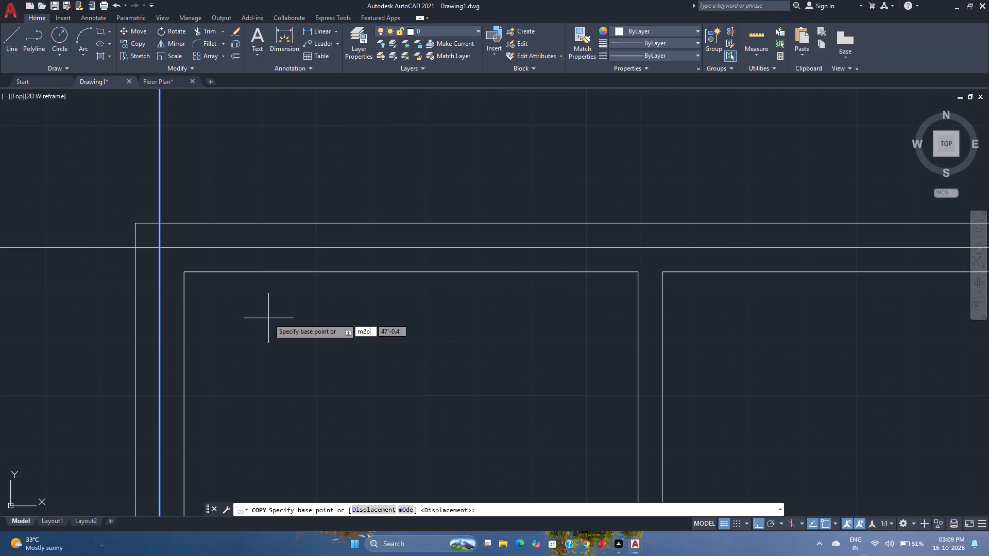
key(Return)
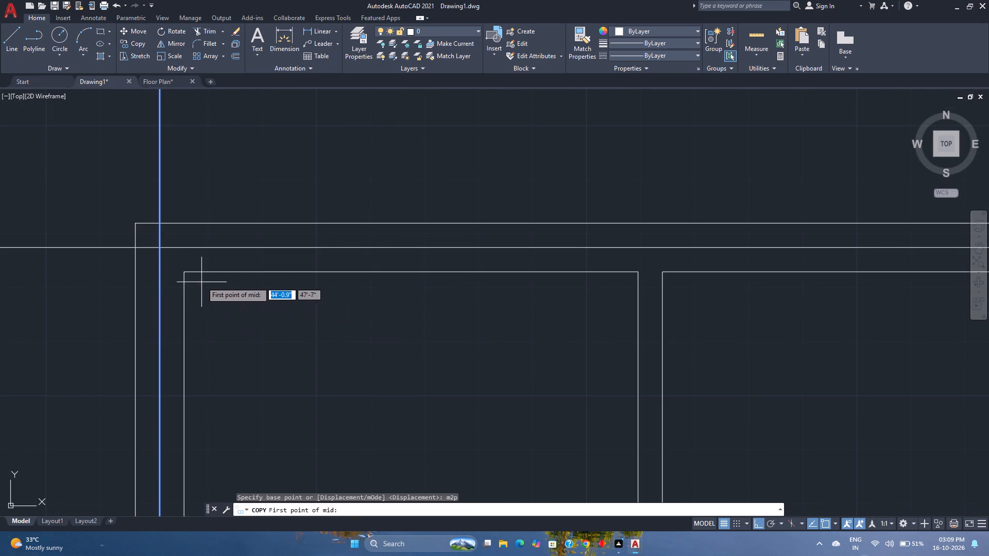
click(185, 273)
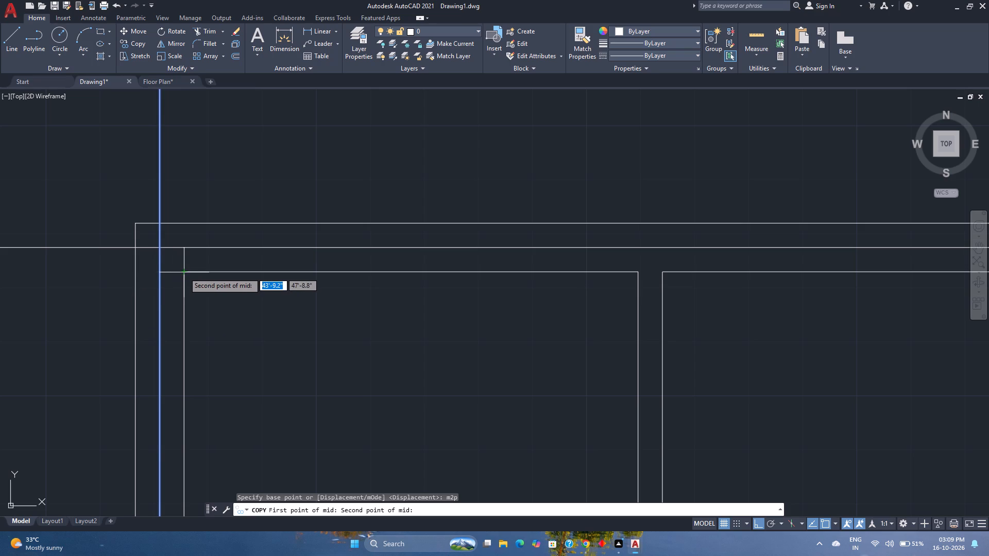
click(133, 272)
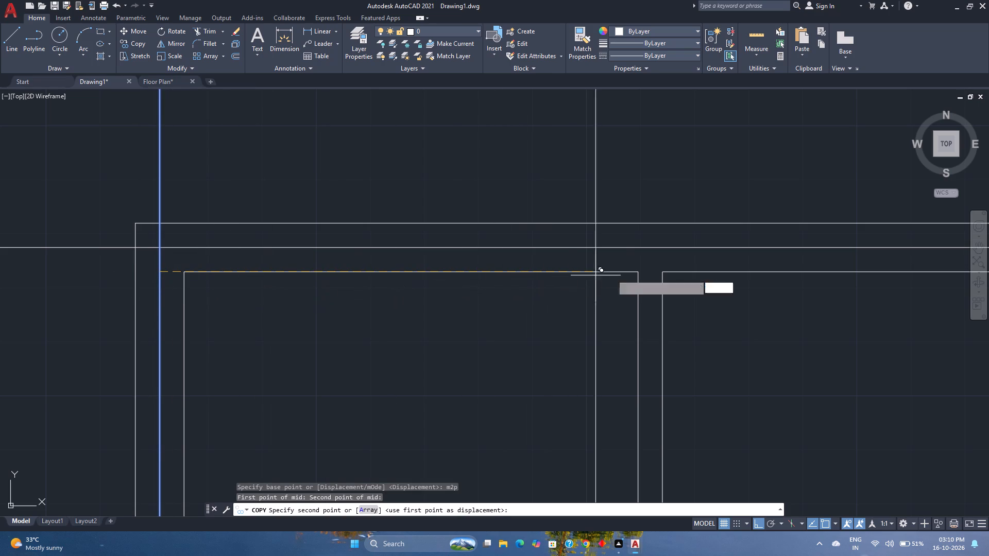
scroll(642, 274, up, 4)
middle_drag(642, 274, 524, 307)
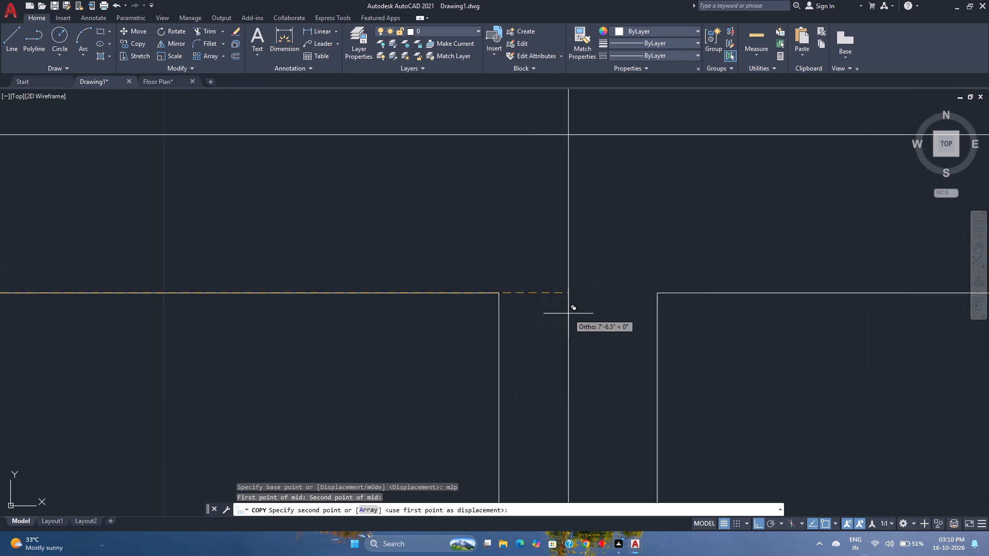
key(m)
text(2p)
key(Return)
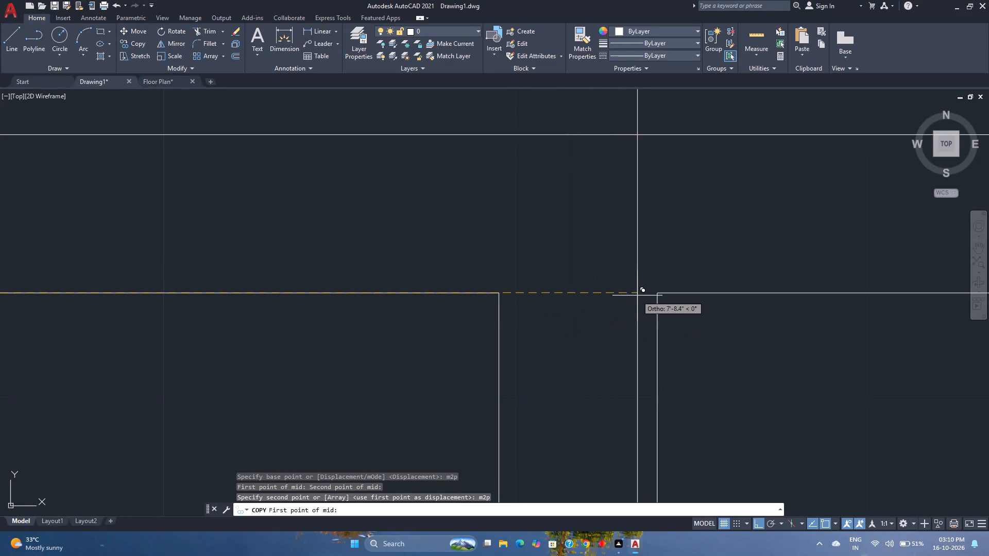
click(657, 291)
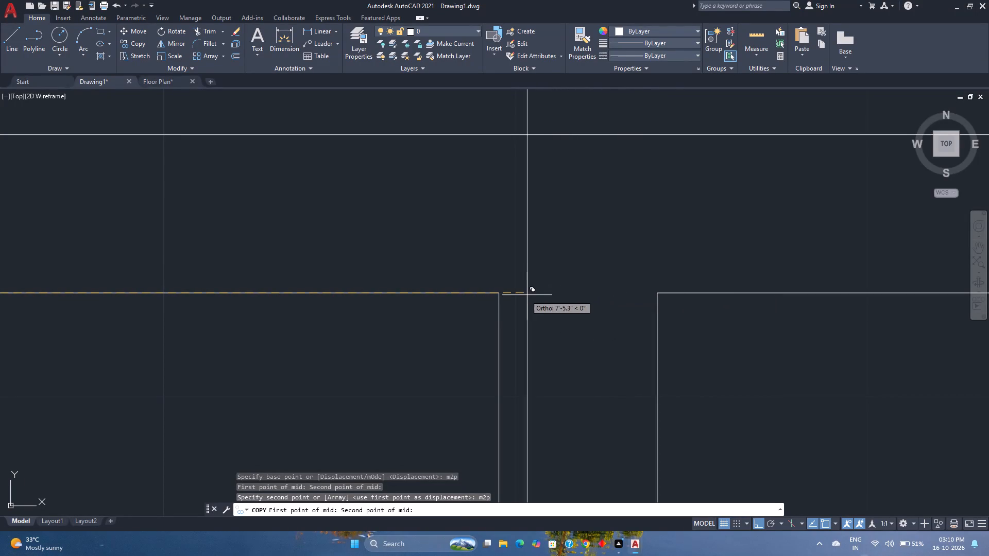
click(499, 293)
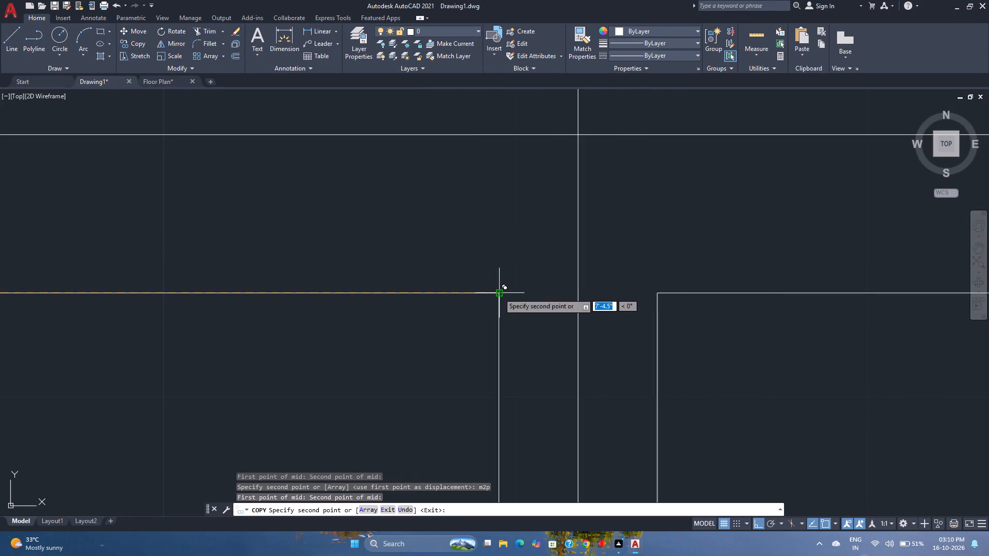
scroll(499, 293, down, 4)
key(Escape)
Copy the new centre line onto the wall between middle and right columns, from the middle room's upper left corner to the right room's.
scroll(497, 330, down, 3)
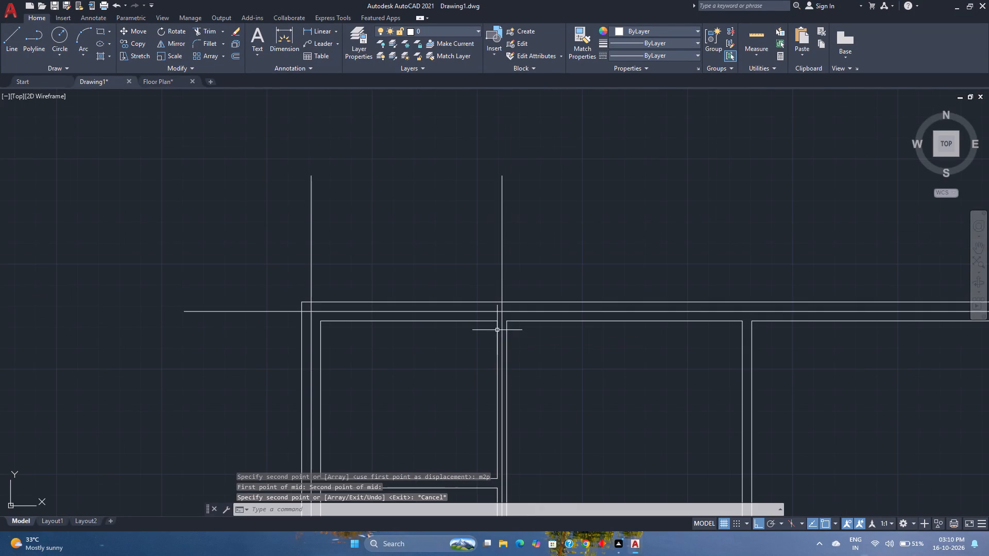
click(545, 248)
click(463, 241)
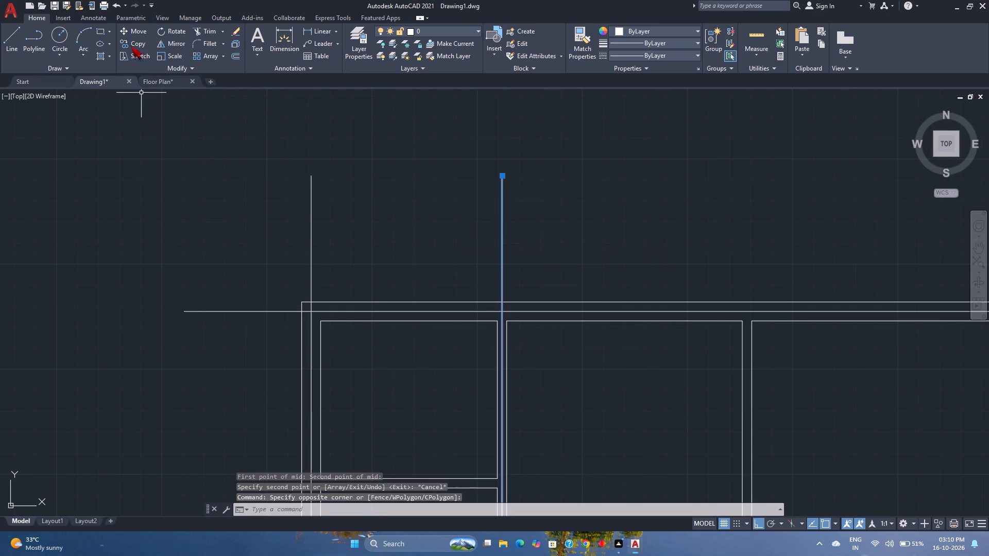
click(130, 42)
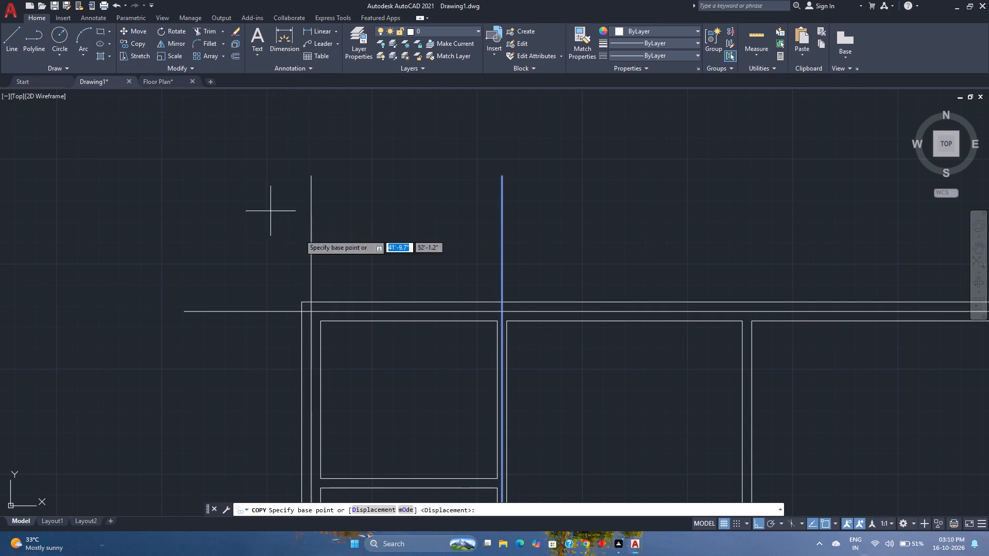
scroll(521, 329, up, 5)
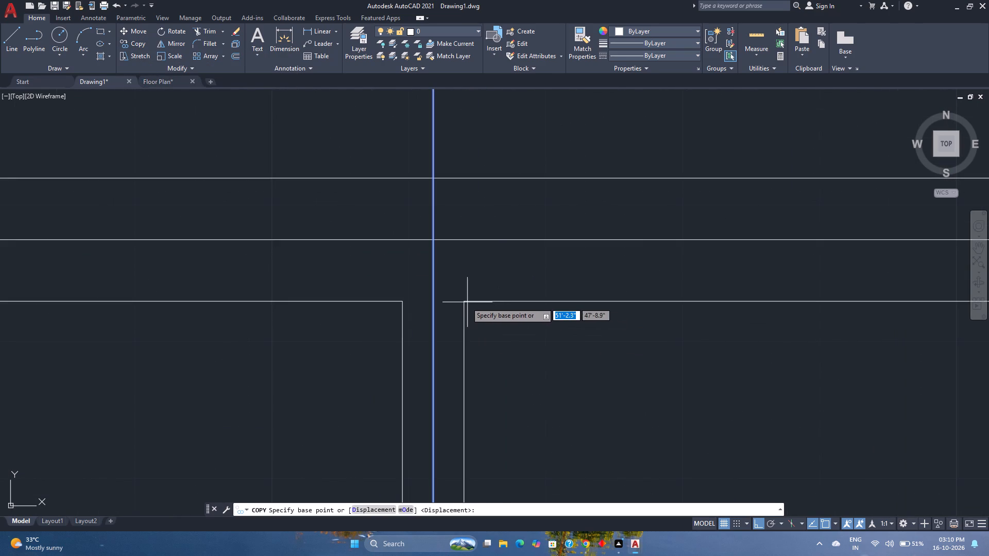
click(466, 302)
scroll(466, 302, down, 4)
middle_drag(555, 338, 421, 390)
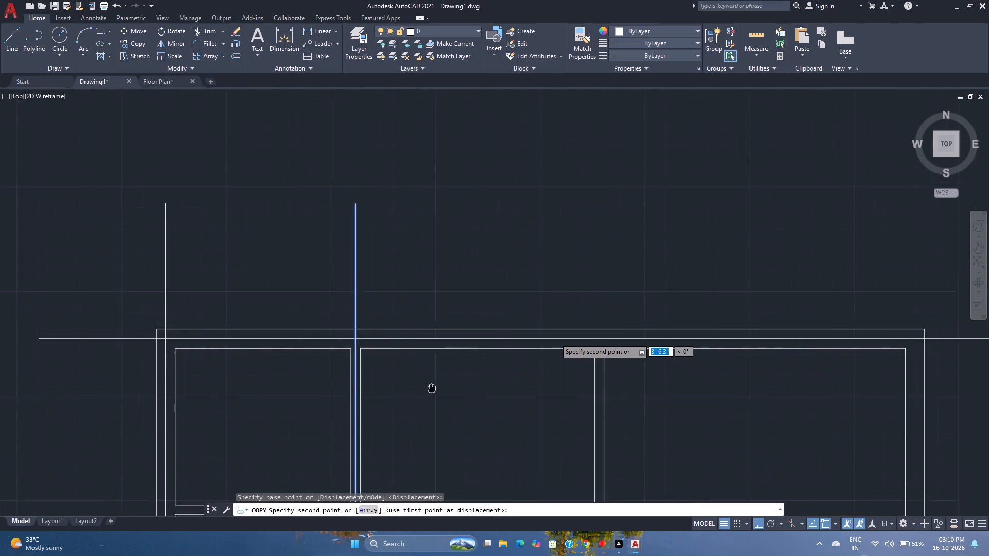
middle_drag(421, 390, 398, 394)
middle_click(396, 394)
scroll(545, 363, up, 2)
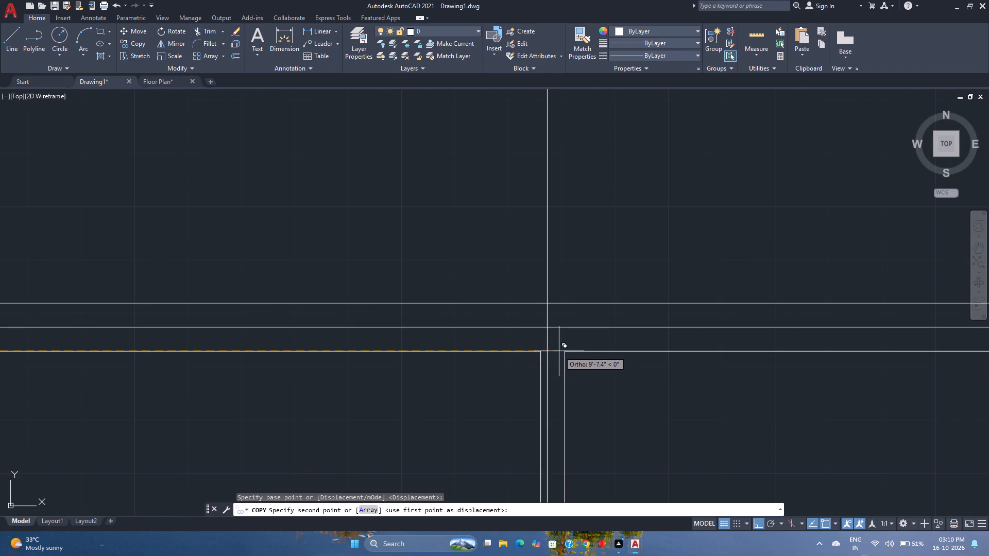
click(565, 351)
scroll(575, 356, down, 4)
scroll(575, 356, up, 1)
middle_drag(575, 356, 477, 356)
middle_drag(461, 356, 453, 356)
middle_drag(445, 356, 435, 356)
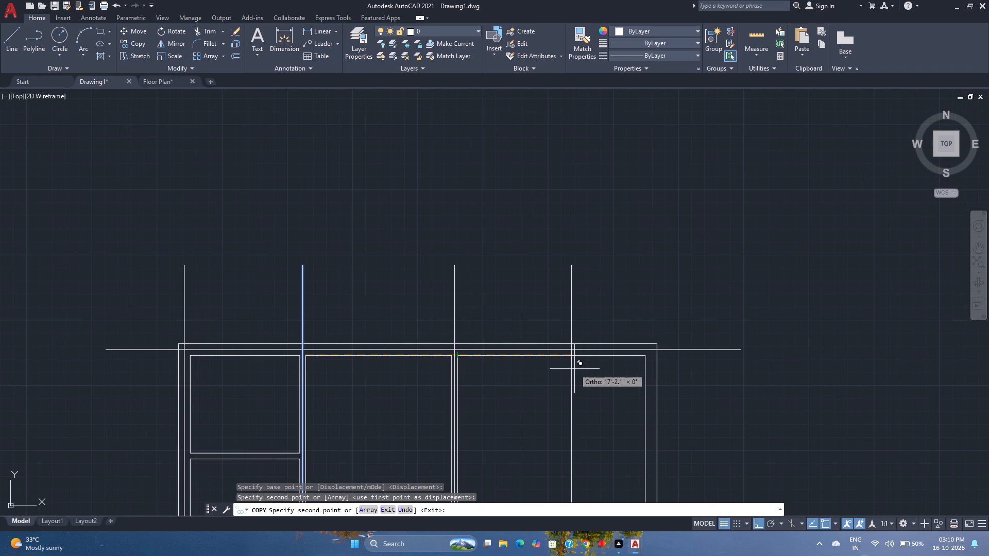
key(Escape)
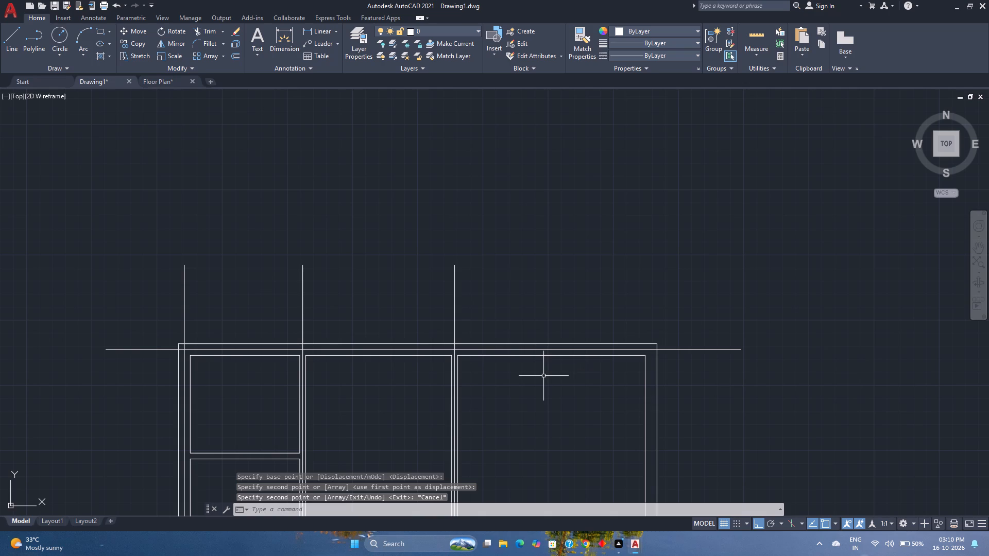
Check the grid line layout in the Floor Plan drawing and return to Drawing1.
click(166, 81)
scroll(396, 339, down, 4)
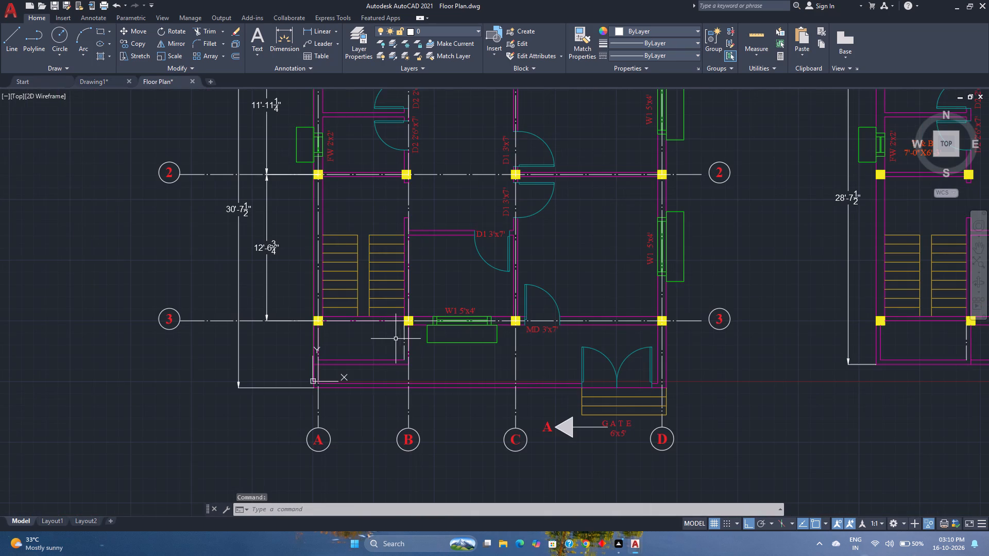
middle_drag(506, 346, 428, 419)
middle_click(428, 419)
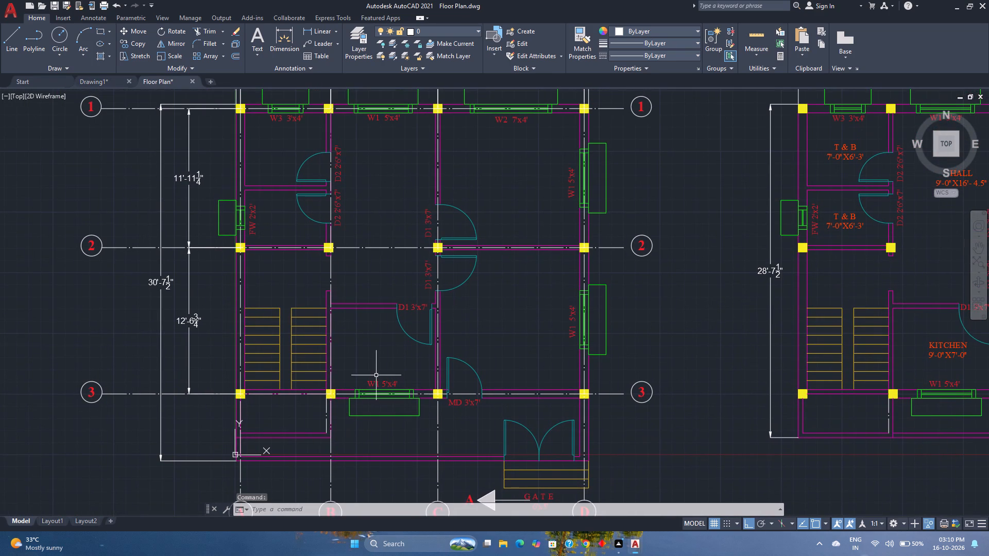
click(40, 84)
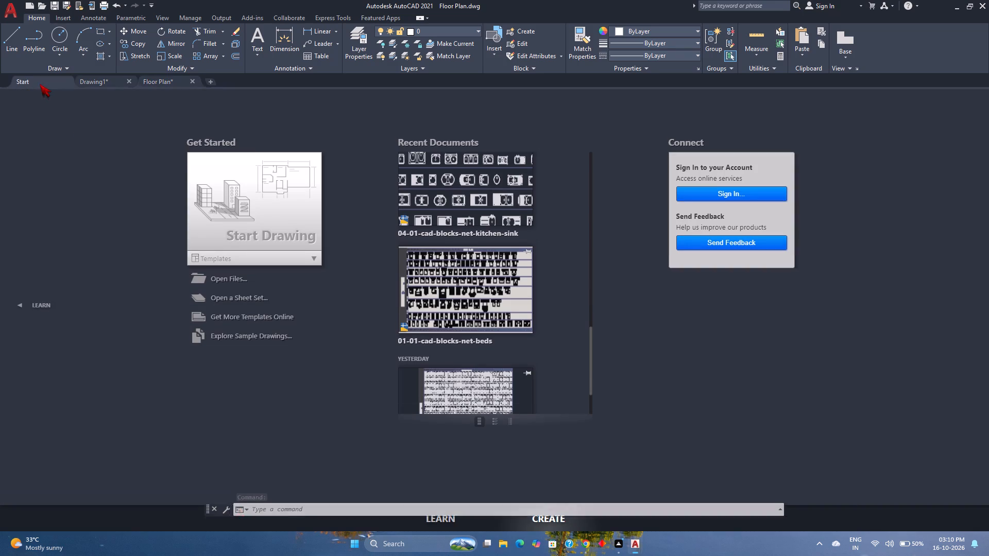
click(98, 81)
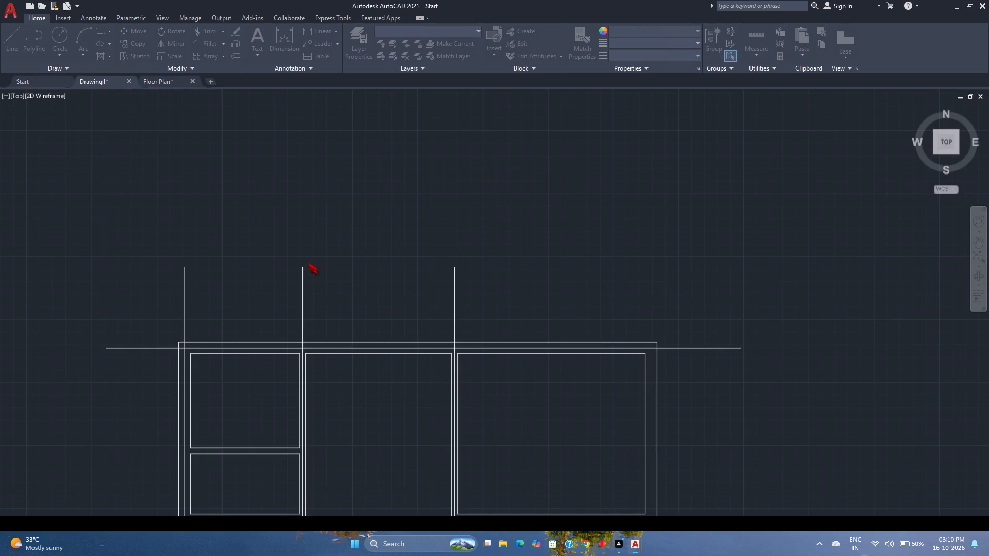
Mirror the left wall's centre line onto the right wall about a vertical axis midway between the plan's upper inner corners, keeping the original.
click(184, 284)
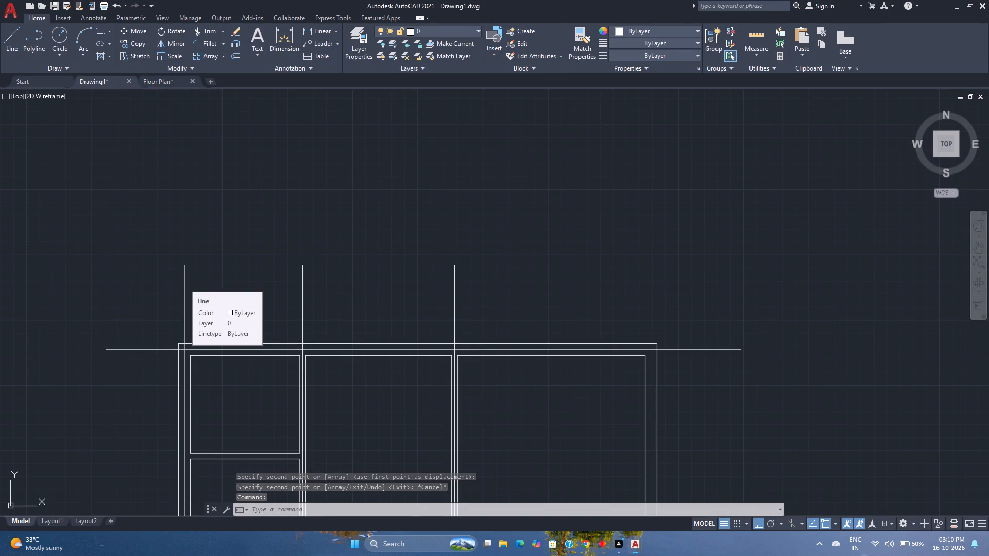
click(175, 45)
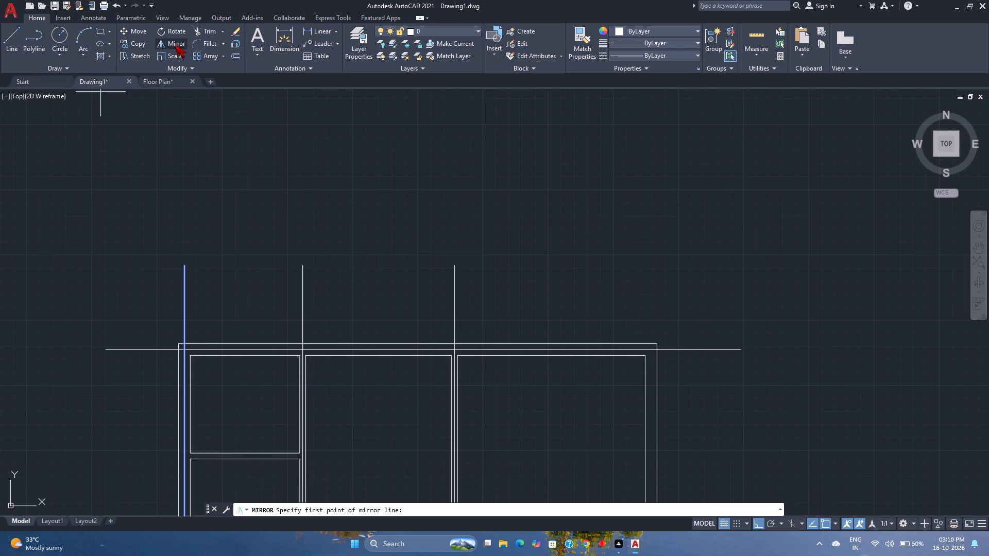
text(m1)
key(BackSpace)
text(2p)
key(Return)
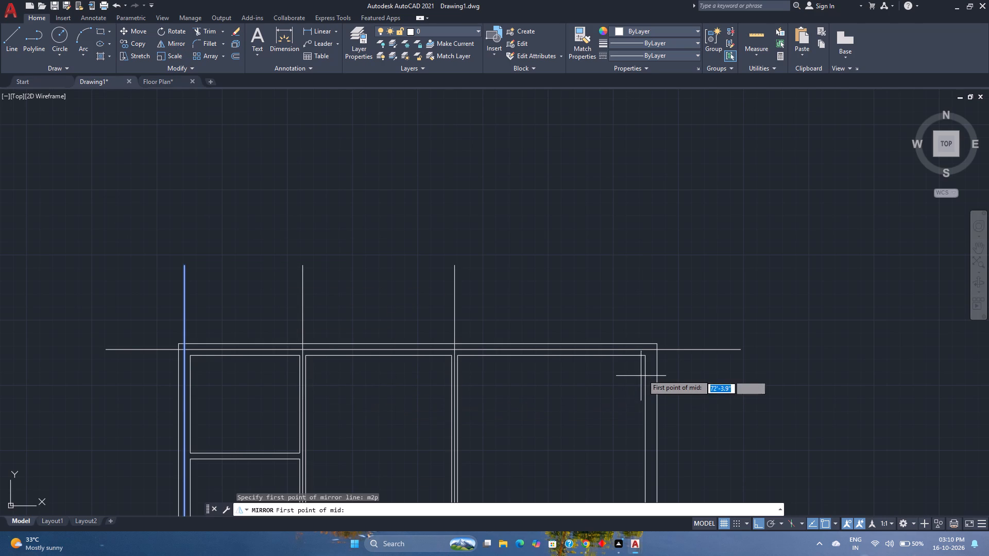
click(643, 357)
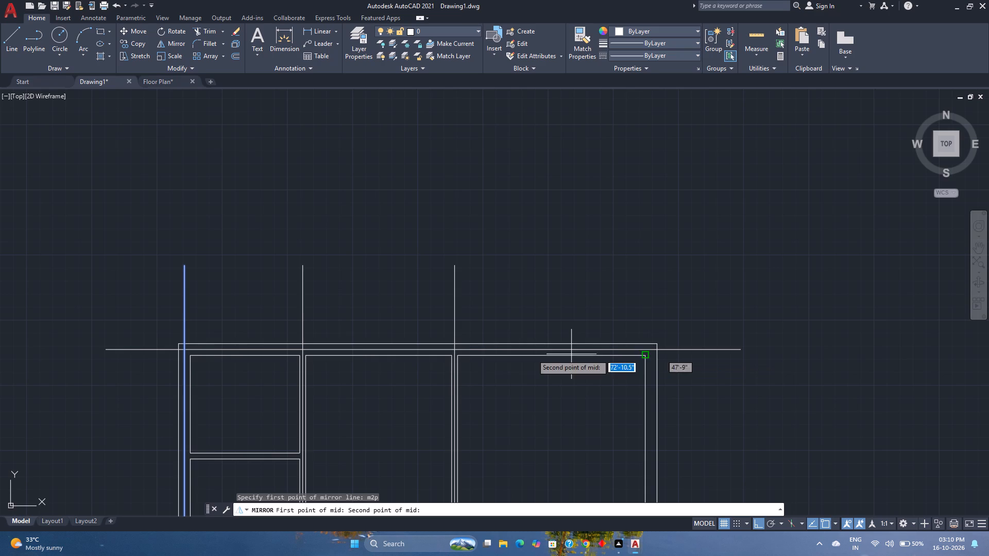
click(191, 360)
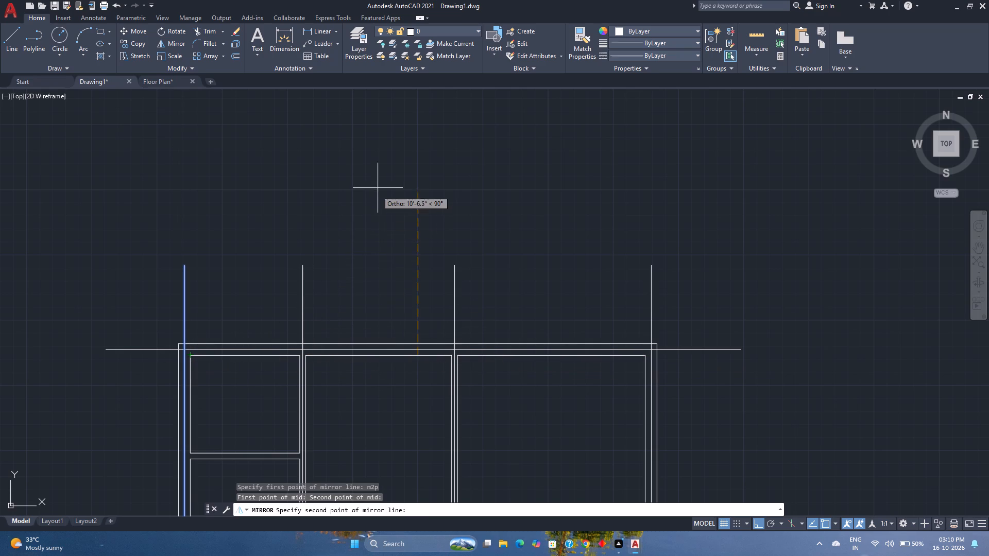
click(384, 177)
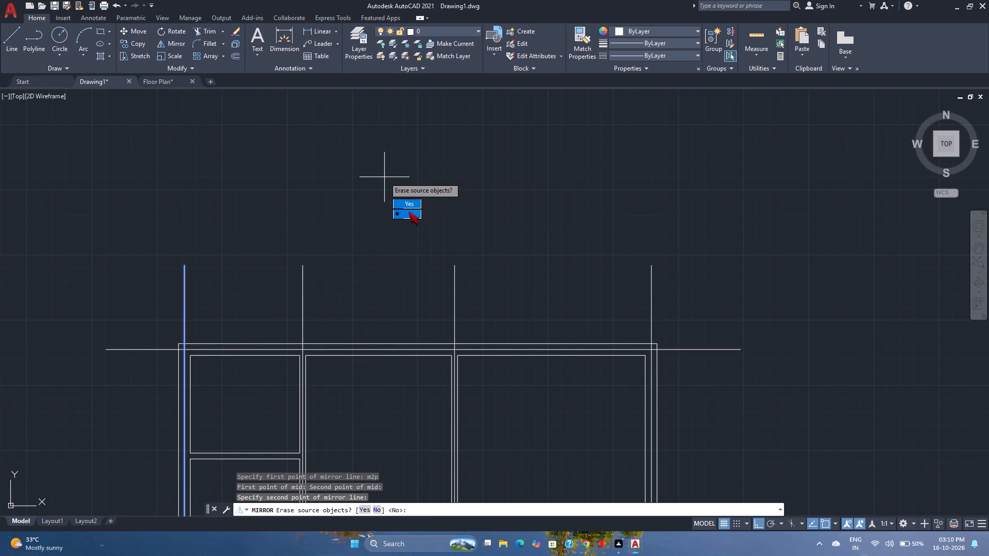
drag(408, 212, 384, 177)
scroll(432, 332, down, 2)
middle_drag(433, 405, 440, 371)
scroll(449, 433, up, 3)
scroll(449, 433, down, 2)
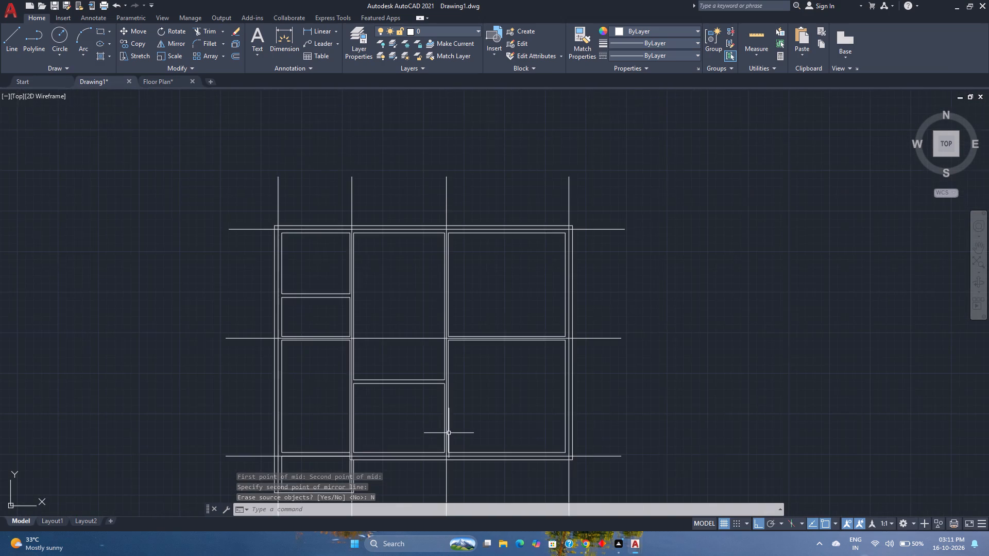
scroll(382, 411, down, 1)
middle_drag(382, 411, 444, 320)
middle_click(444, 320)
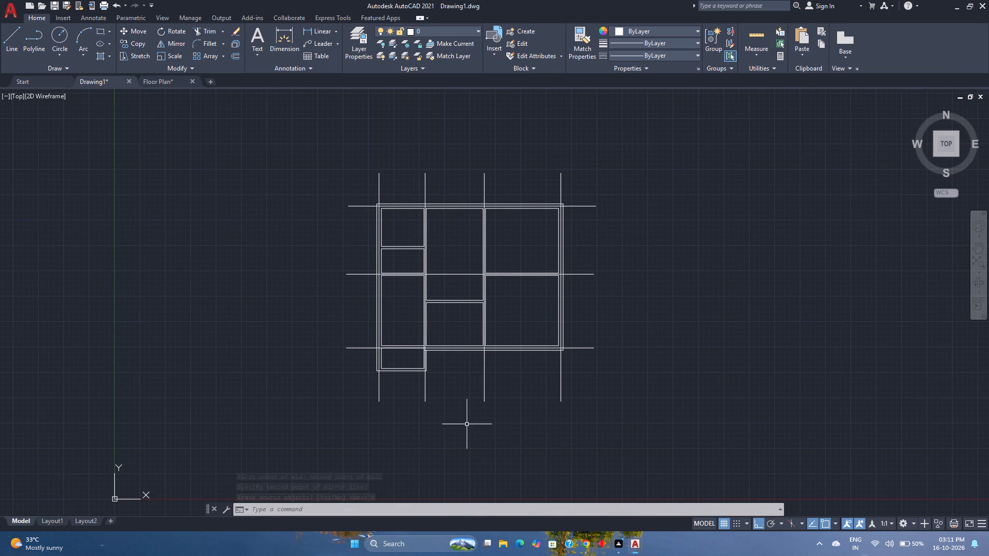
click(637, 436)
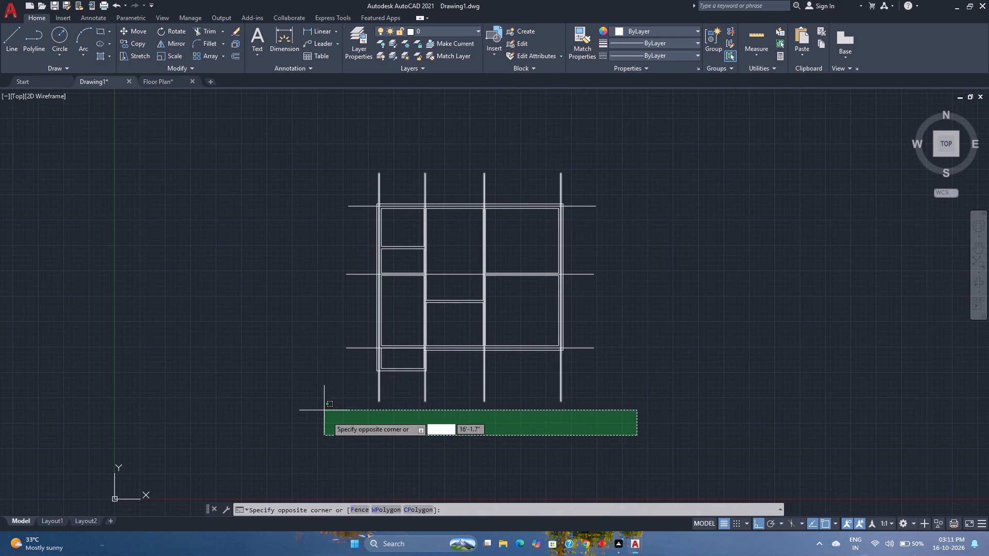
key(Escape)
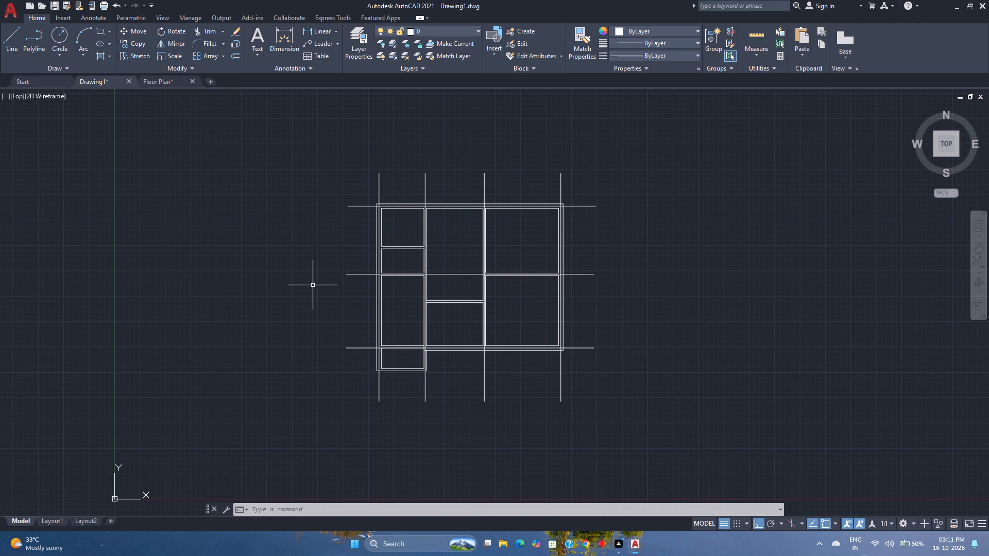
Create a new layer named Grid lines.
scroll(434, 229, up, 2)
middle_drag(434, 229, 333, 273)
click(352, 56)
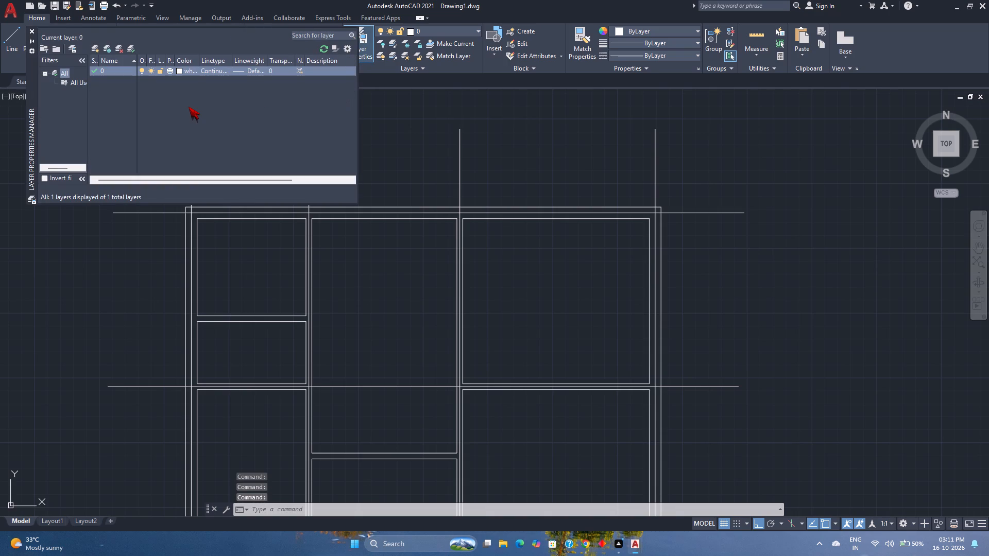
click(189, 107)
key(alt+n)
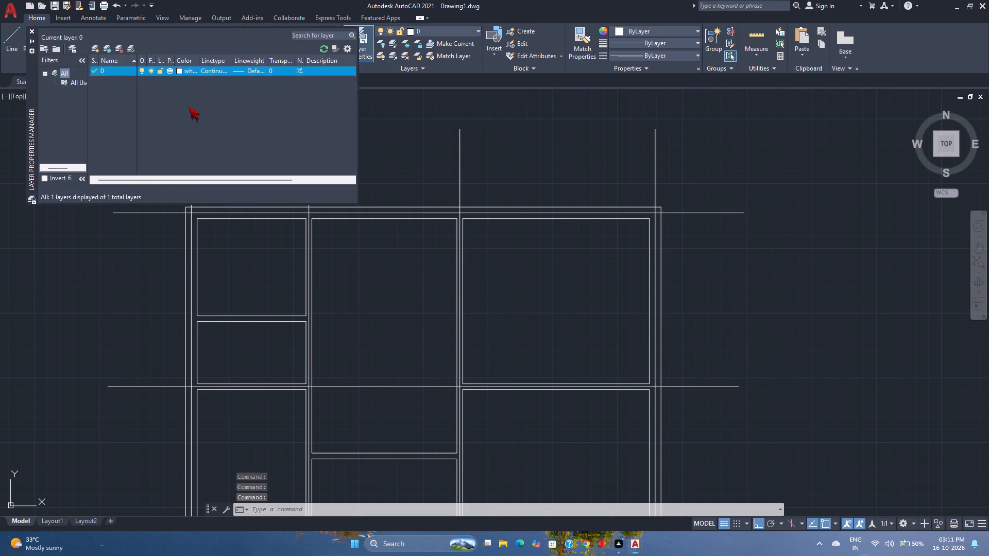
text(Grid)
key(space)
text(line)
key(s)
key(Return)
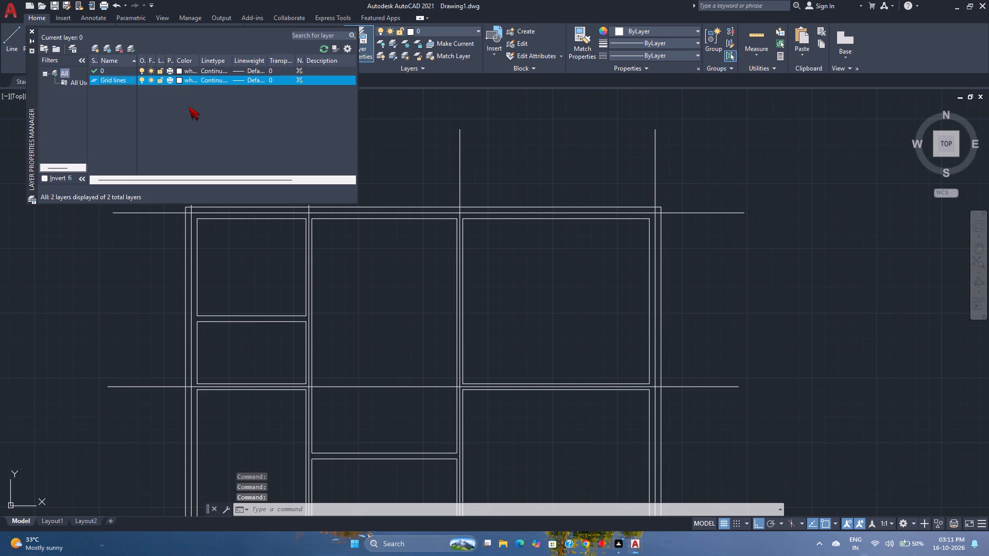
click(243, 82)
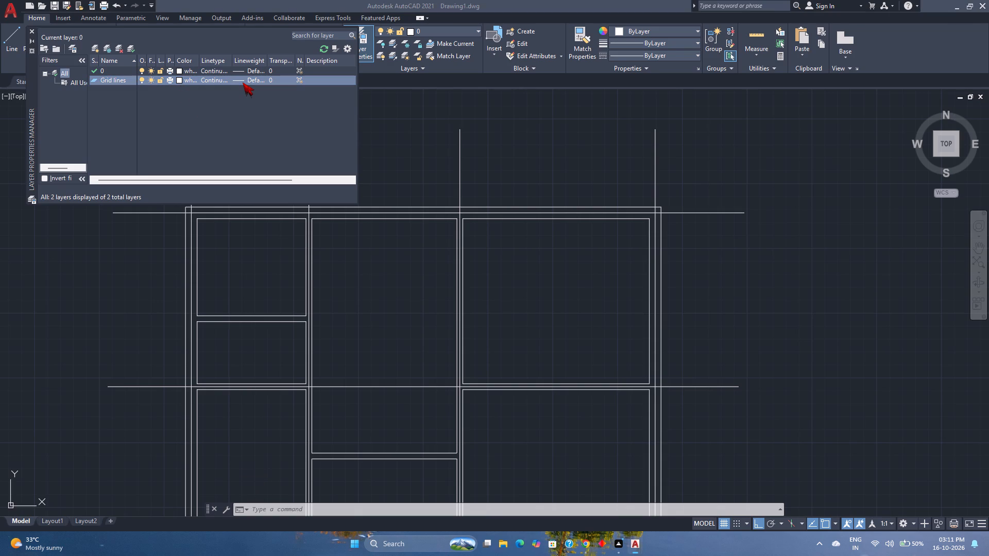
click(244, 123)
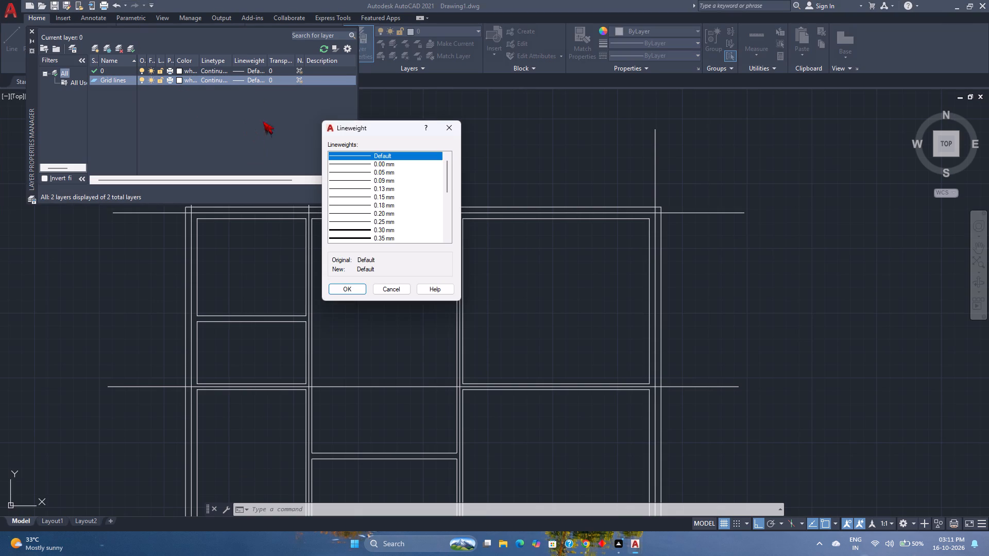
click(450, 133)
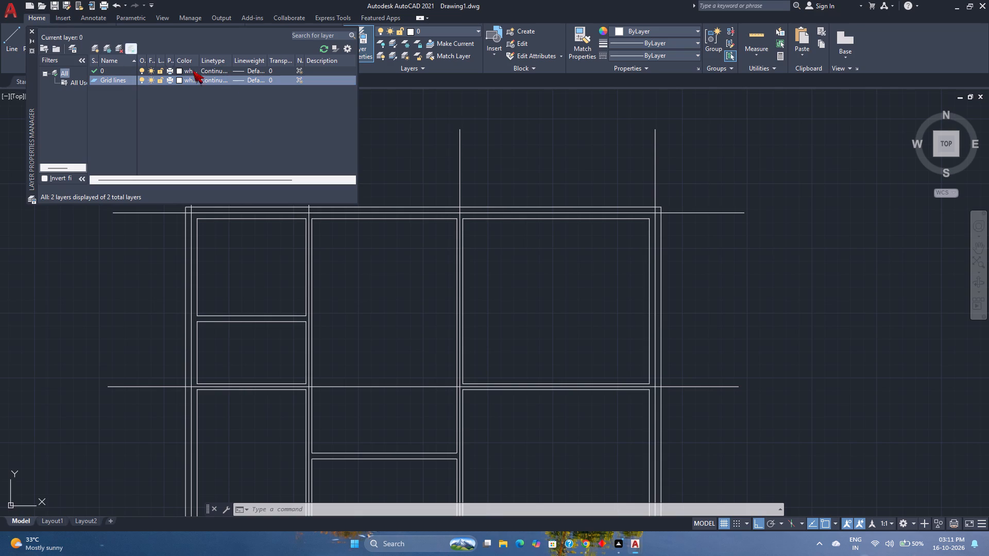
Load the CENTER linetype from acadiso.lin, assign it to the Grid lines layer, and close the layer manager.
click(217, 79)
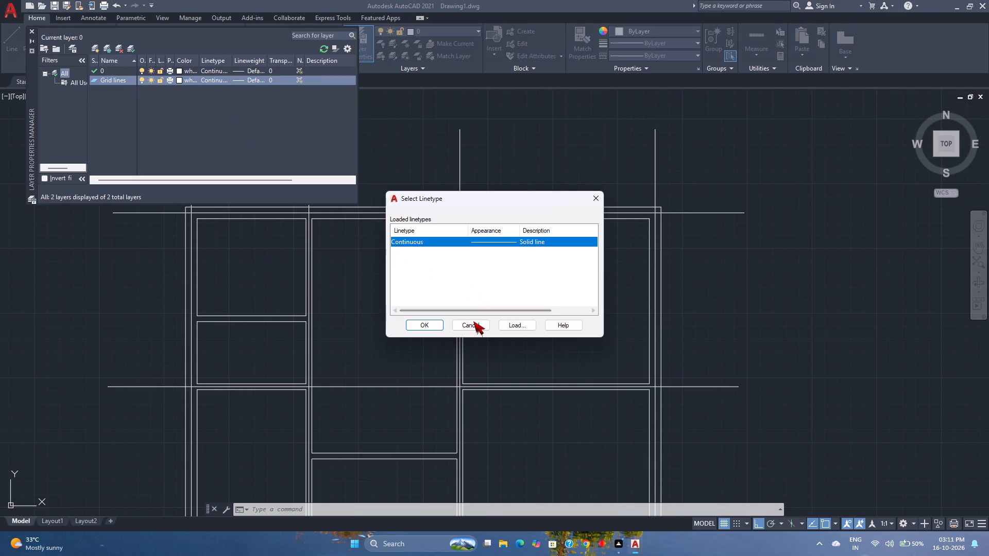
click(518, 319)
click(518, 321)
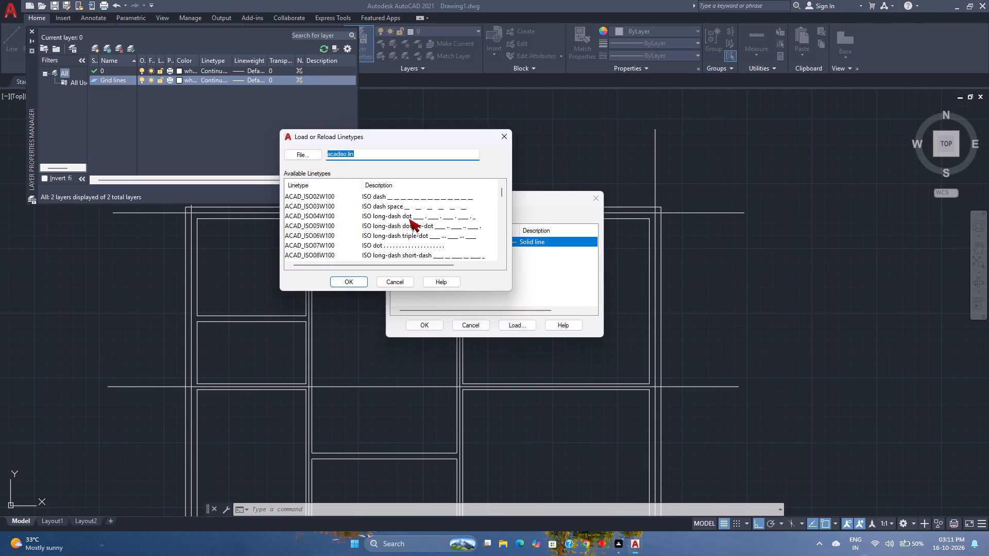
scroll(409, 219, down, 2)
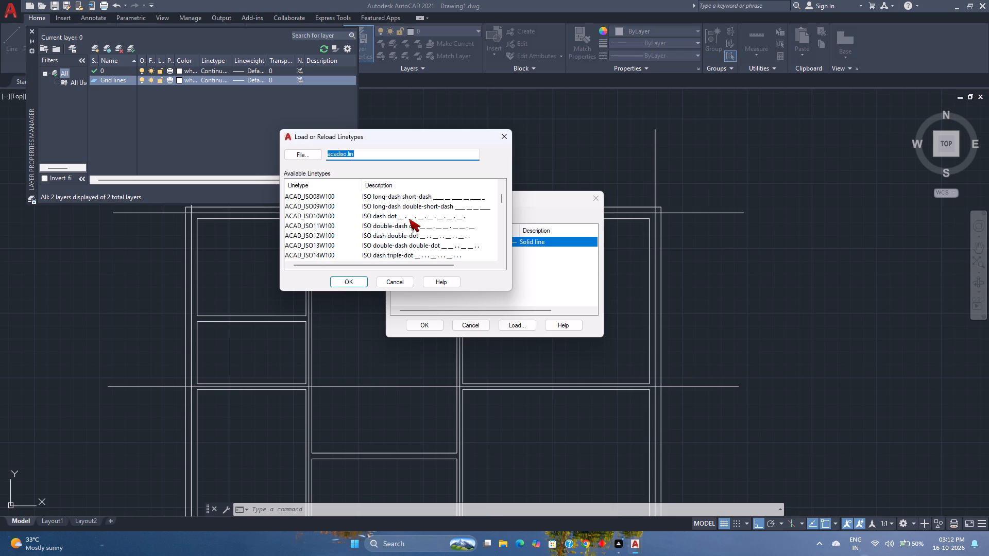
scroll(409, 219, down, 2)
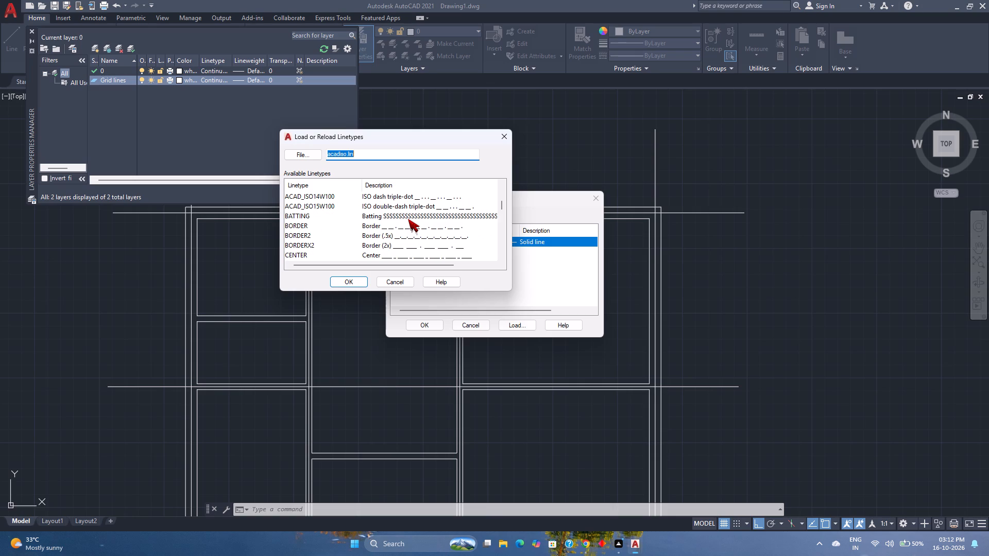
scroll(406, 220, down, 5)
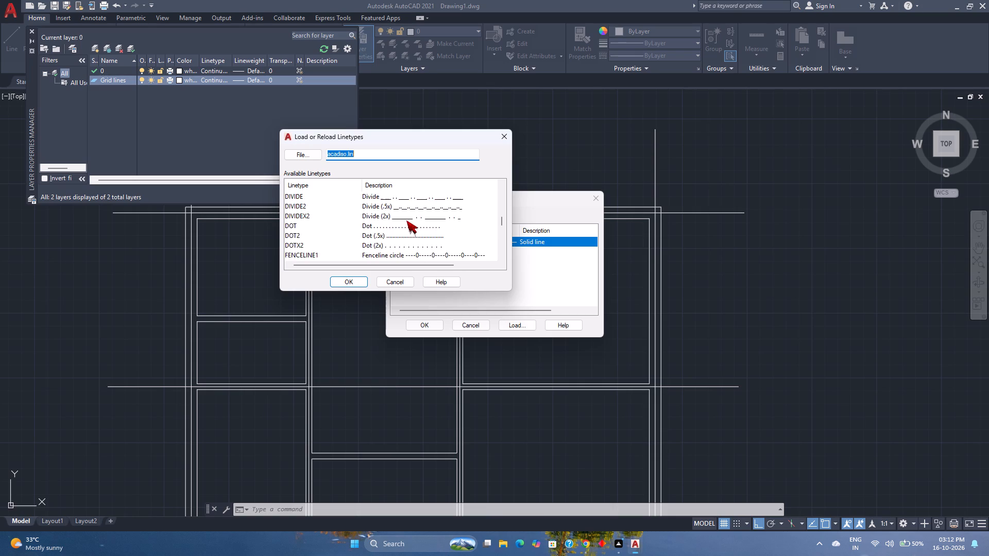
scroll(406, 220, down, 6)
scroll(406, 220, up, 1)
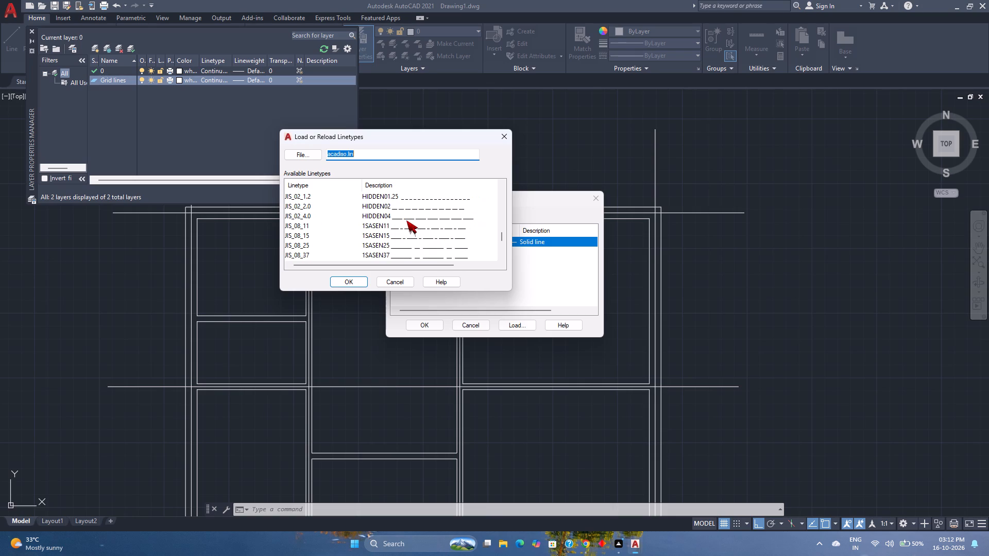
click(378, 224)
scroll(378, 224, down, 5)
scroll(378, 224, up, 1)
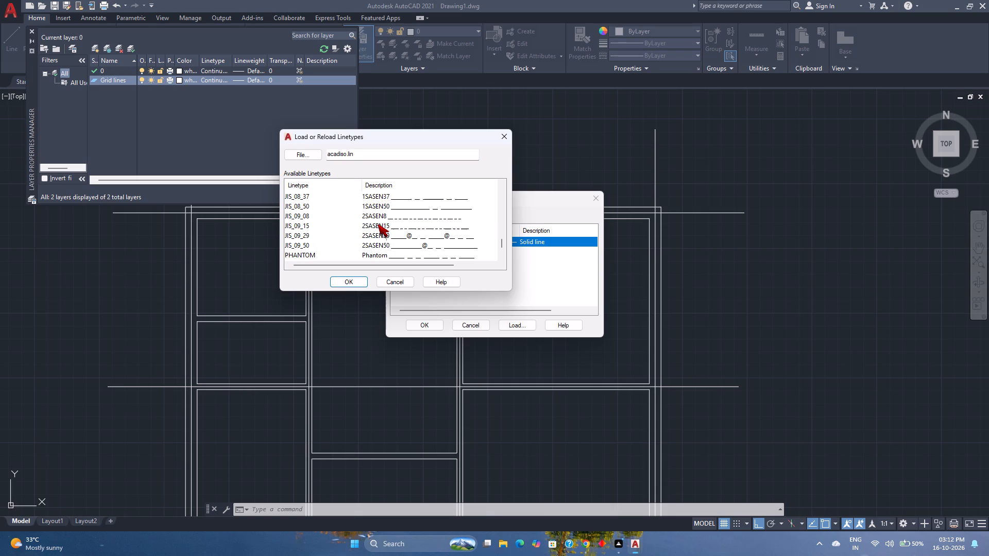
scroll(378, 224, down, 11)
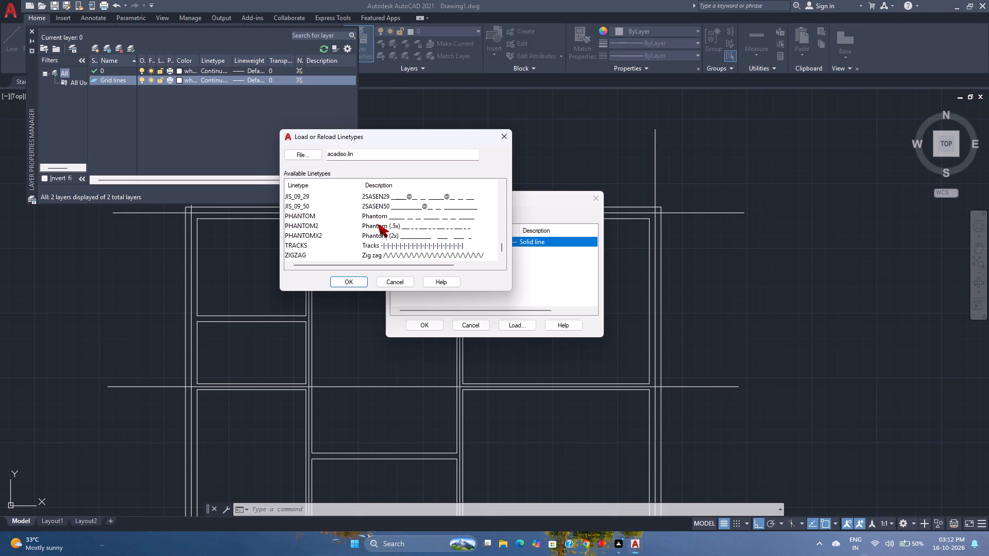
scroll(378, 224, up, 2)
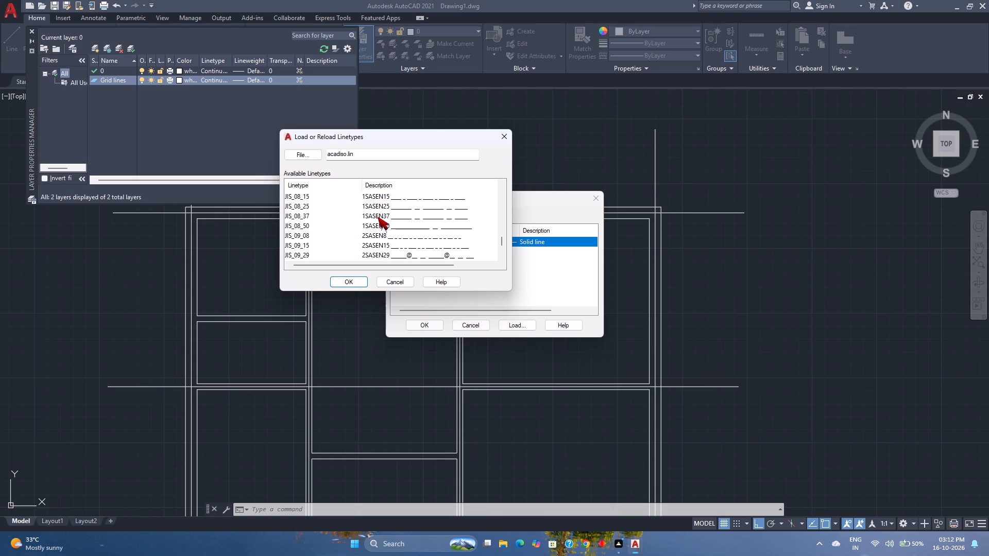
scroll(378, 217, up, 3)
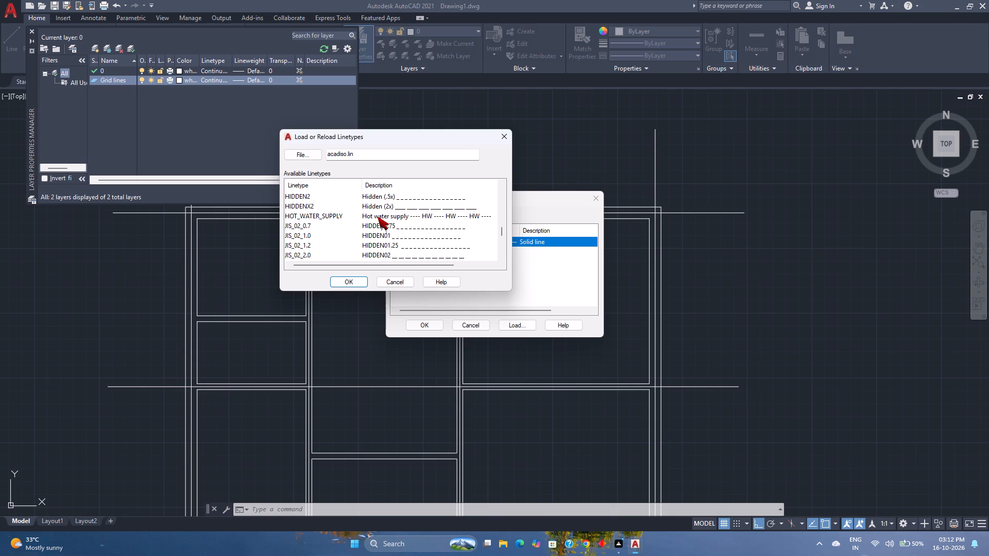
scroll(378, 217, up, 3)
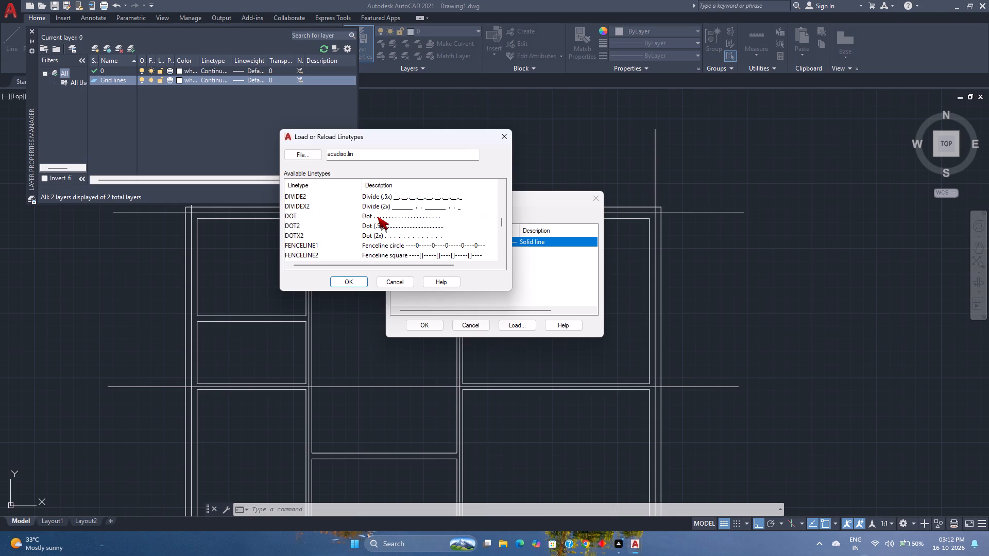
scroll(378, 217, up, 7)
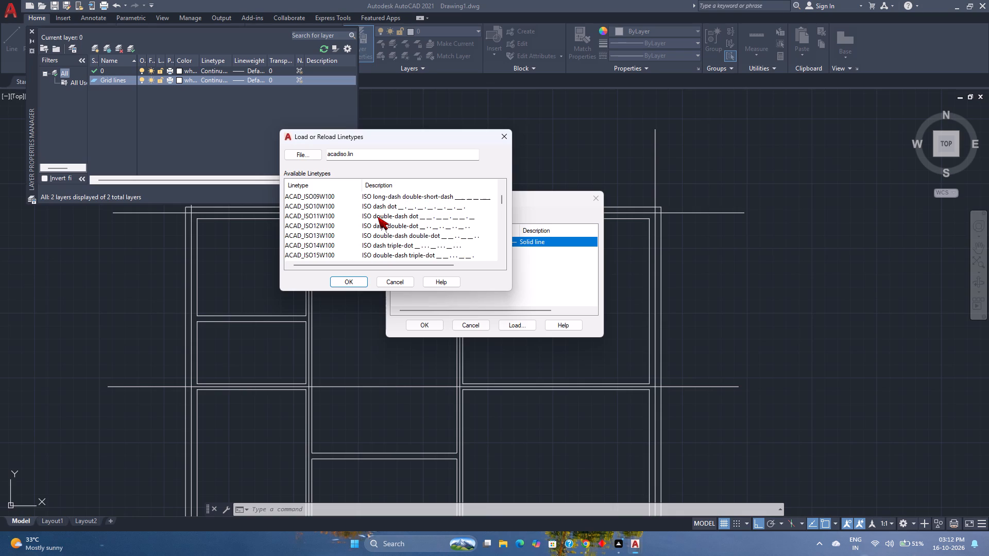
scroll(378, 217, up, 4)
scroll(378, 217, down, 3)
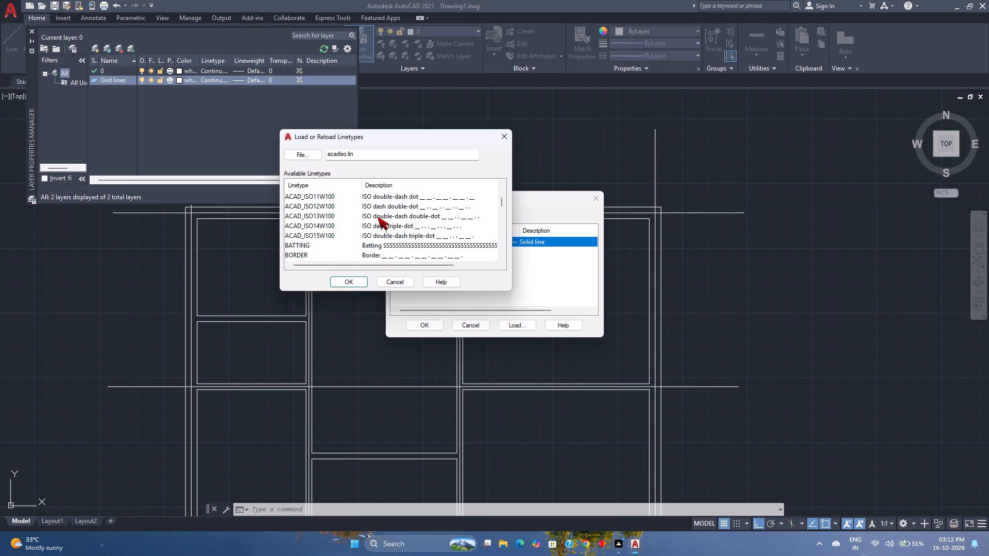
scroll(378, 217, down, 2)
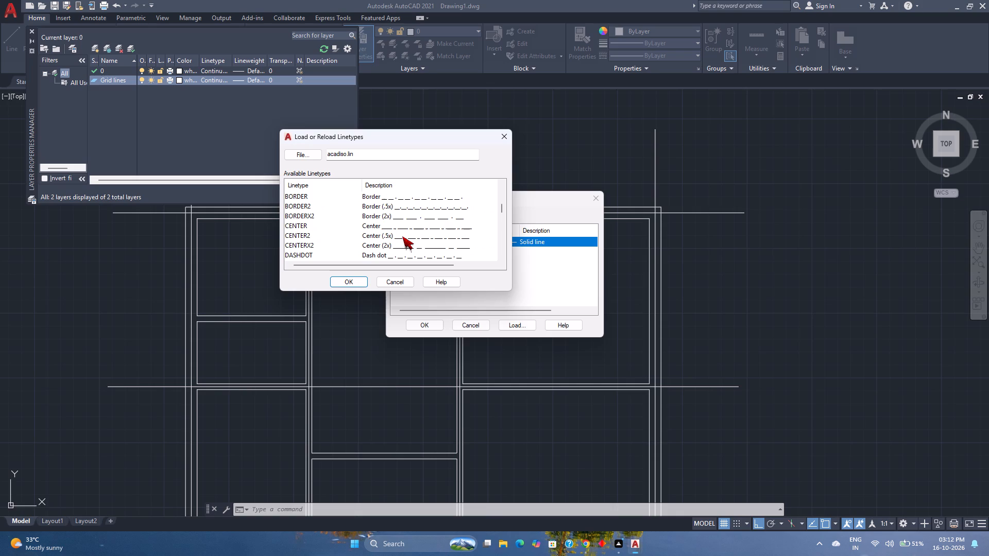
click(370, 225)
click(363, 280)
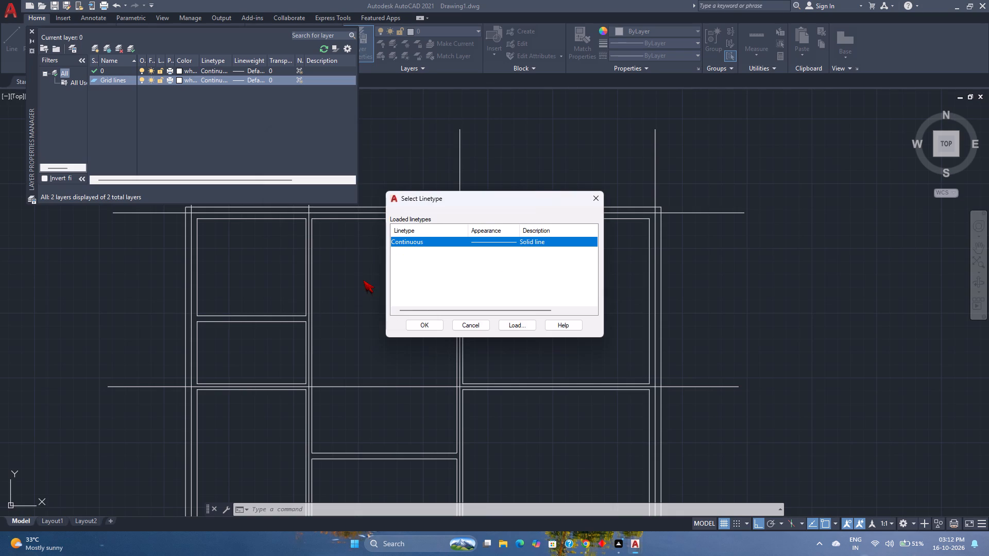
click(475, 240)
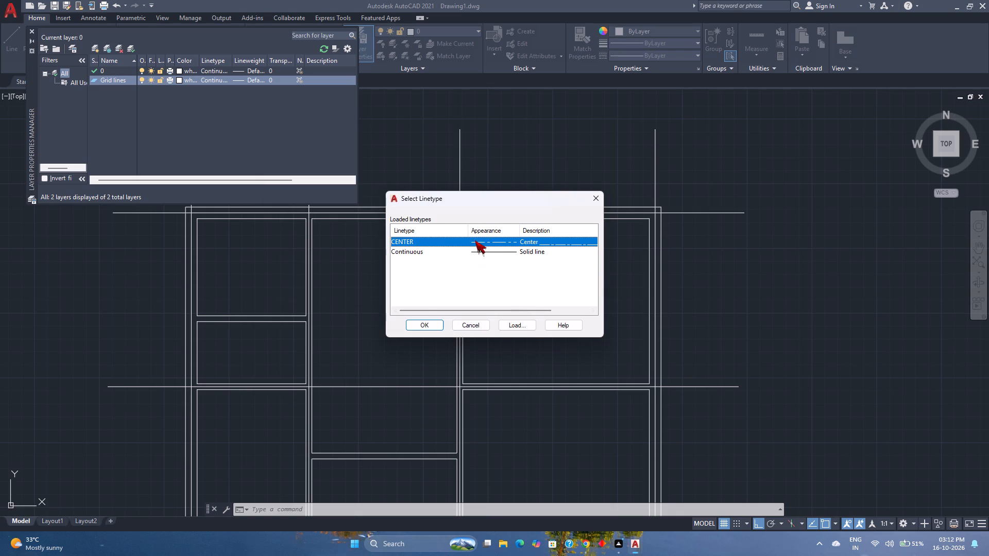
click(417, 323)
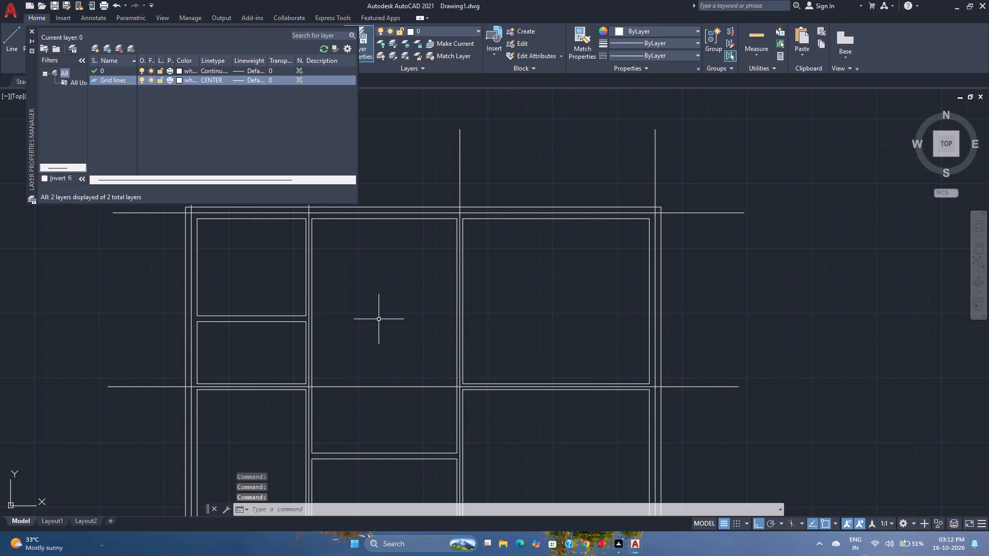
click(33, 29)
Assign all seven vertical and horizontal wall-centre lines to the Grid lines layer.
click(676, 168)
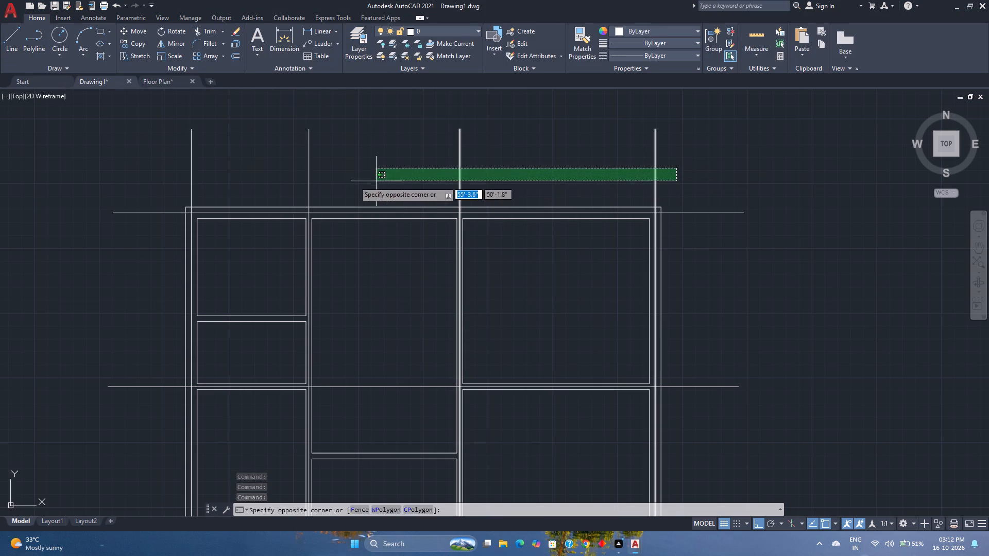
click(152, 162)
scroll(165, 403, down, 2)
middle_drag(165, 403, 169, 389)
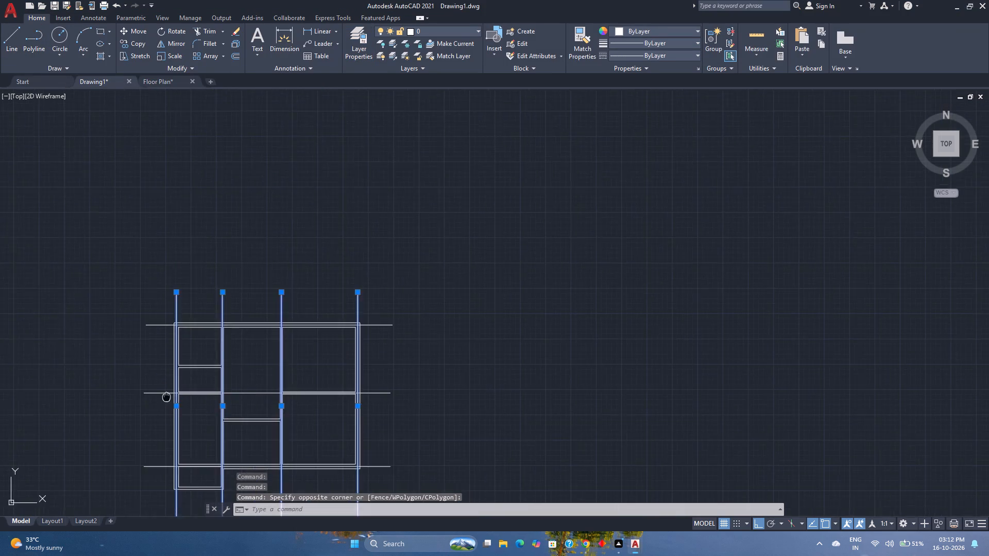
middle_drag(169, 389, 260, 271)
middle_click(268, 264)
click(248, 370)
click(158, 181)
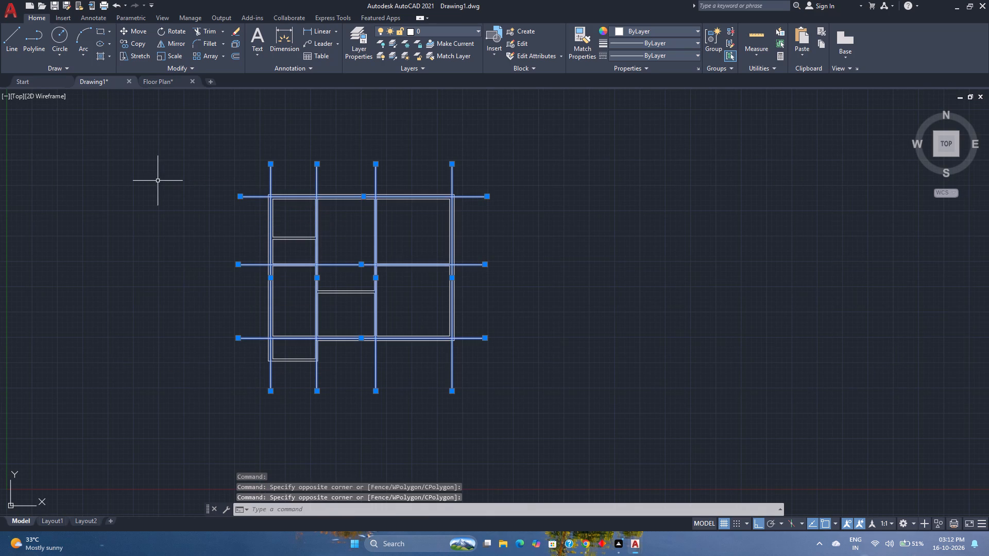
click(437, 33)
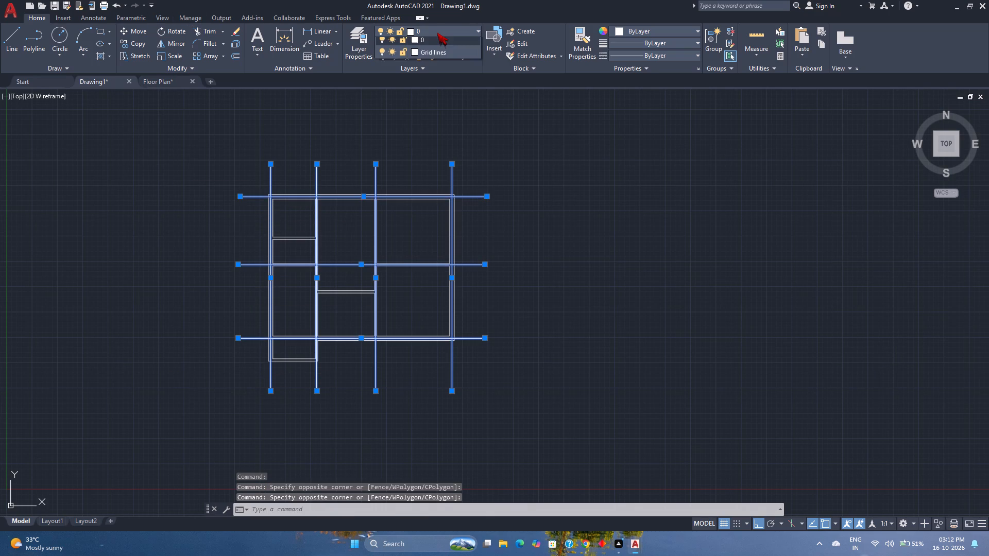
click(439, 55)
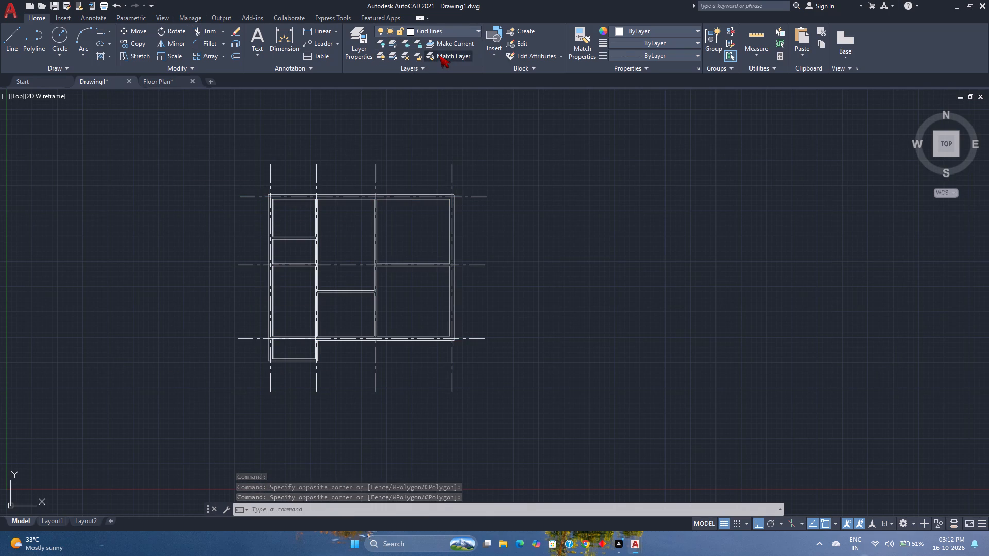
Set the linetype scale of the seven grid lines to 0.5 and clear the selection.
key(ctrl+1)
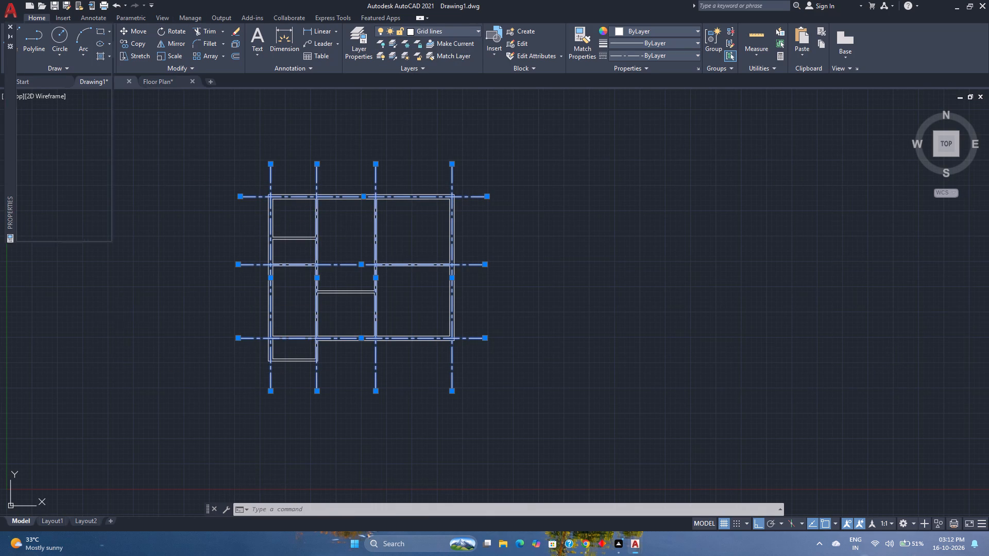
click(77, 83)
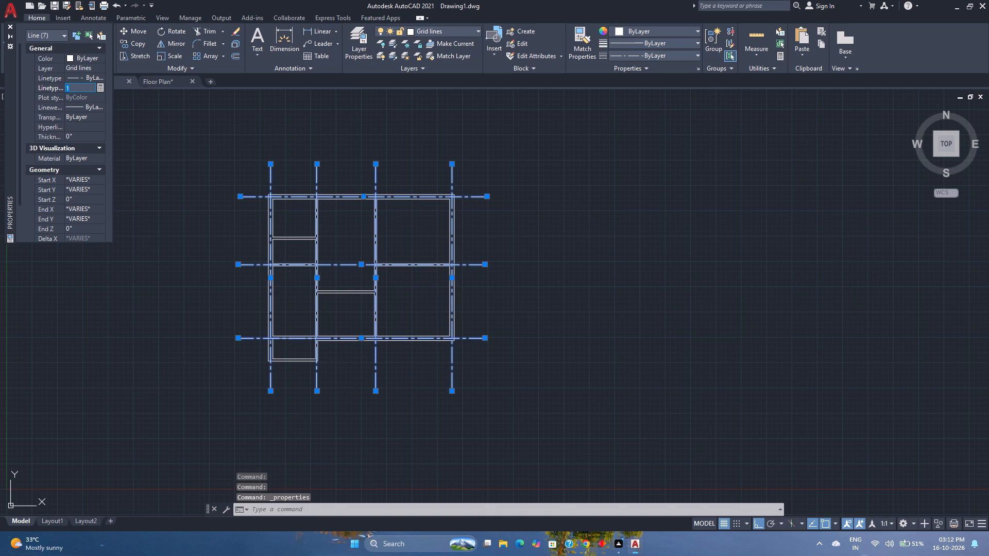
text(0.5)
key(Return)
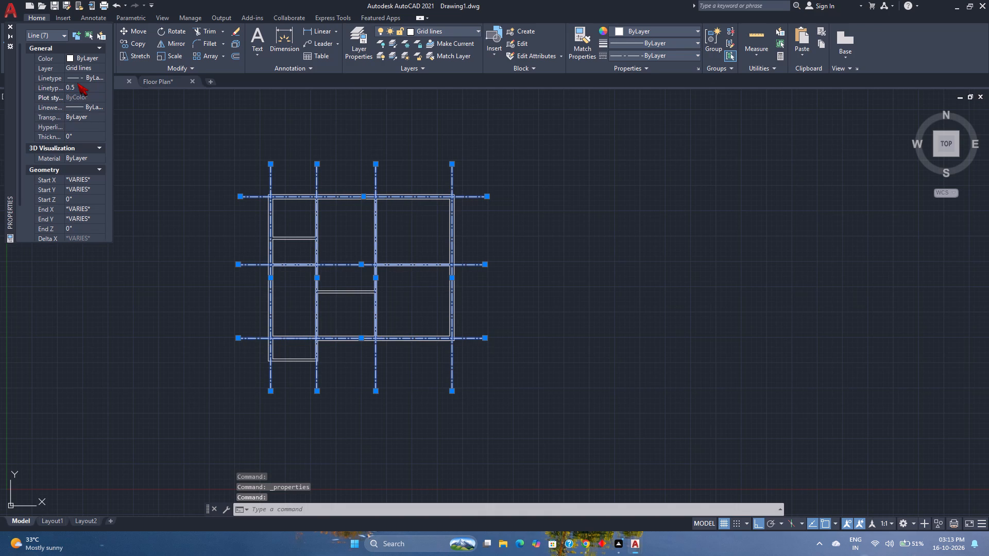
click(10, 25)
key(Escape)
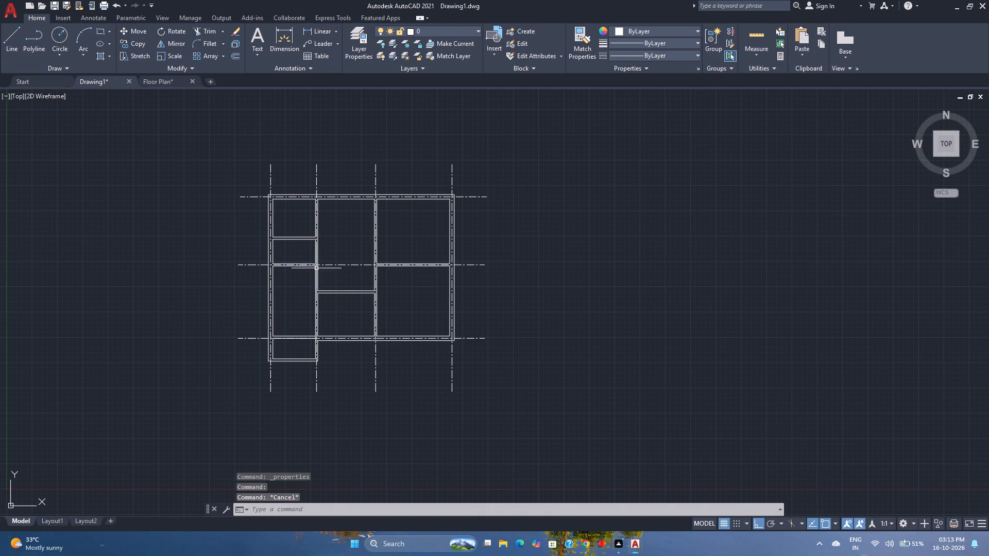
Select the vertical grid lines, extend the selection to all similar lines, and lock the Grid lines layer.
scroll(333, 263, up, 2)
scroll(294, 281, up, 2)
scroll(294, 281, down, 2)
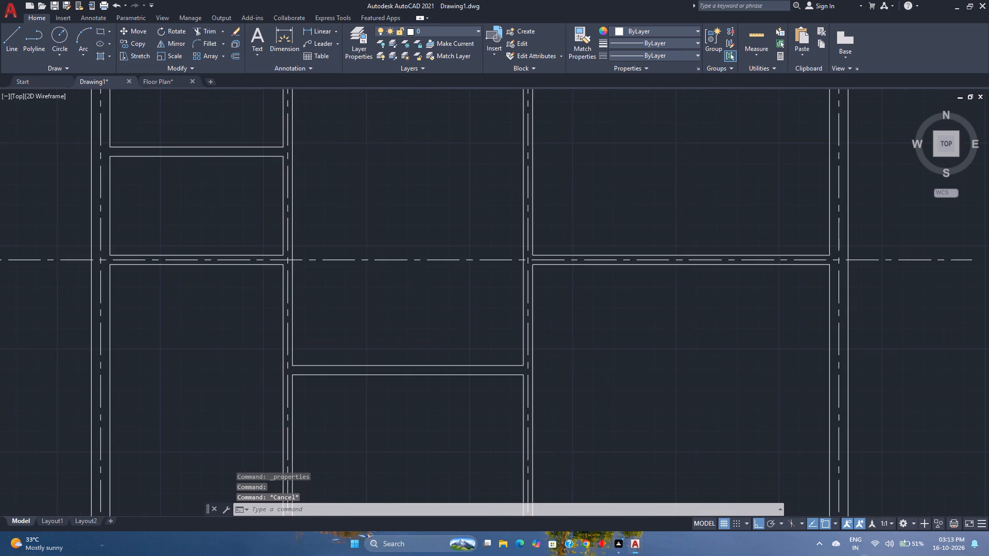
scroll(244, 299, down, 2)
click(419, 420)
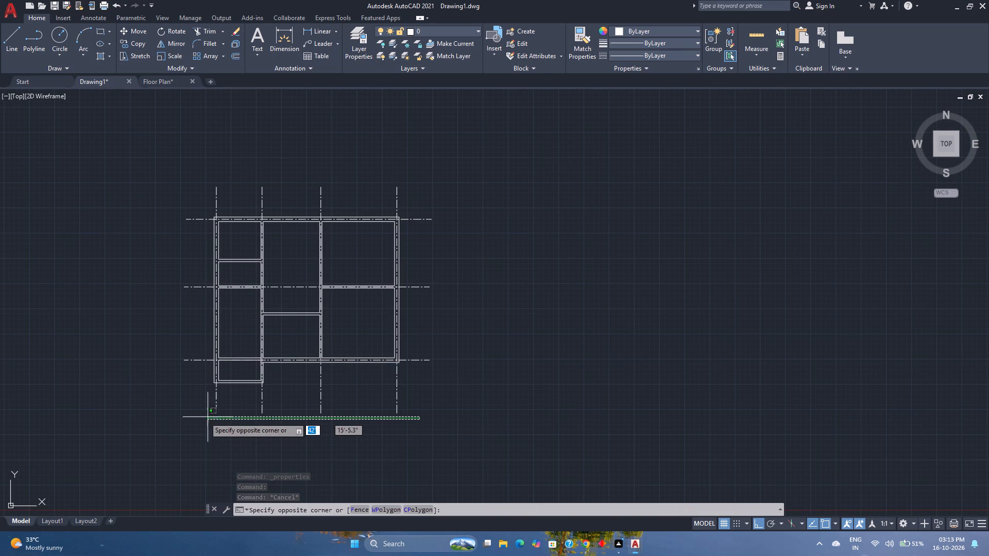
click(196, 410)
right_click(197, 401)
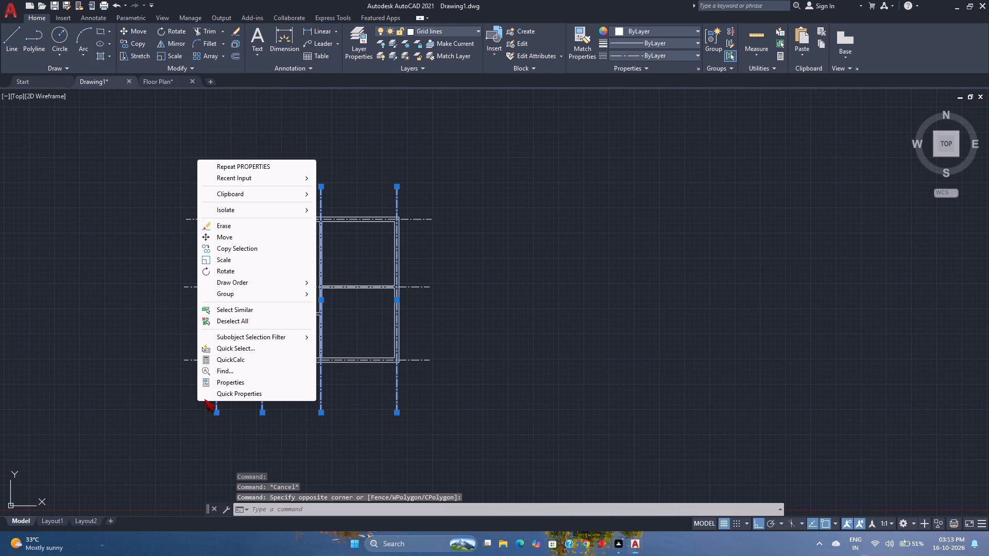
click(243, 310)
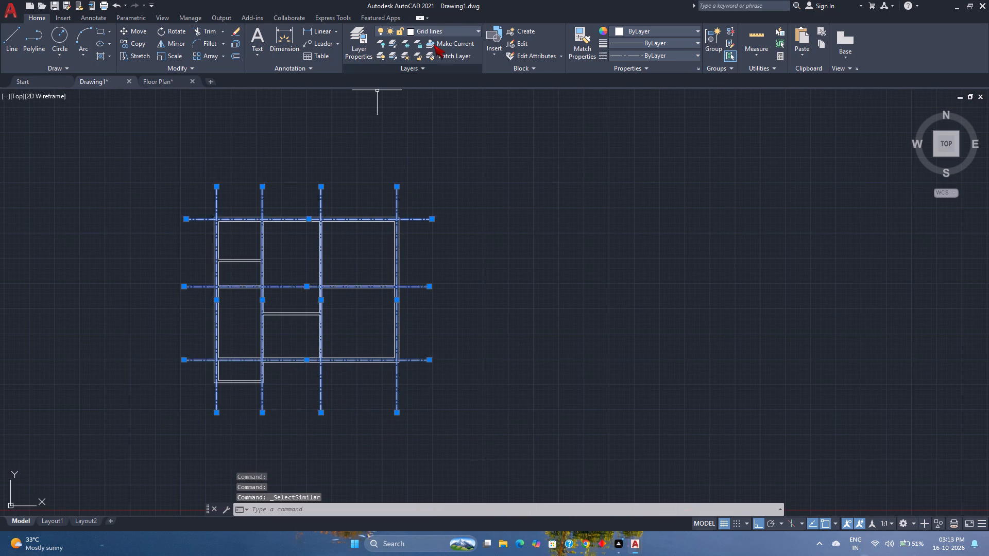
click(427, 33)
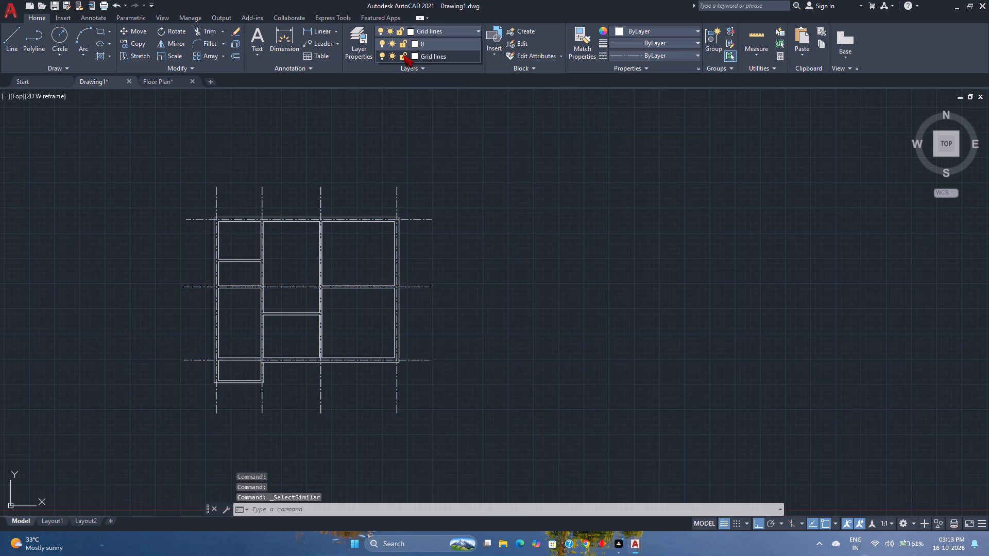
click(403, 55)
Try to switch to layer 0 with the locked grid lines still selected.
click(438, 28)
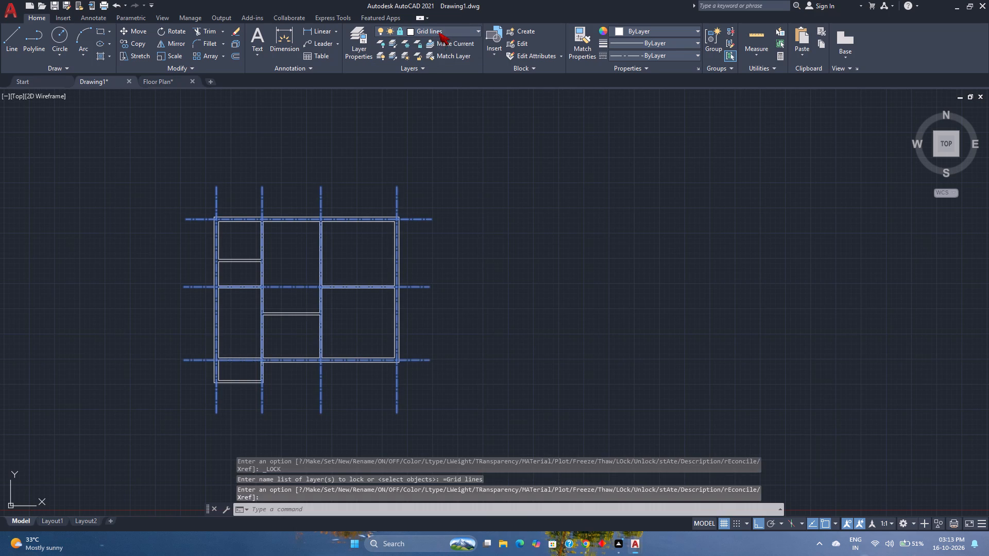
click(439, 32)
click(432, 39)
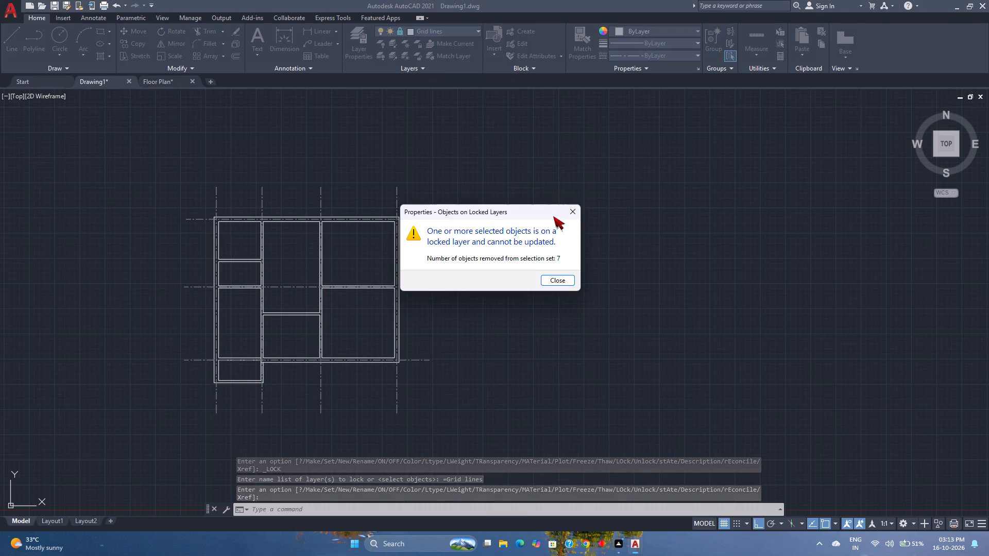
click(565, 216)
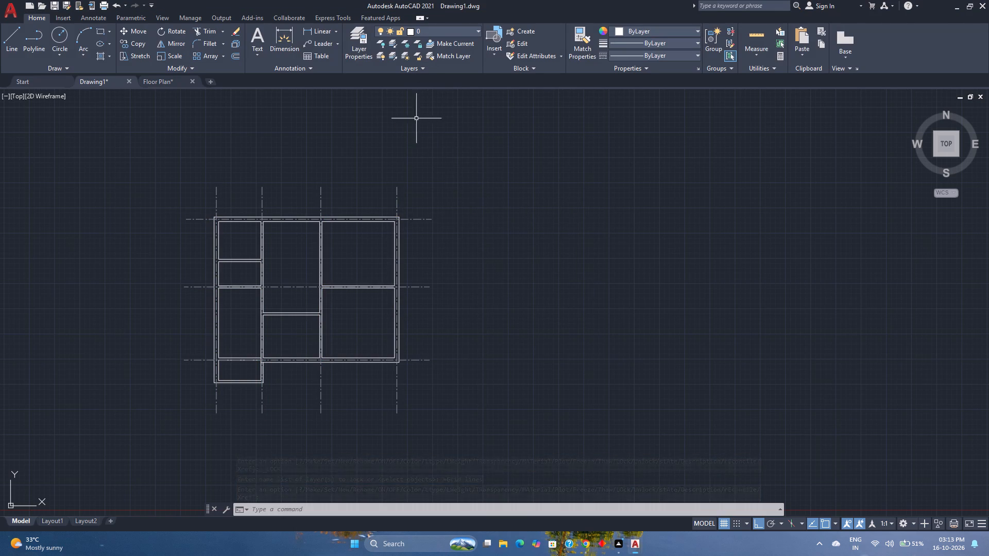
Draw a 9 by 9 inch square in the empty area to the right of the floor plan.
scroll(320, 258, up, 2)
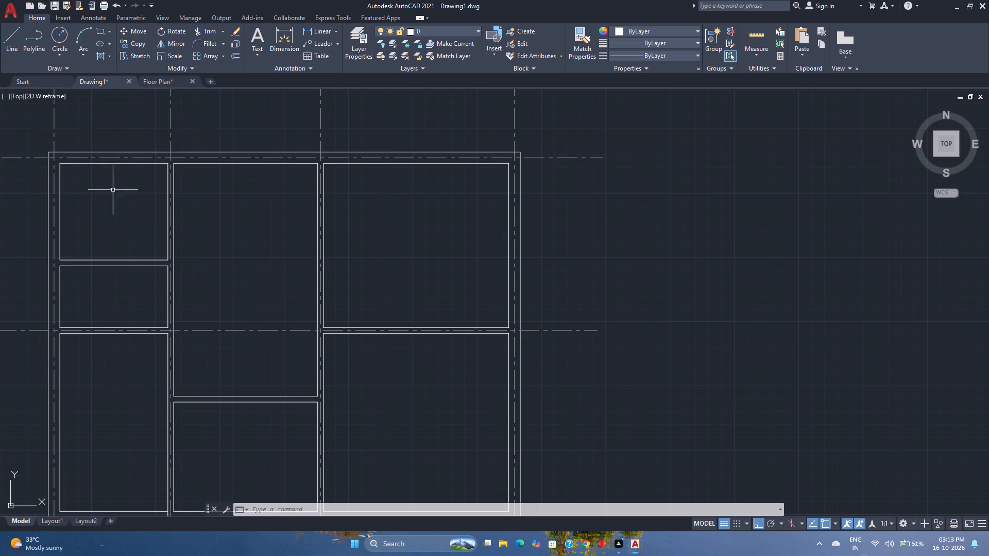
scroll(122, 193, down, 1)
middle_drag(122, 193, 135, 188)
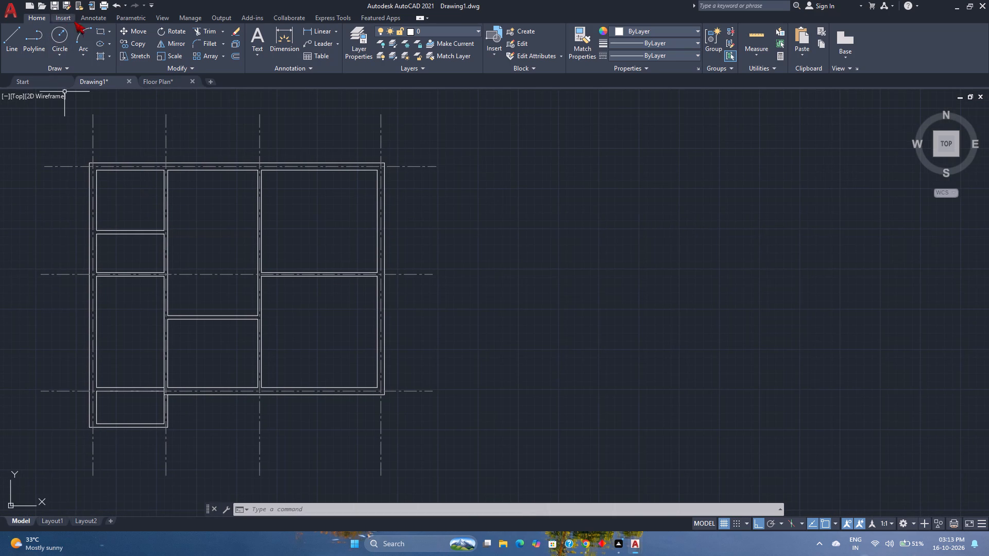
click(99, 30)
click(552, 327)
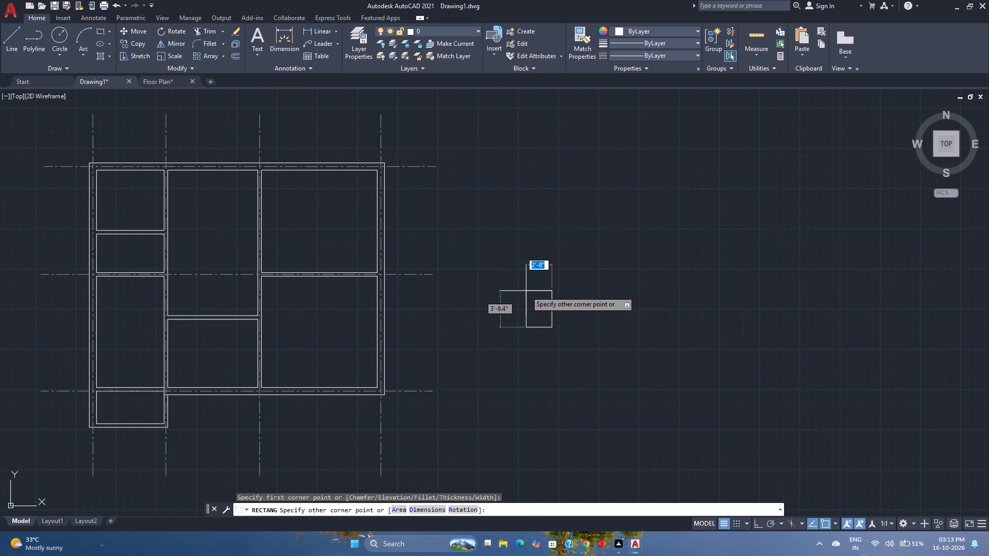
key(9)
text(,9)
key(Return)
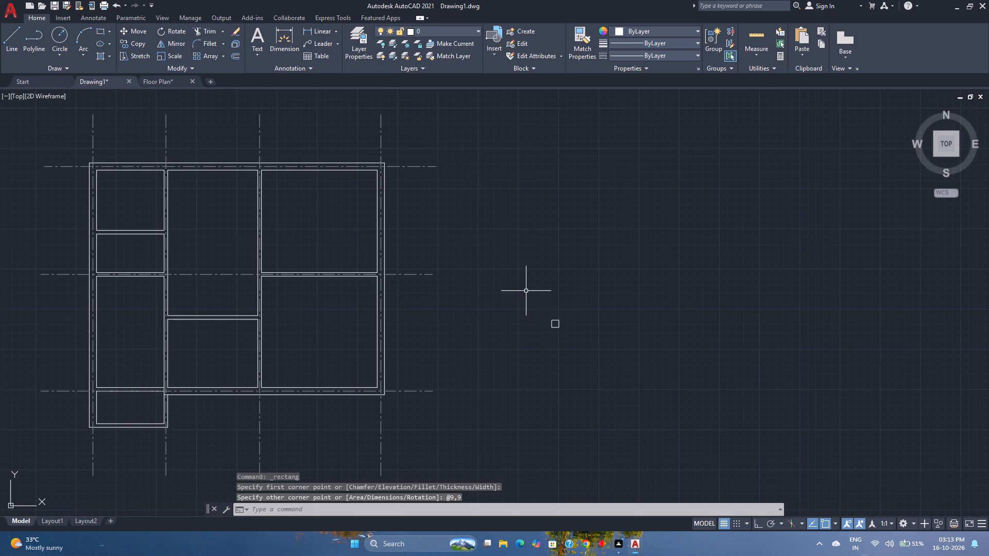
Copy the 9-inch square by its upper-left corner onto the plan's outer upper-left wall corner.
click(551, 323)
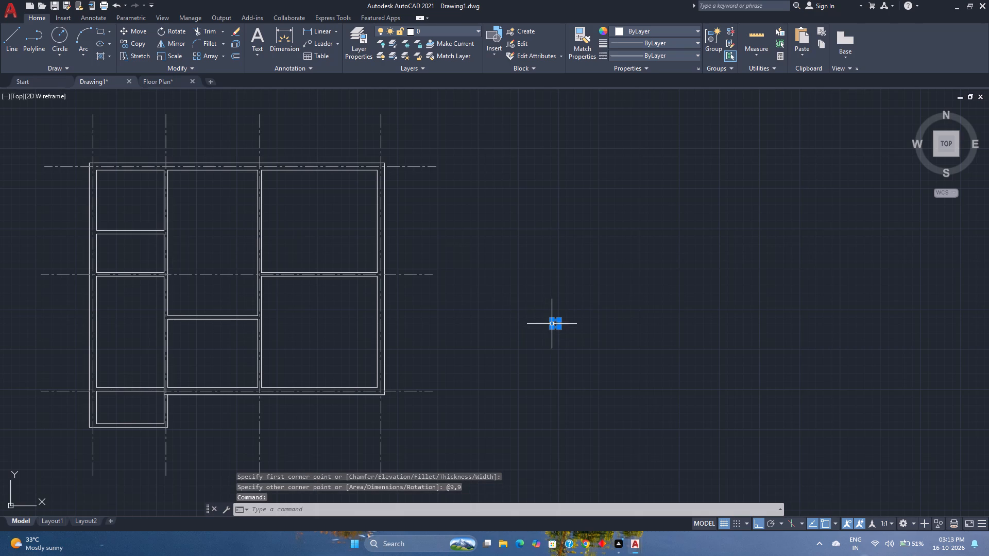
click(139, 46)
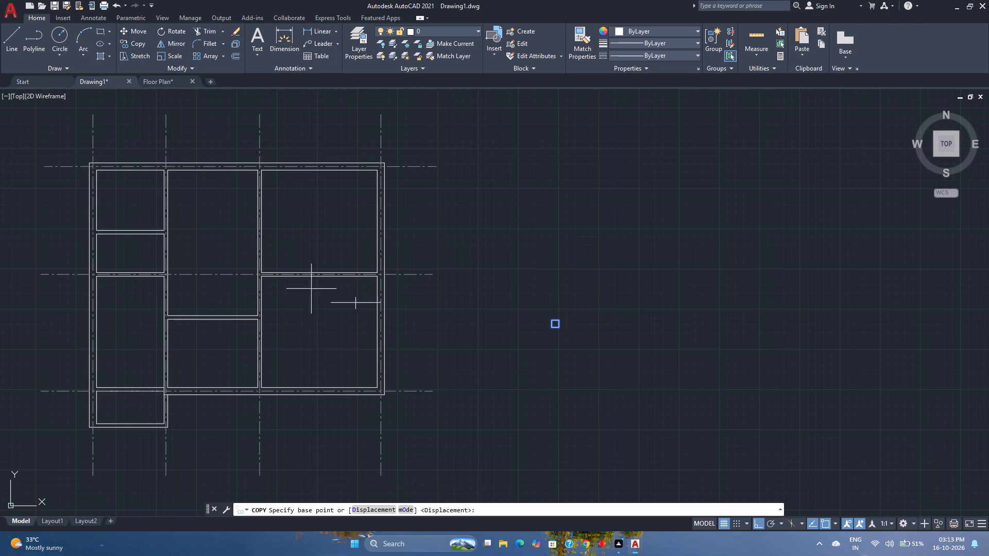
scroll(560, 321, up, 6)
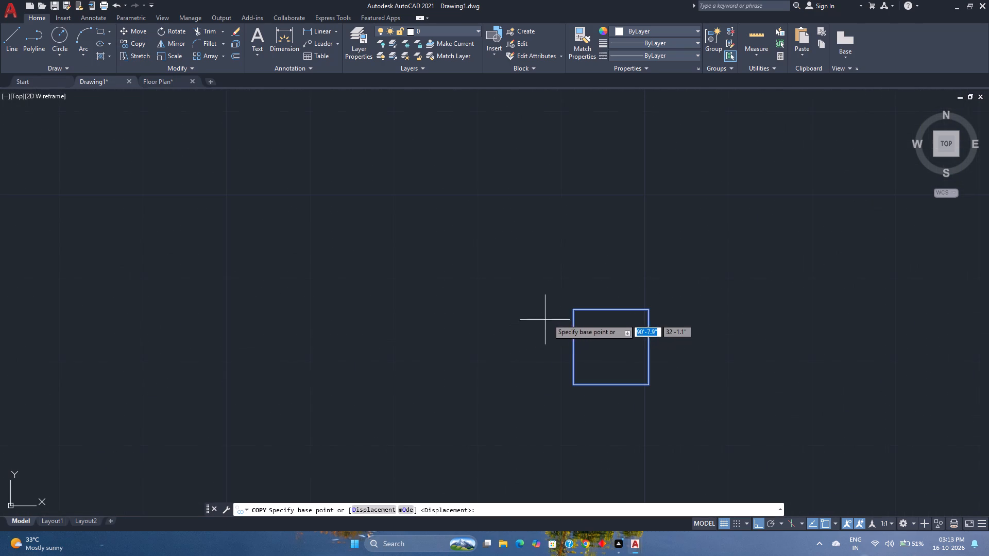
click(572, 308)
scroll(536, 291, down, 8)
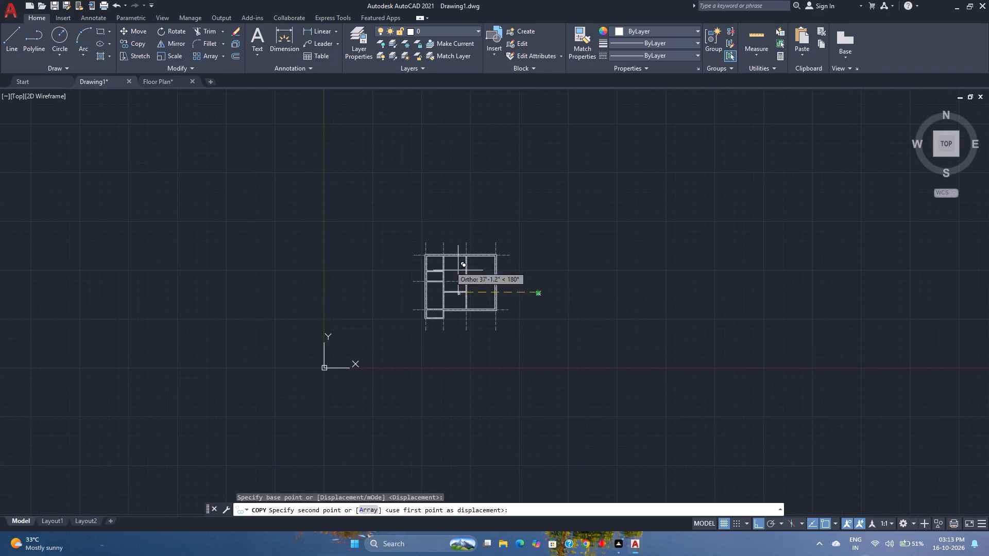
scroll(420, 256, up, 7)
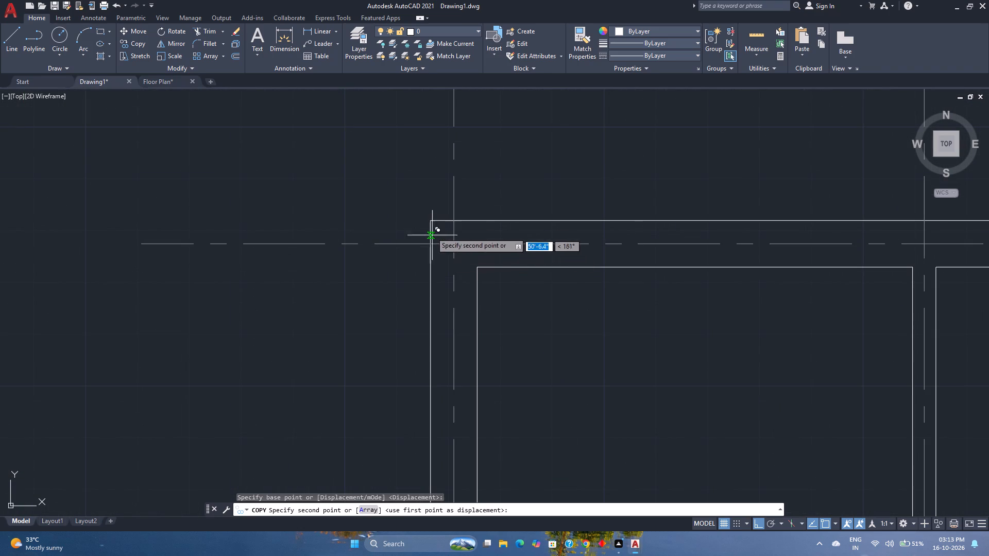
click(430, 222)
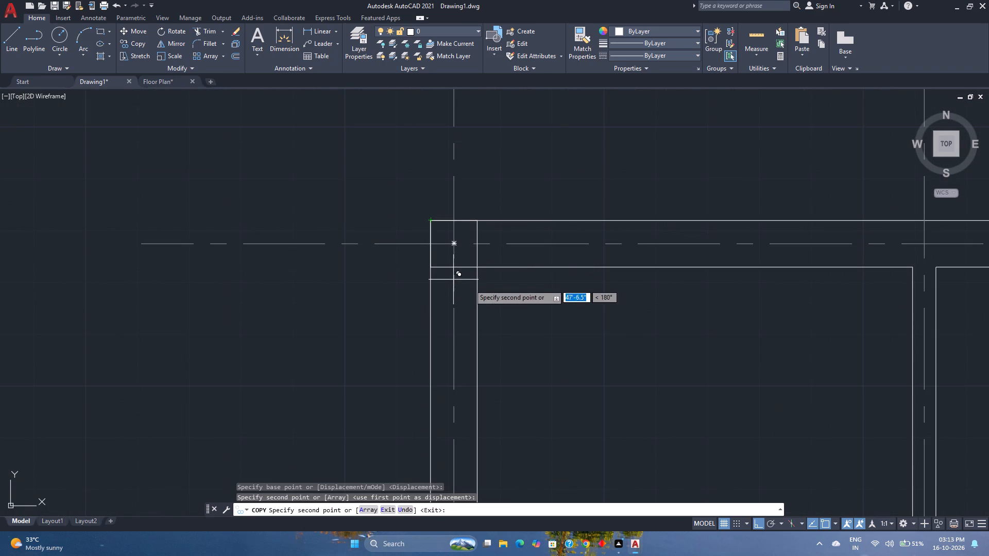
scroll(471, 285, down, 1)
scroll(552, 281, down, 3)
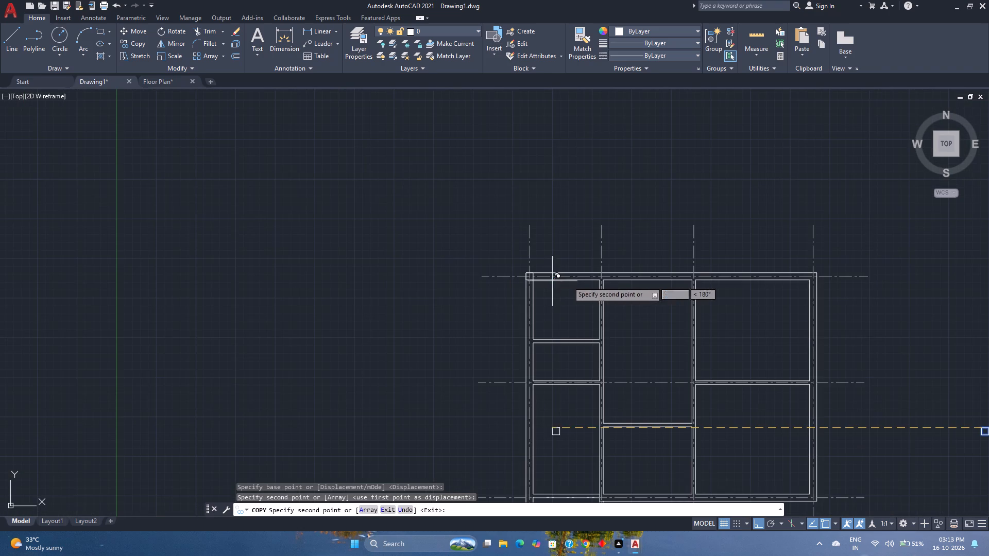
middle_drag(590, 285, 504, 301)
middle_click(504, 301)
key(Escape)
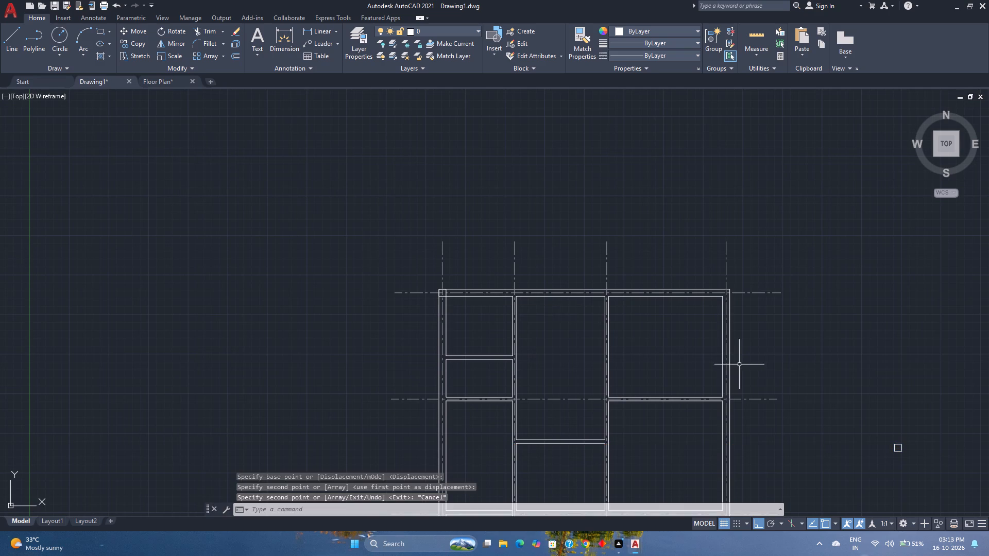
Copy the 9-inch square by its centre onto the three remaining grid intersections along the plan's top wall.
middle_drag(743, 360, 608, 312)
middle_drag(608, 312, 585, 307)
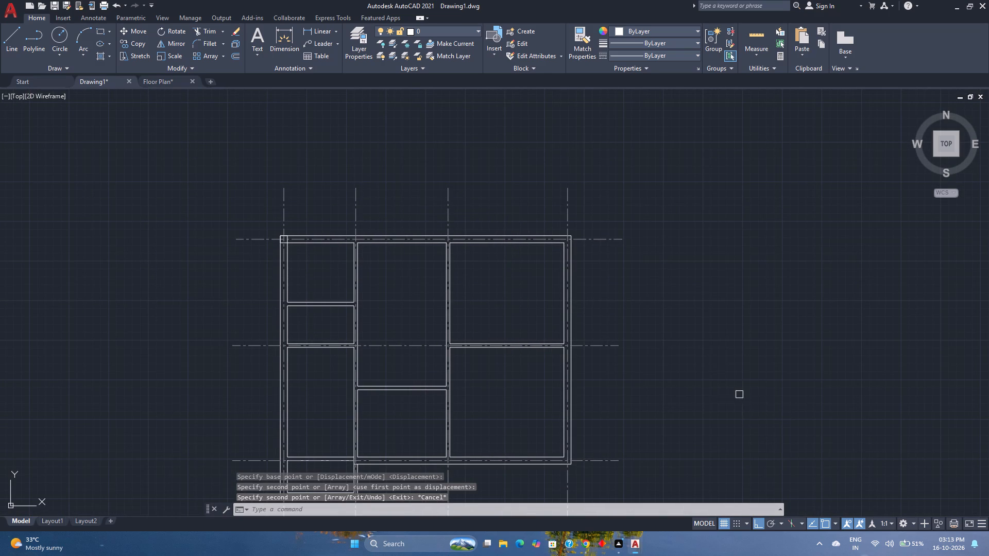
click(744, 396)
click(142, 42)
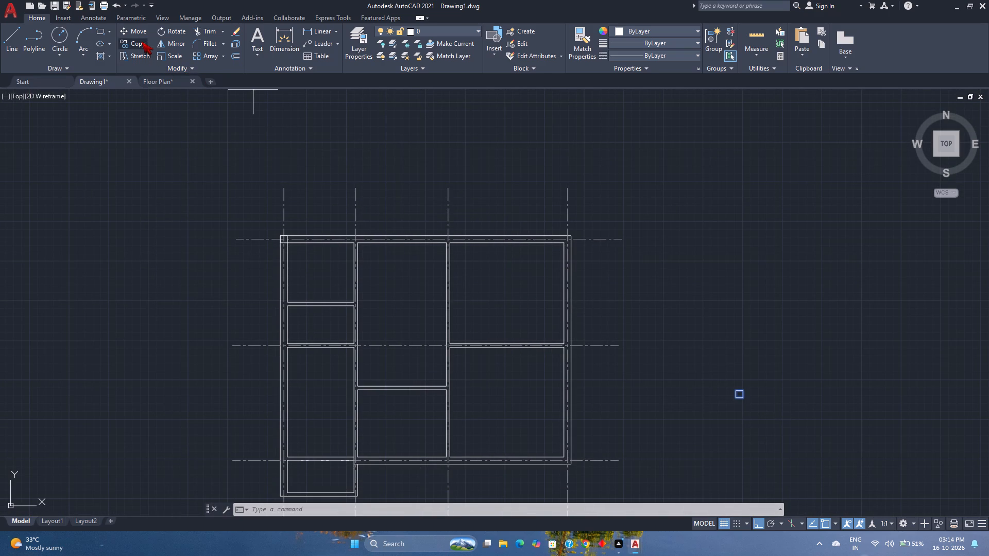
scroll(748, 394, up, 3)
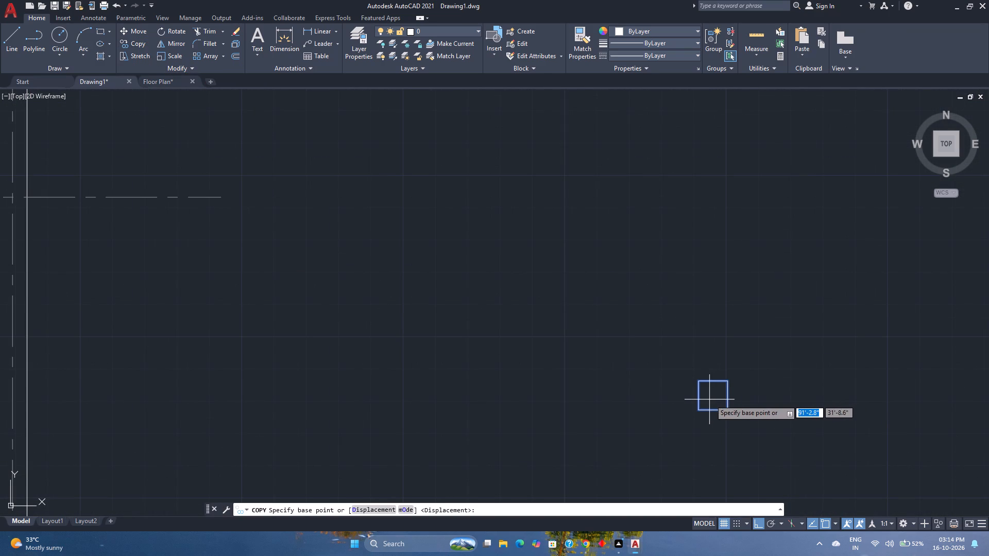
click(712, 396)
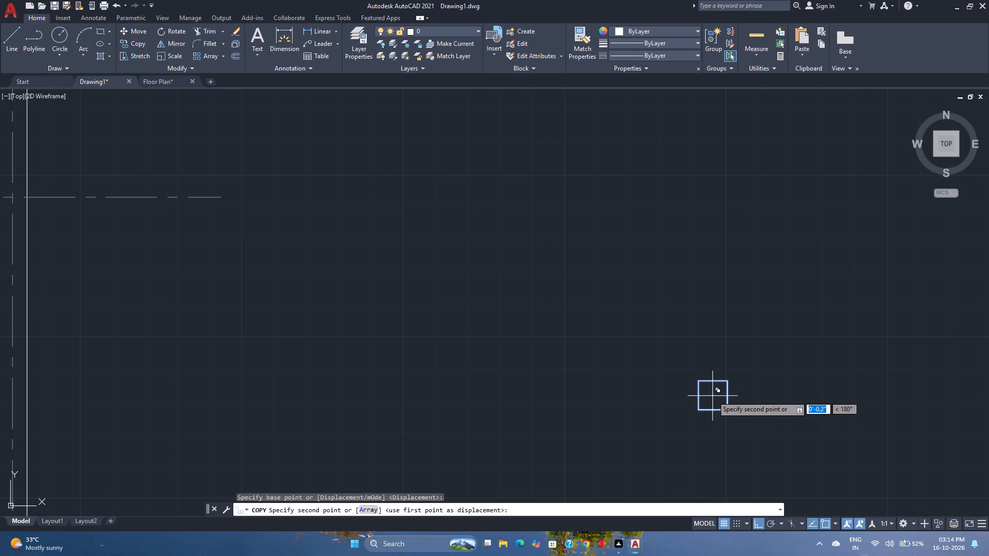
scroll(629, 387, down, 5)
scroll(552, 330, up, 4)
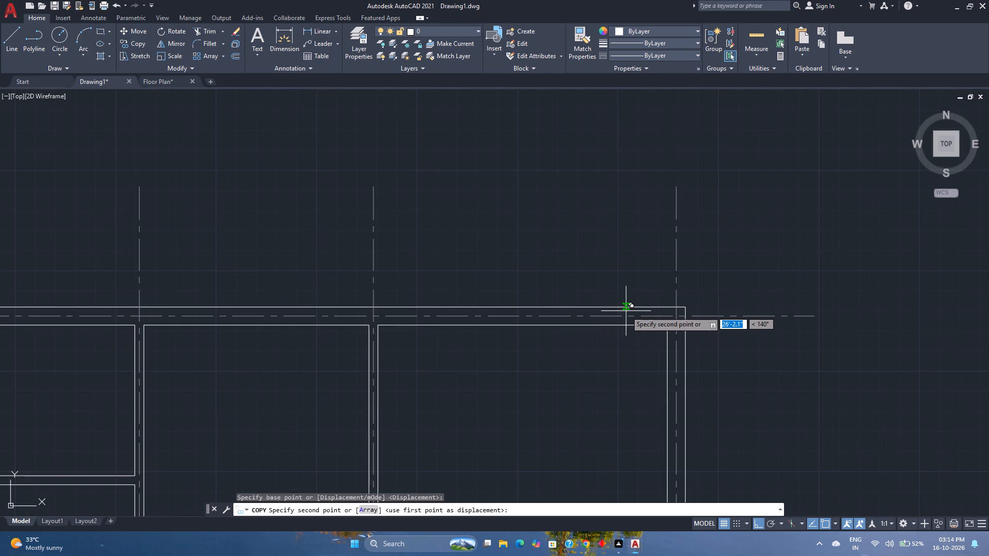
click(677, 318)
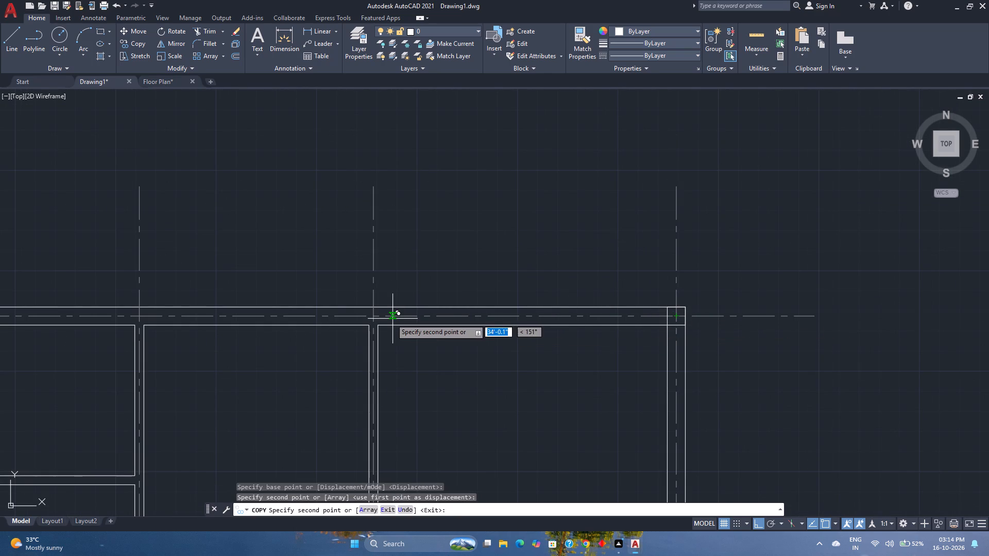
click(375, 317)
middle_drag(343, 333, 359, 334)
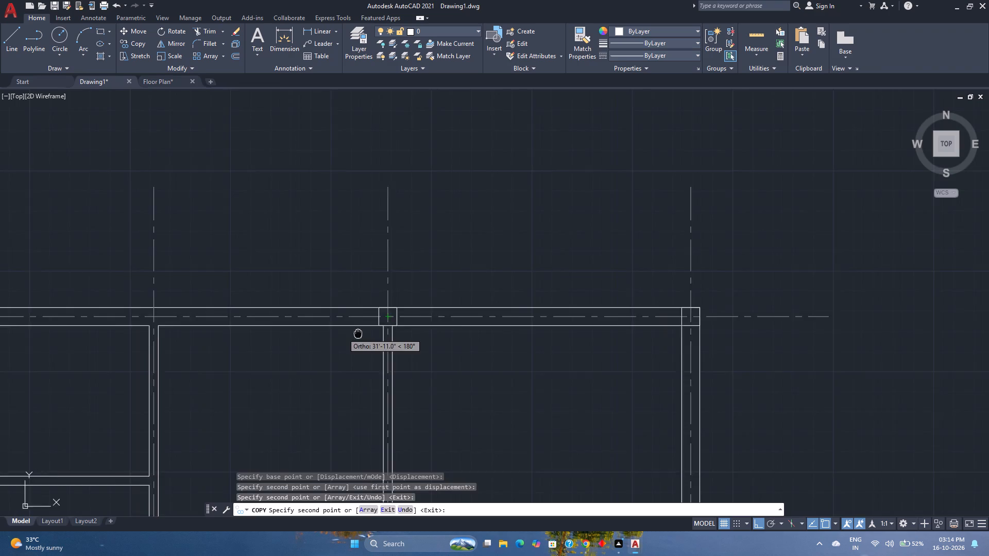
middle_drag(359, 334, 548, 370)
middle_click(548, 370)
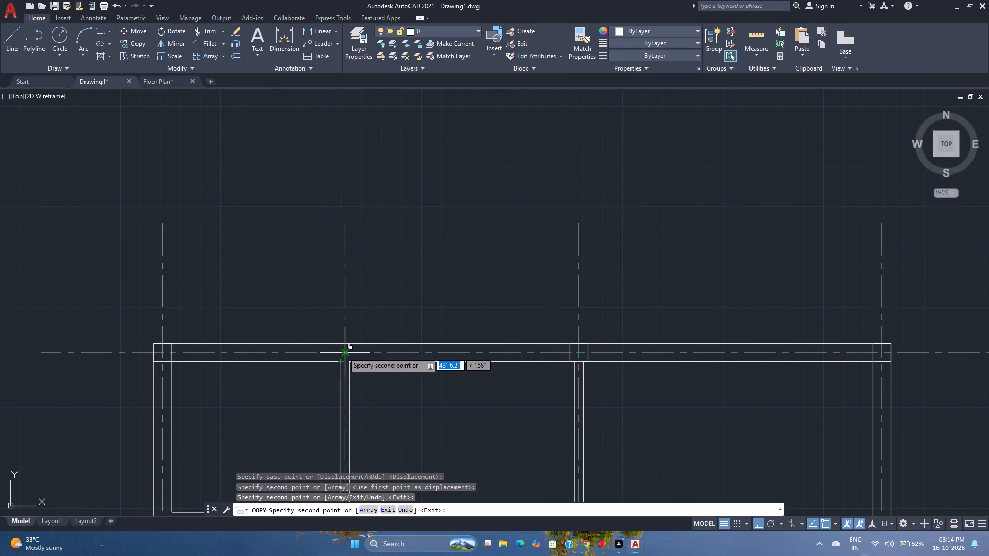
click(343, 352)
Place copies of the 9-inch square, by its centre, on all four grid intersections along the middle horizontal grid line.
scroll(343, 352, down, 4)
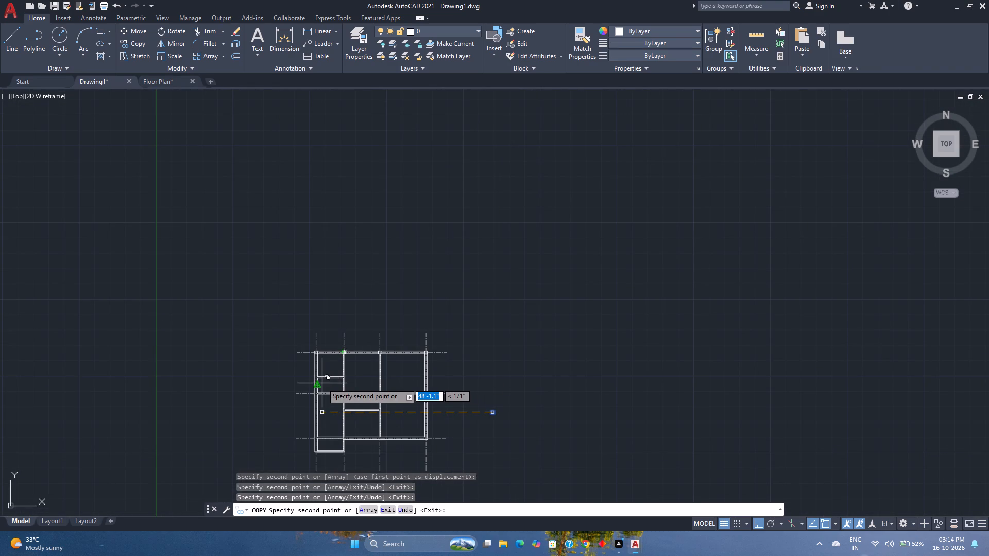
scroll(304, 386, up, 4)
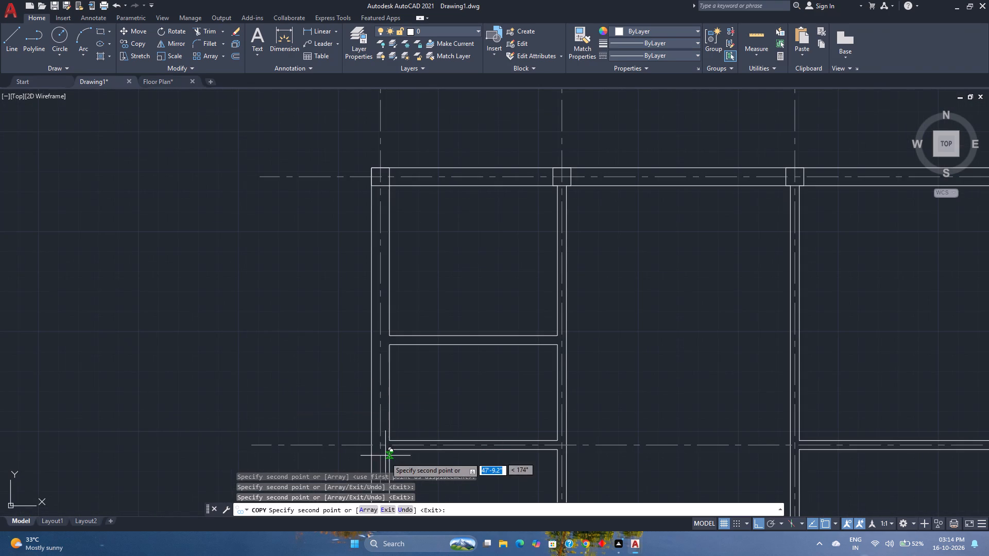
click(379, 442)
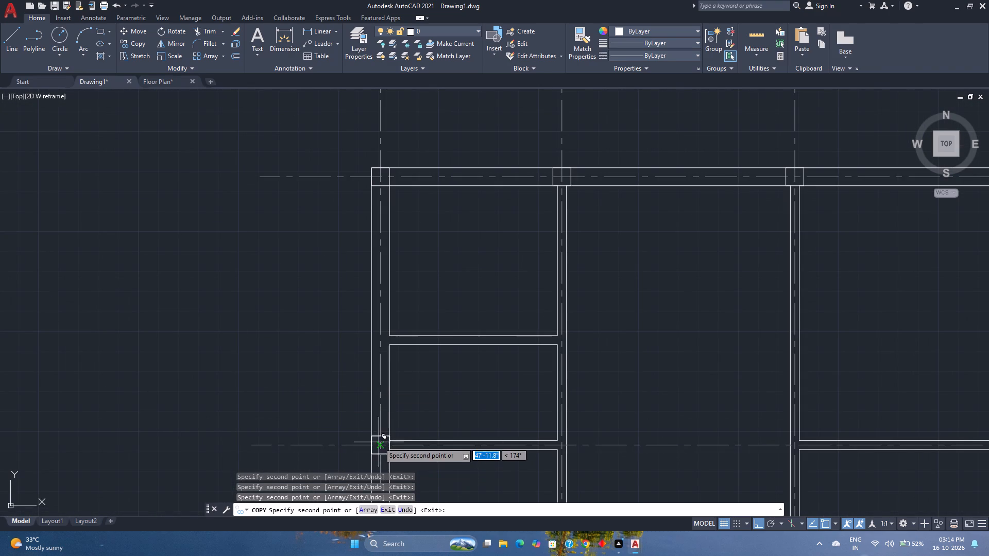
click(561, 445)
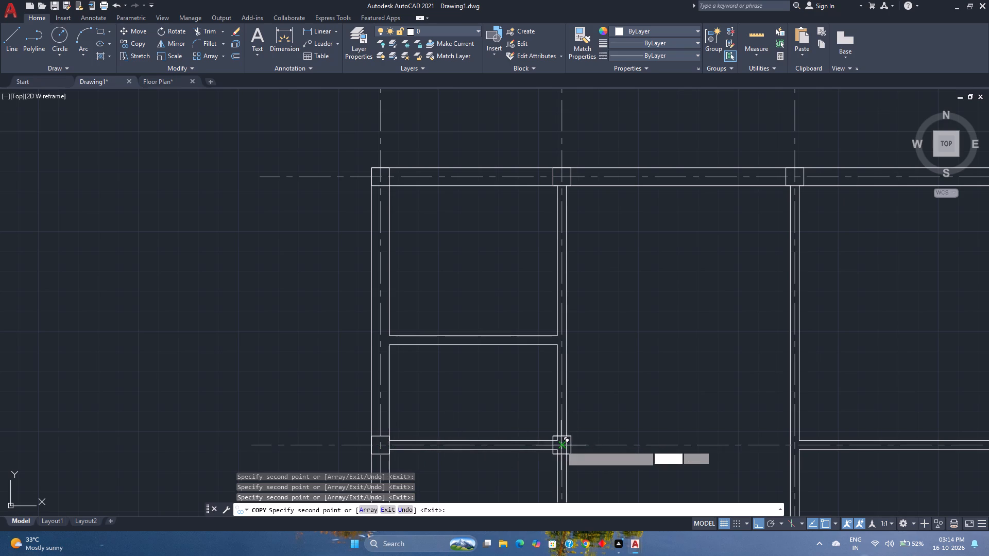
scroll(561, 445, down, 2)
middle_drag(561, 445, 523, 437)
middle_drag(501, 432, 490, 430)
middle_drag(456, 424, 440, 420)
middle_drag(440, 420, 424, 417)
scroll(567, 430, up, 2)
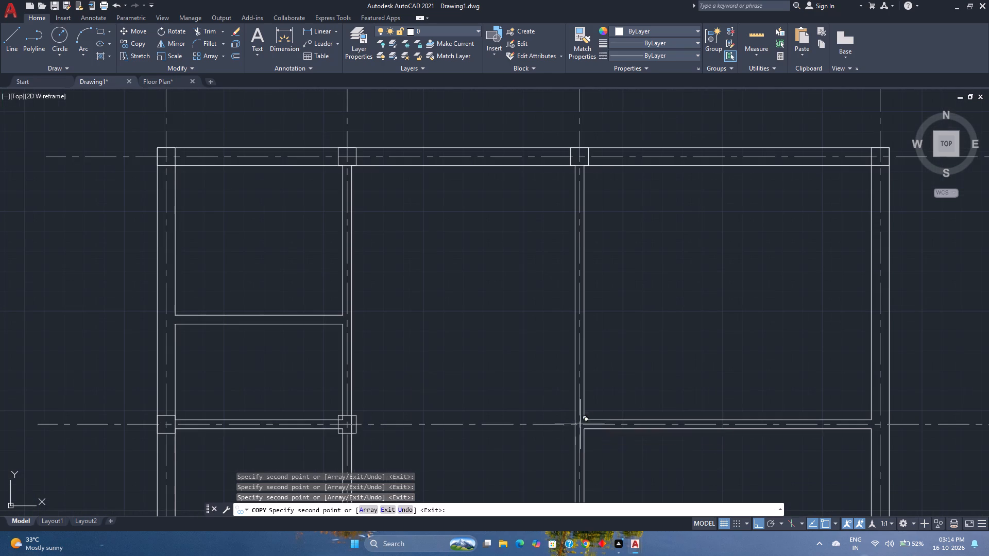
click(579, 423)
middle_drag(631, 427, 623, 426)
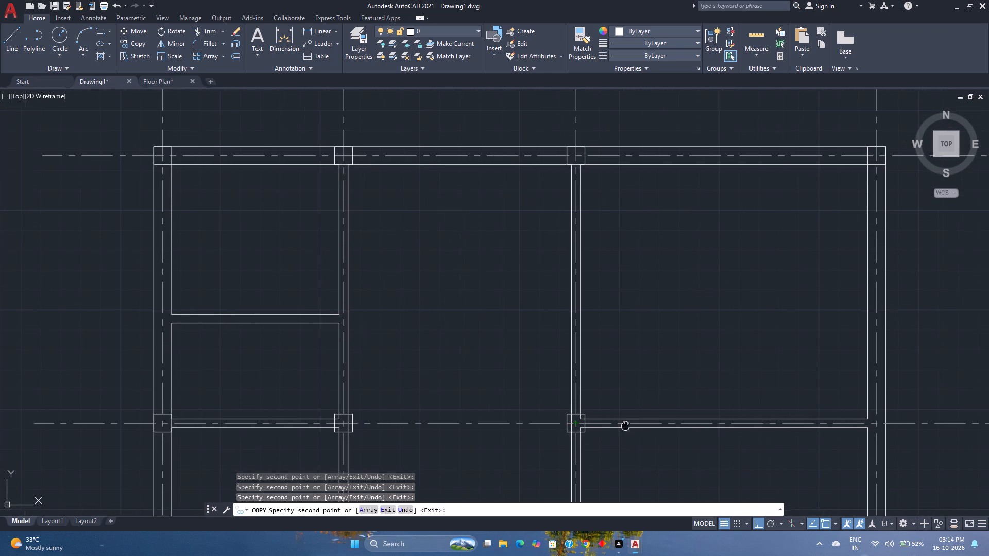
middle_drag(623, 426, 438, 415)
middle_click(437, 415)
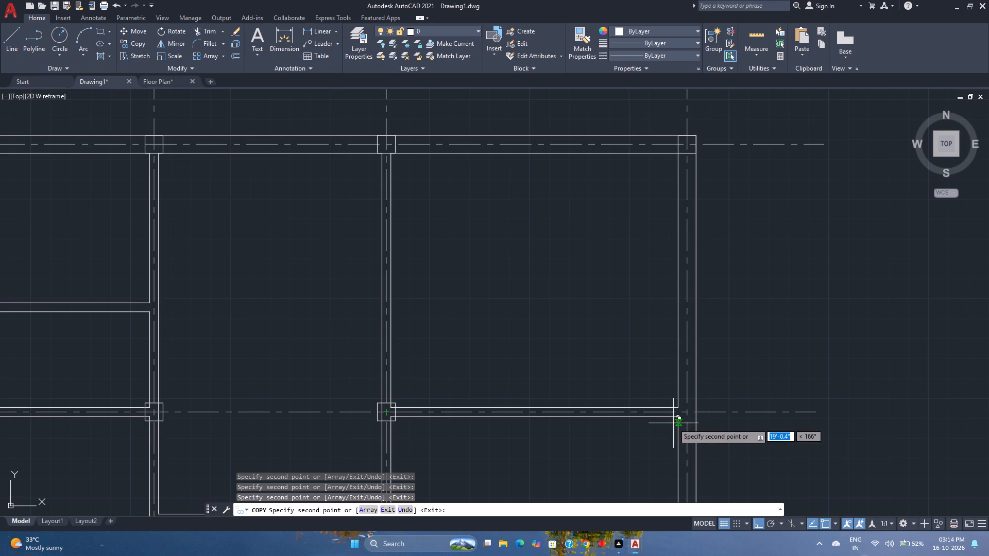
scroll(673, 423, up, 1)
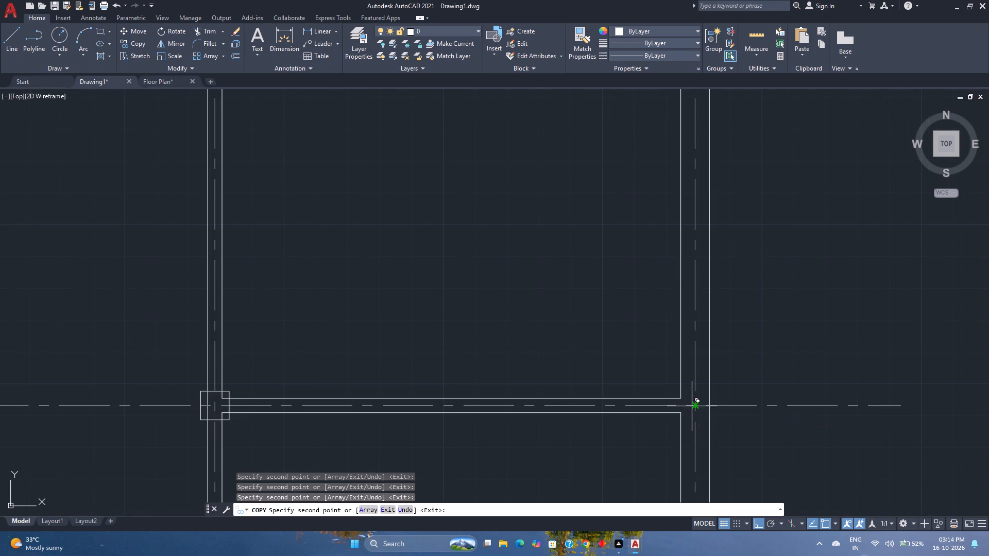
click(692, 406)
Place copies of the 9-inch square on all four grid intersections along the bottom horizontal grid line, and finish copying.
scroll(692, 405, down, 4)
middle_drag(634, 447, 613, 389)
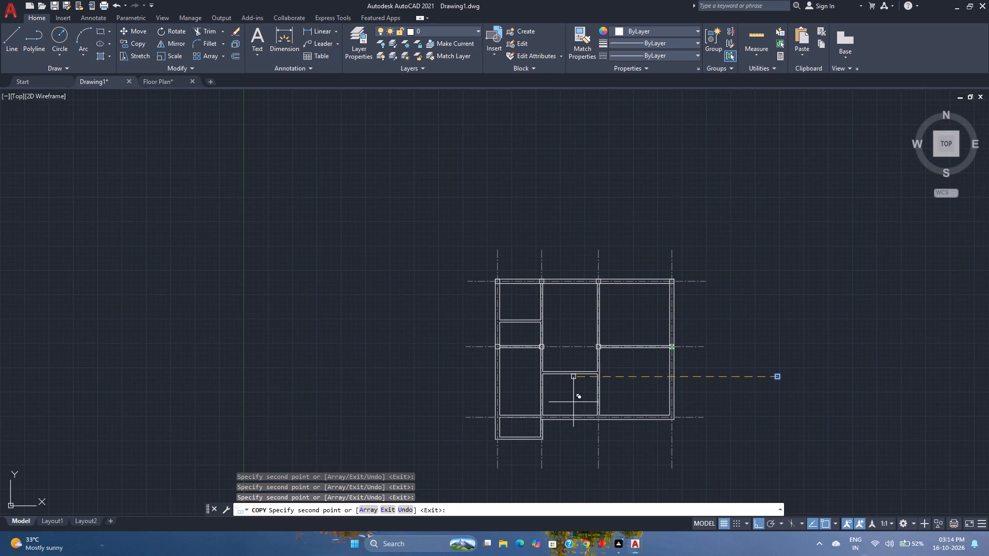
scroll(492, 429, up, 5)
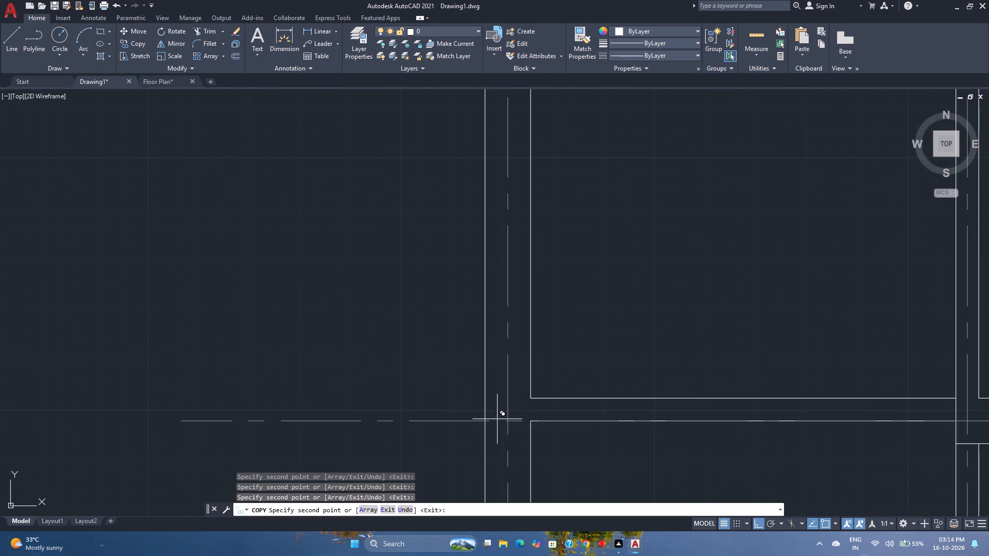
click(508, 423)
scroll(508, 423, down, 2)
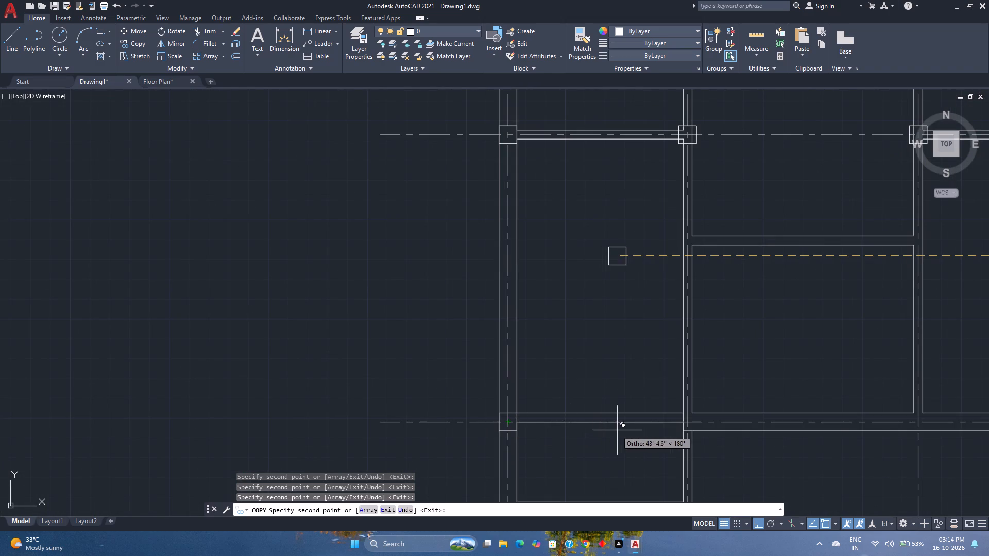
scroll(692, 423, up, 2)
click(683, 420)
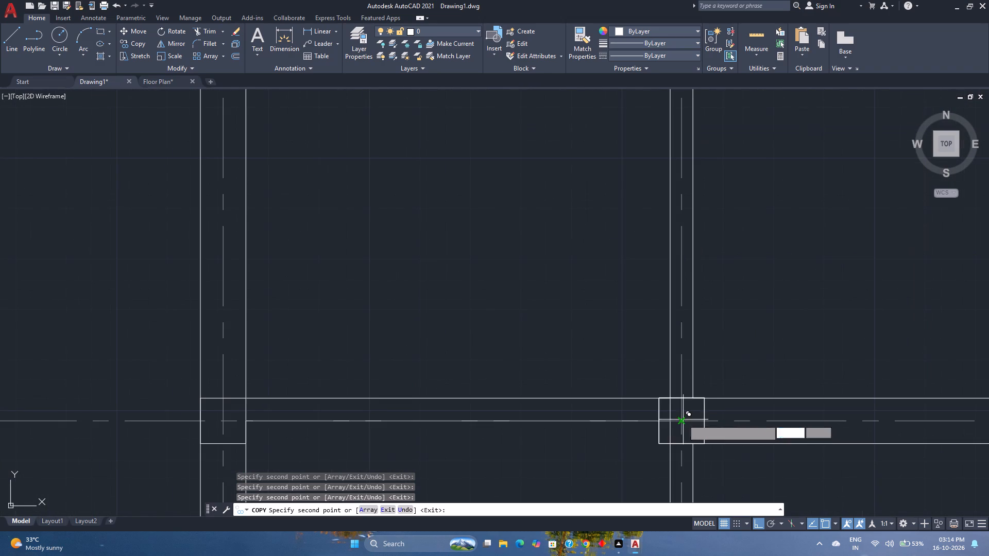
scroll(683, 420, down, 2)
middle_drag(683, 420, 417, 421)
middle_click(413, 421)
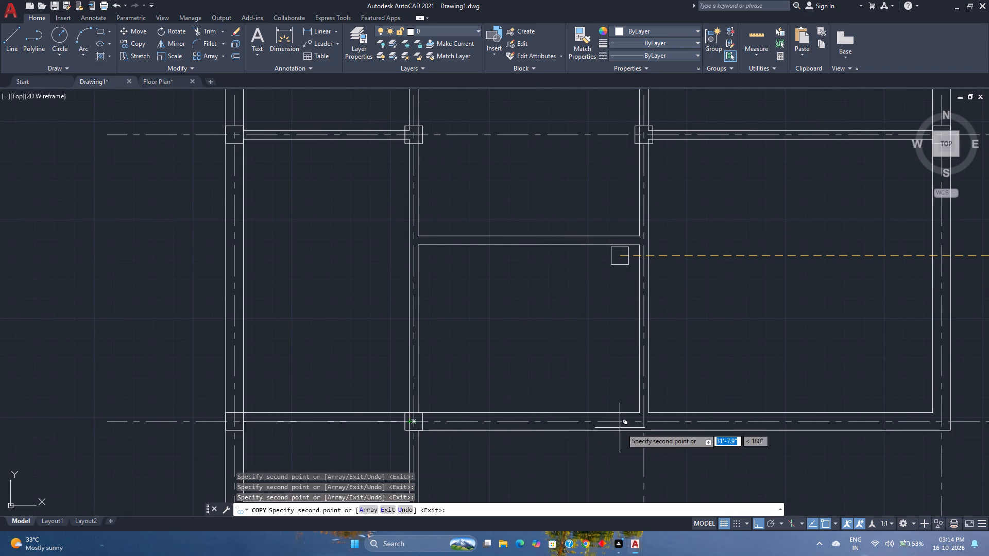
click(643, 421)
middle_drag(643, 421, 445, 429)
middle_click(440, 429)
middle_click(439, 429)
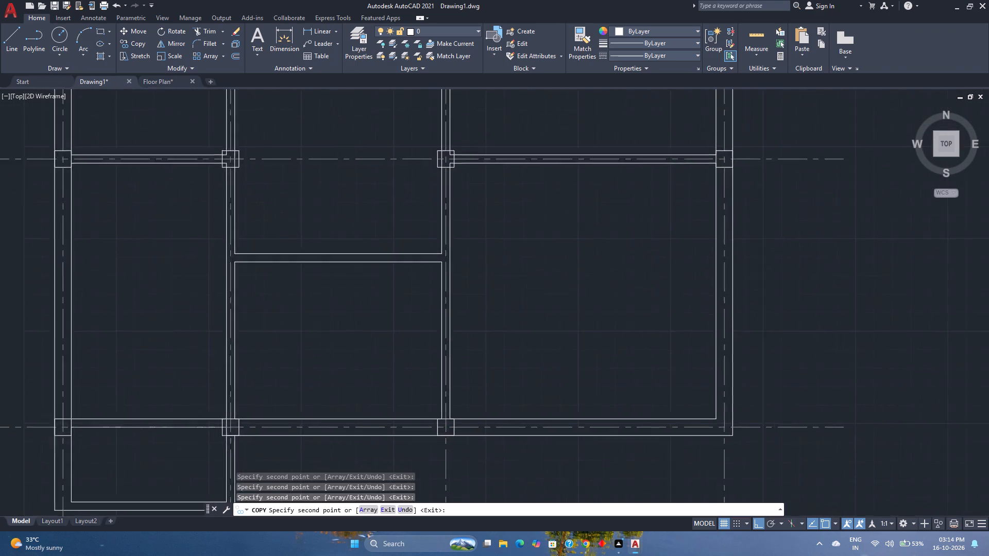
scroll(575, 429, up, 1)
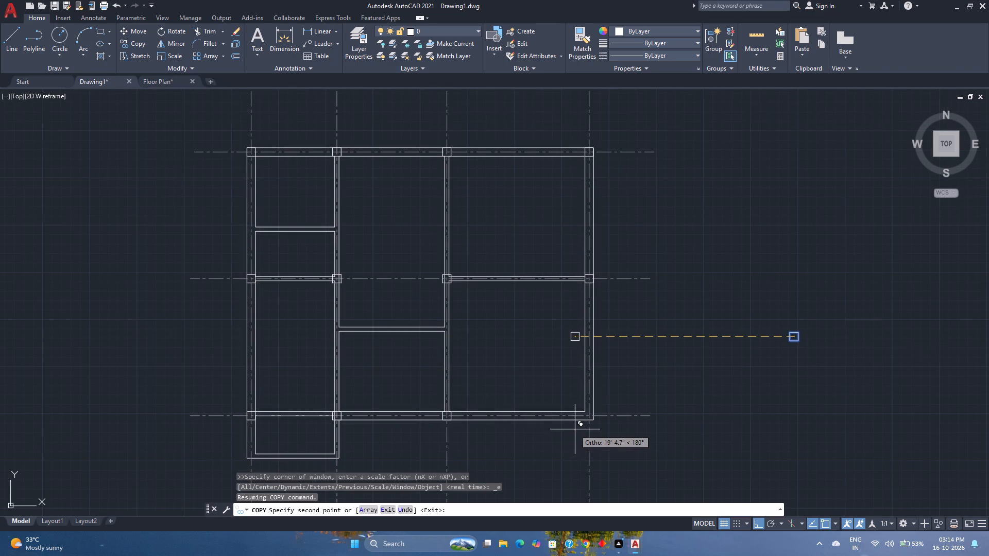
scroll(575, 429, up, 1)
click(610, 394)
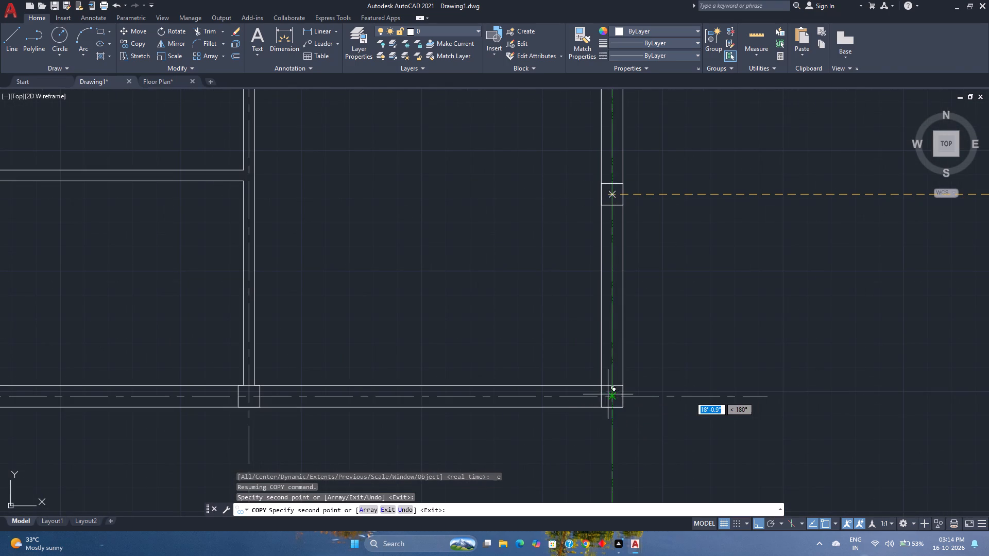
scroll(595, 399, down, 3)
middle_drag(569, 414, 567, 389)
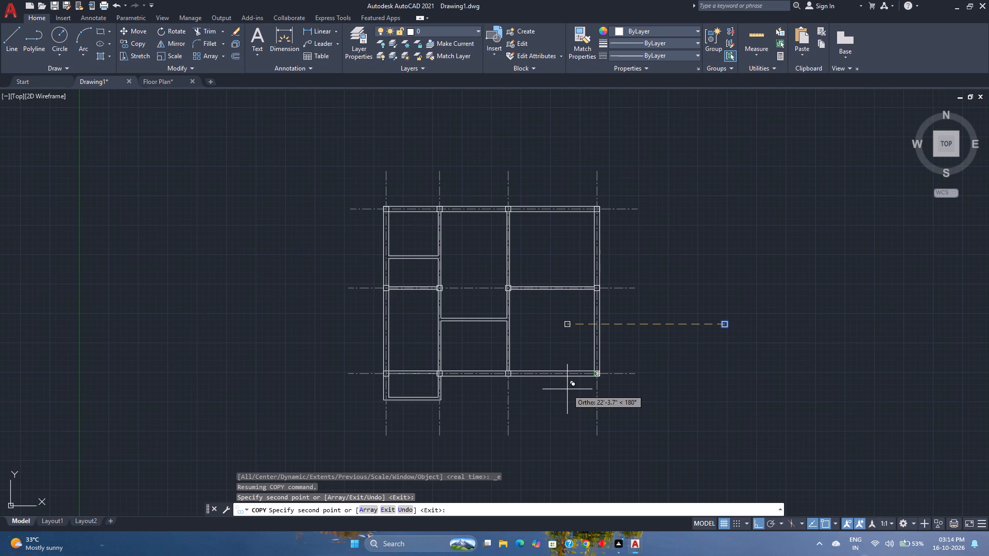
key(Escape)
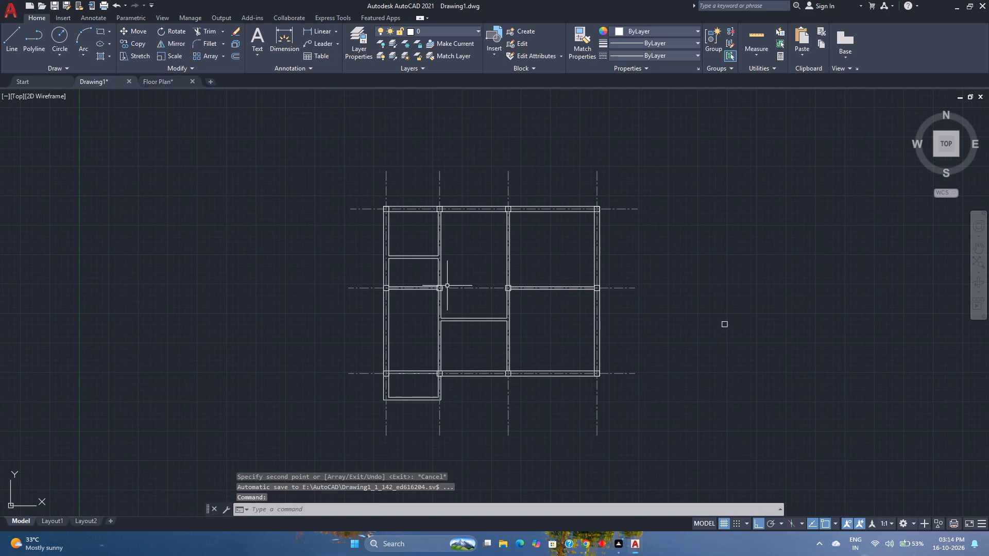
Select the 9-inch square where the second vertical grid line meets the top wall.
scroll(448, 214, up, 4)
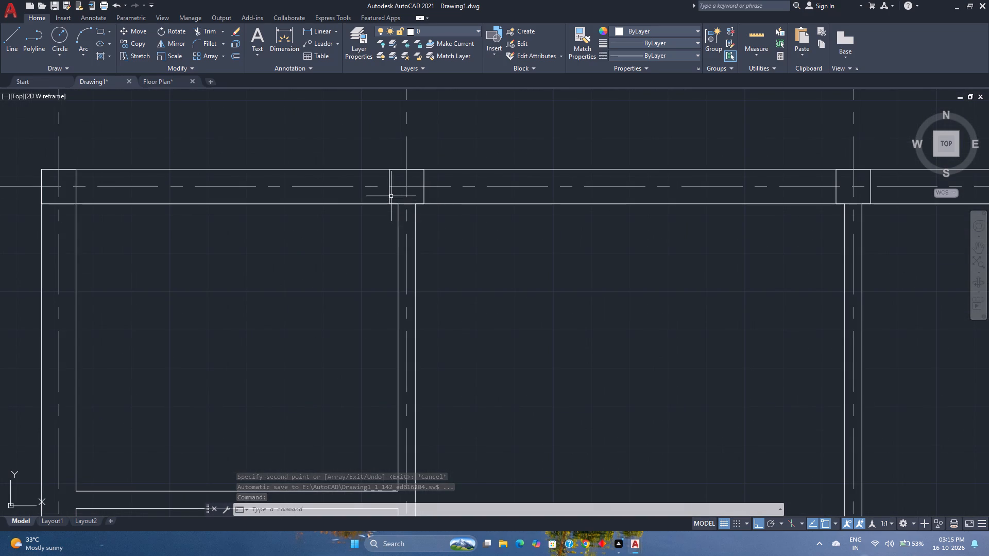
click(390, 196)
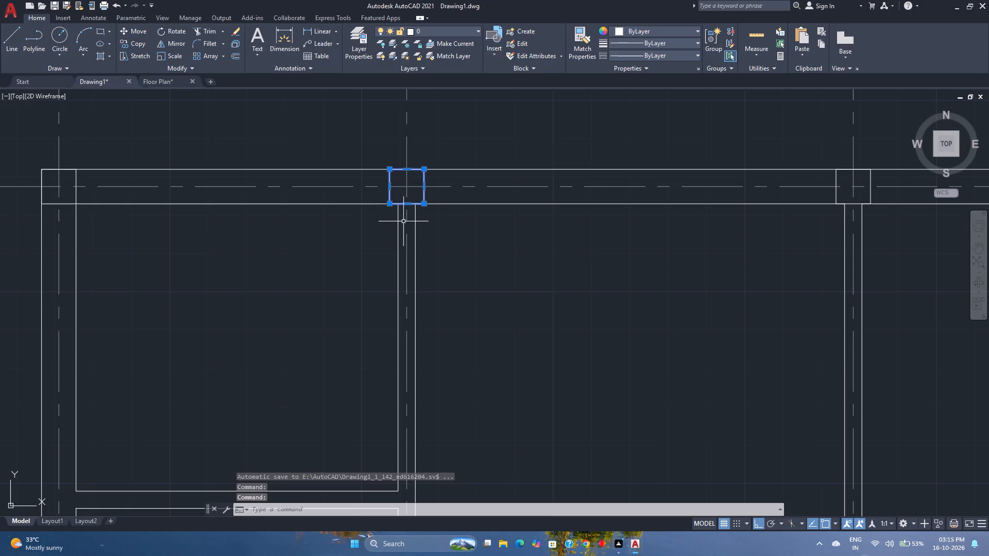
Unlock the Grid lines layer.
scroll(386, 271, down, 3)
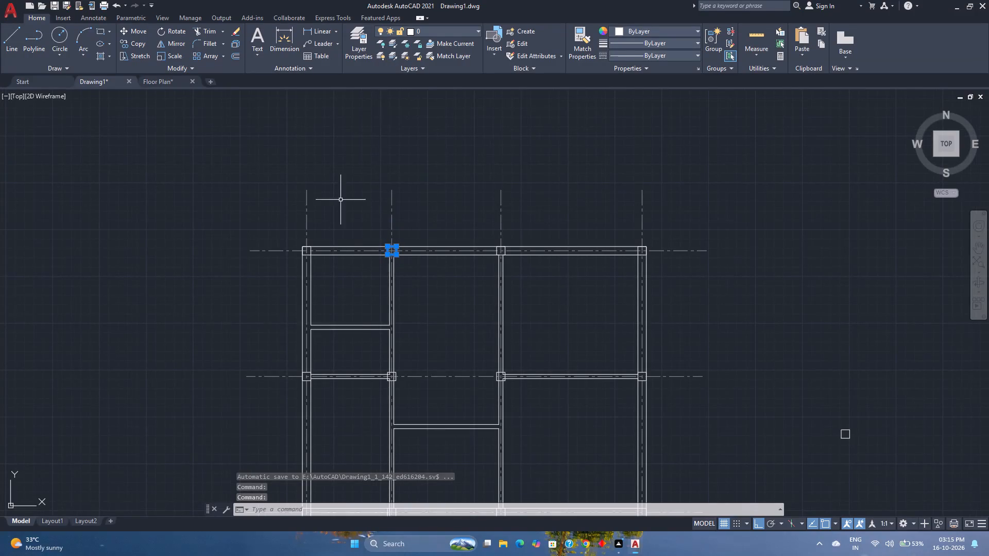
click(438, 29)
click(401, 58)
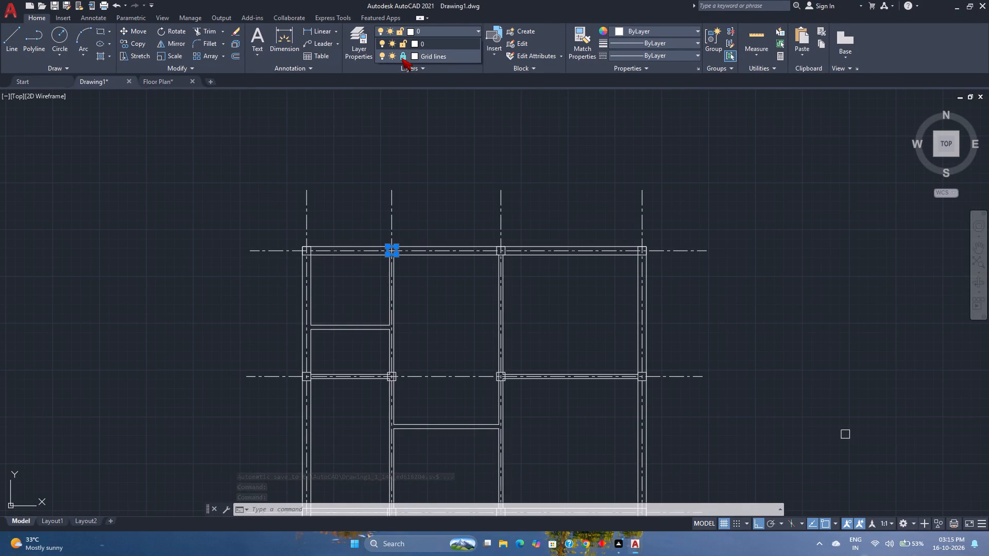
scroll(387, 377, up, 3)
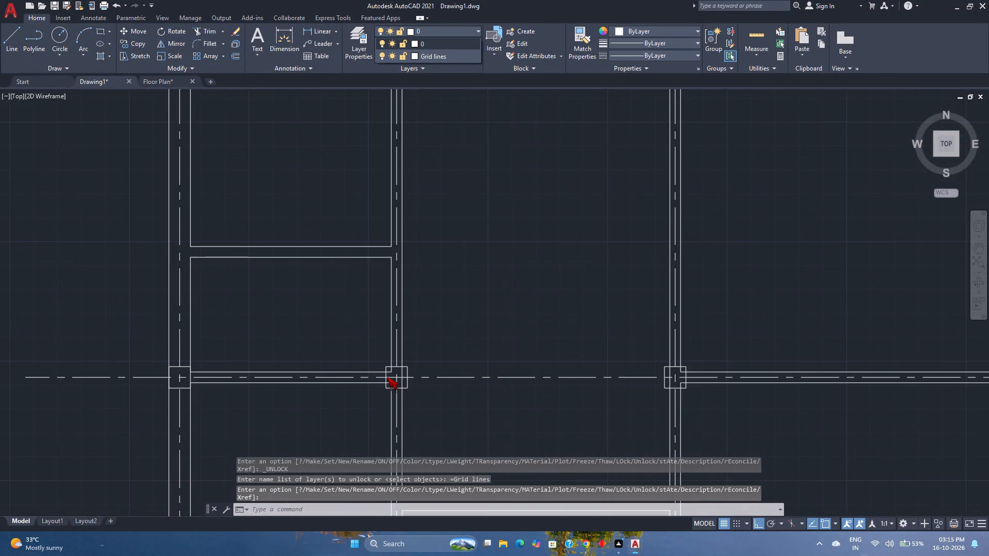
click(377, 362)
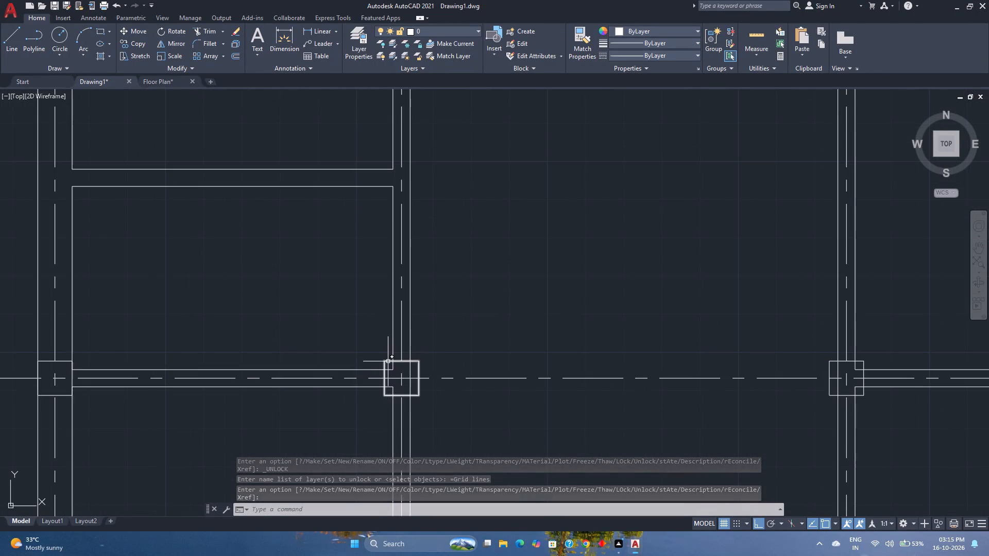
Move the three squares on the second vertical grid line about 2.3 inches right, aligning their left edges with the wall's left face.
click(388, 361)
scroll(388, 361, down, 3)
middle_drag(383, 404, 382, 353)
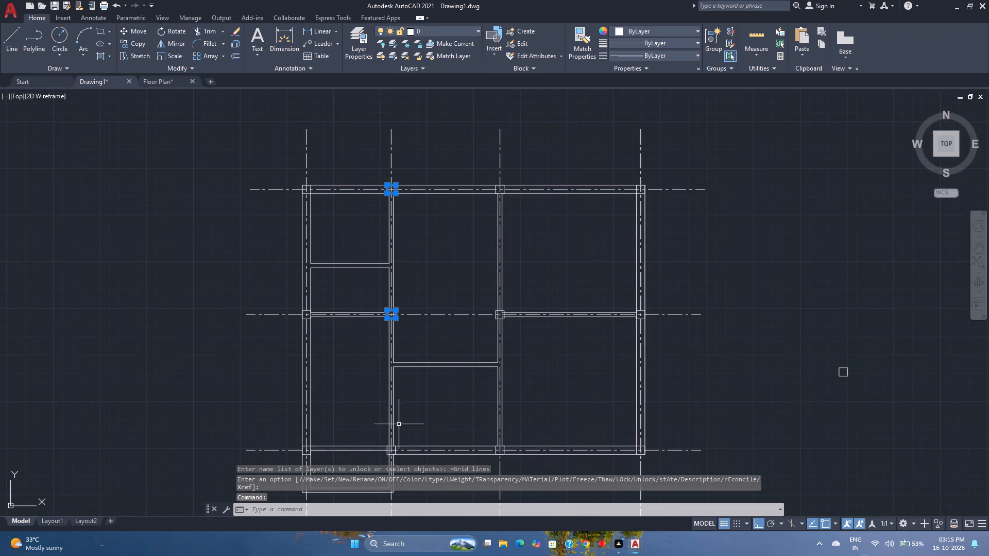
scroll(399, 425, up, 2)
middle_drag(399, 427, 429, 344)
scroll(415, 405, up, 2)
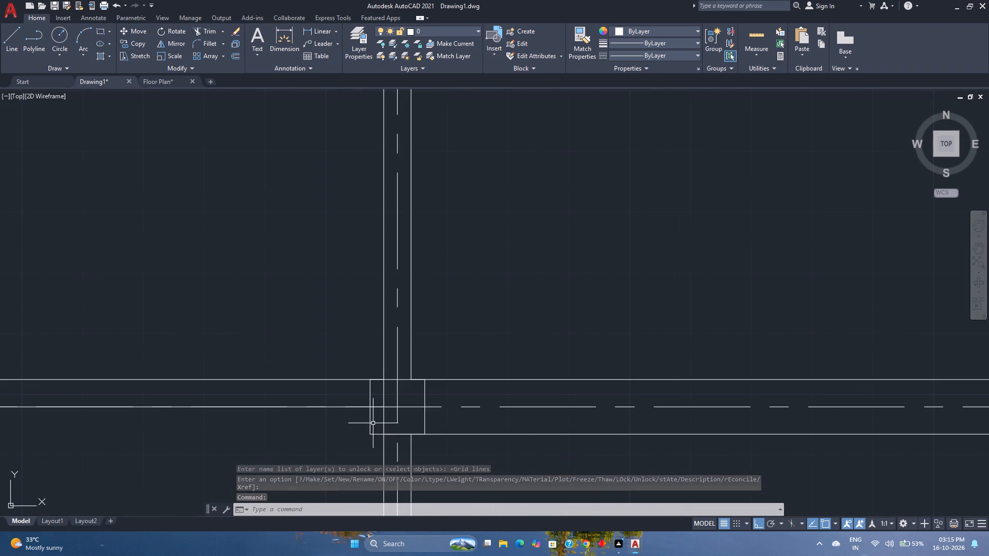
click(369, 424)
scroll(369, 423, down, 4)
middle_drag(361, 446, 360, 389)
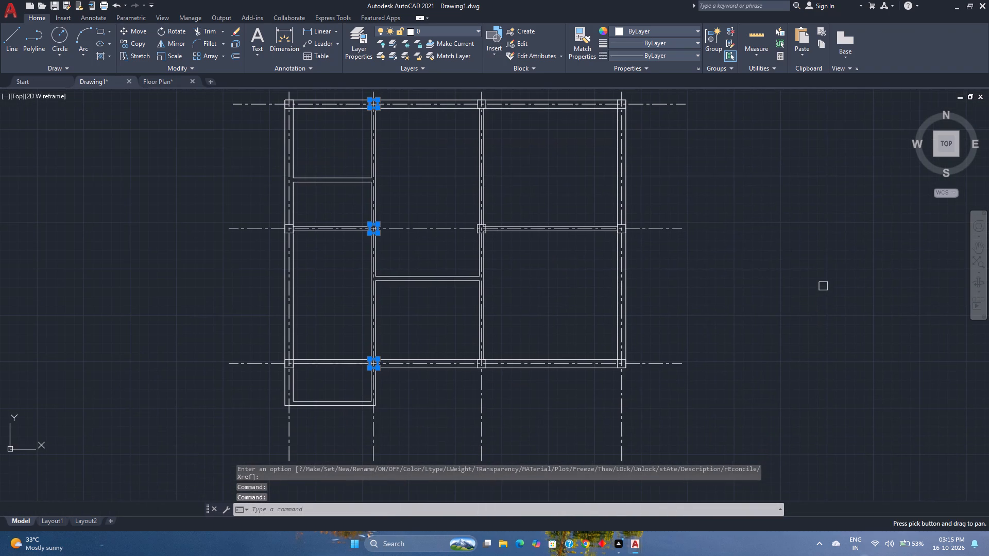
click(121, 31)
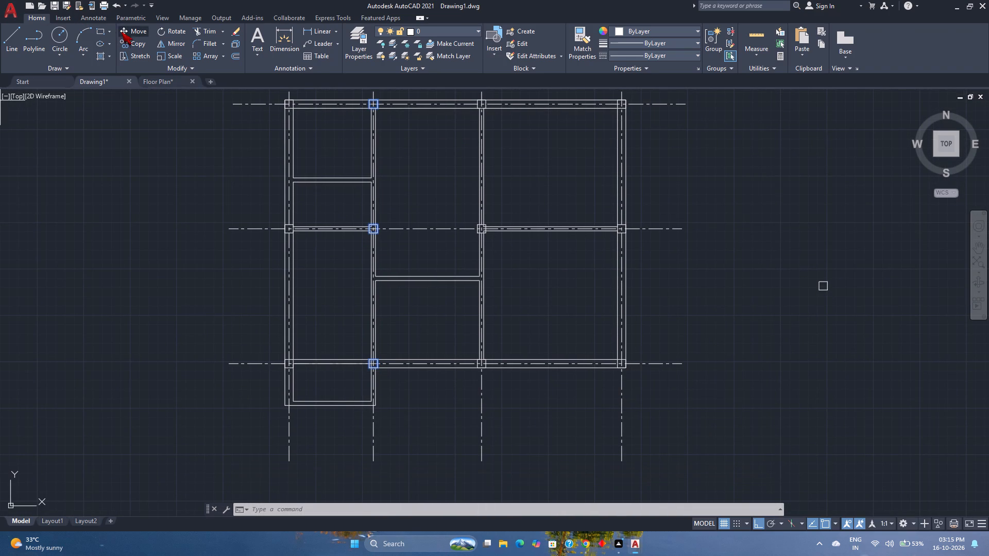
scroll(366, 230, up, 5)
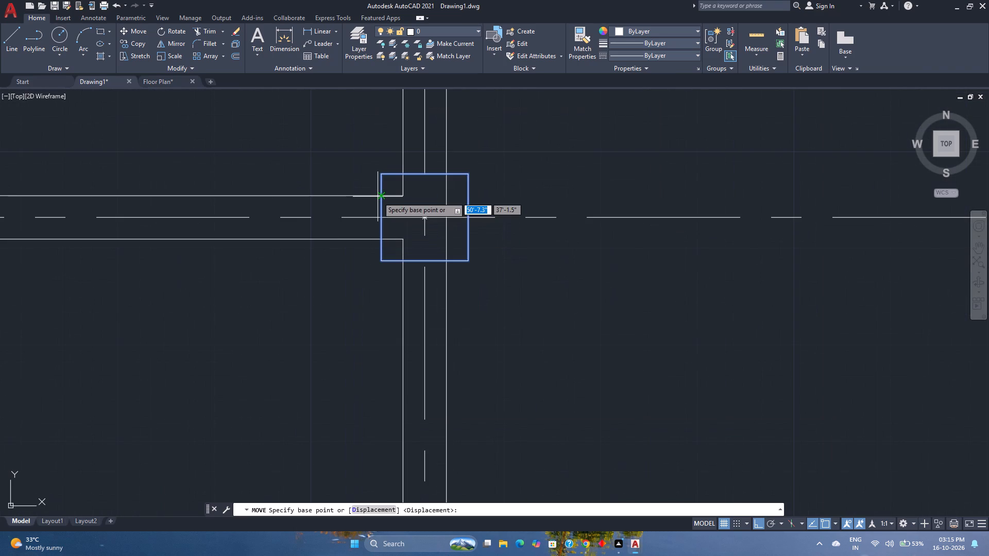
click(380, 197)
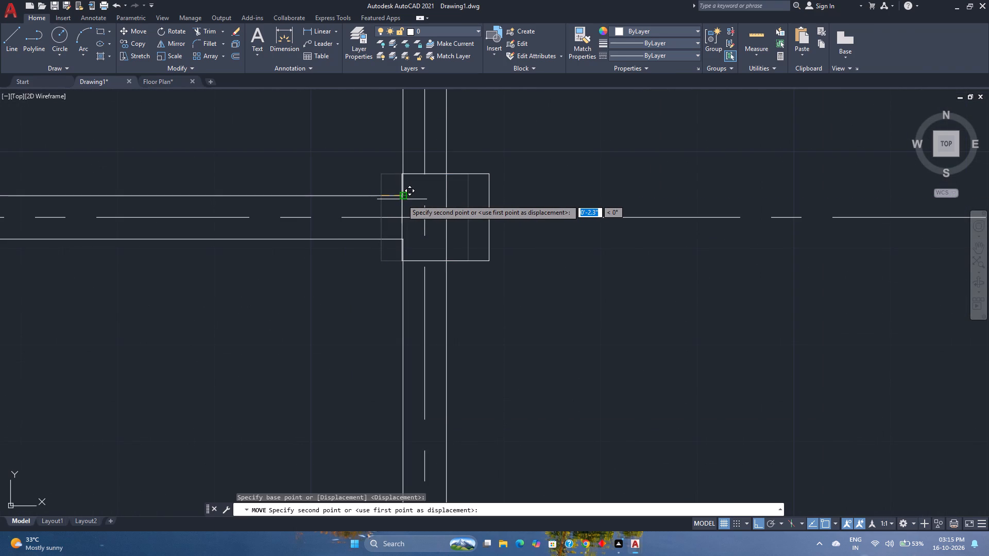
click(404, 197)
Move the second vertical grid line about 2.3 inches right to the centre of its shifted squares.
scroll(404, 197, down, 5)
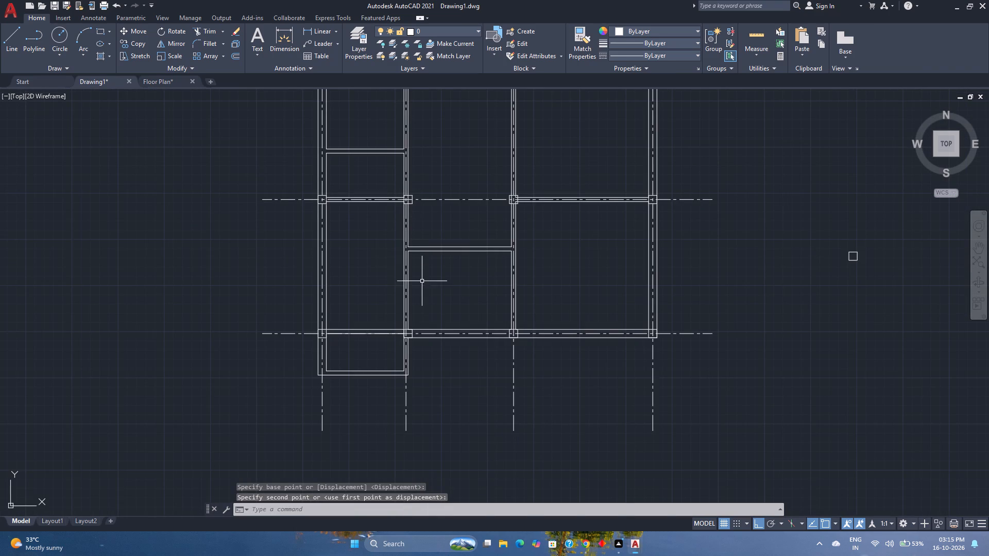
middle_drag(422, 281, 339, 287)
scroll(321, 265, down, 1)
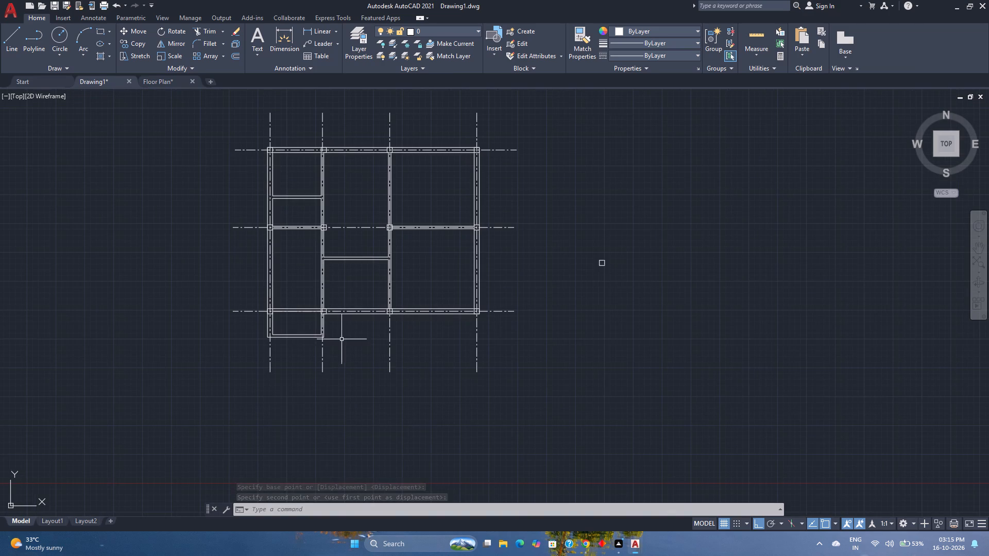
scroll(327, 315, up, 3)
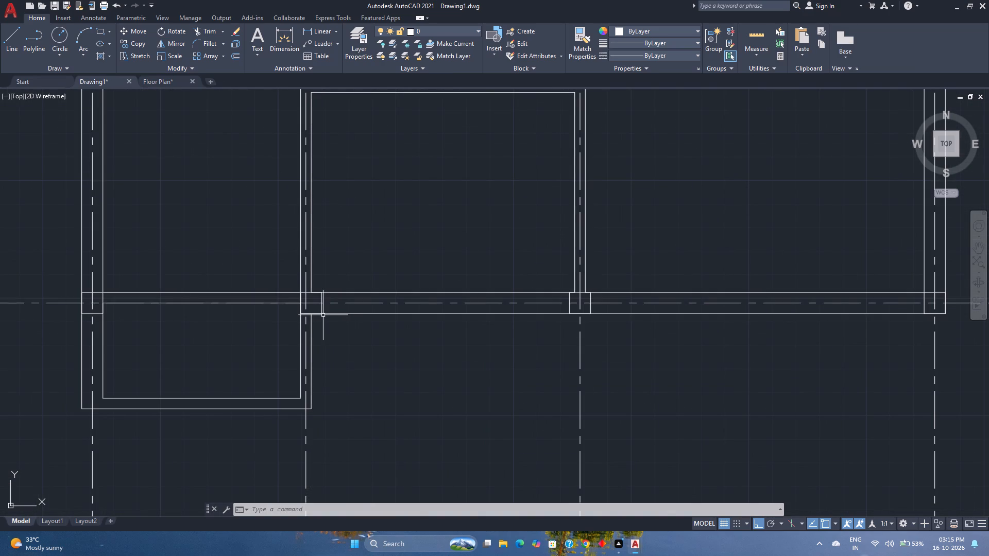
middle_drag(342, 362, 338, 314)
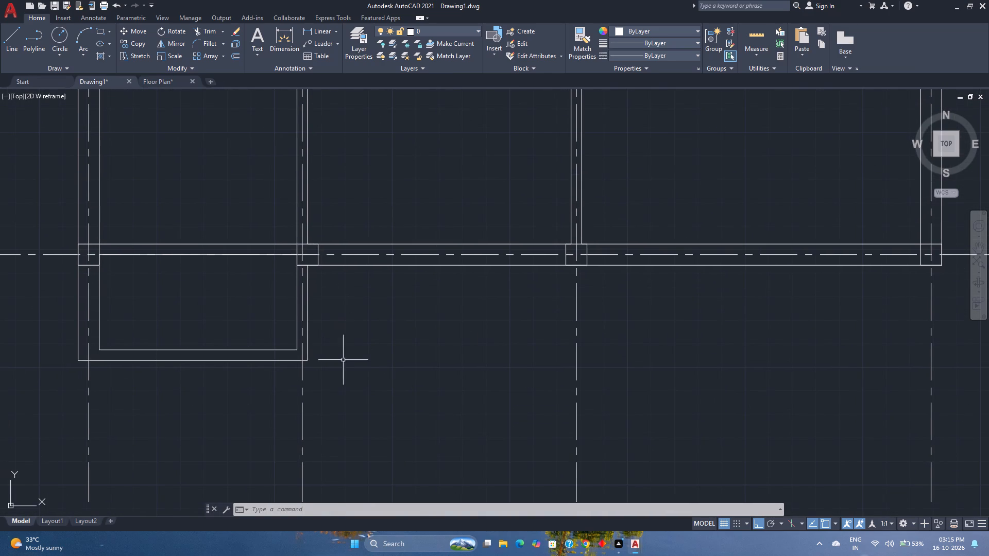
click(339, 381)
click(258, 392)
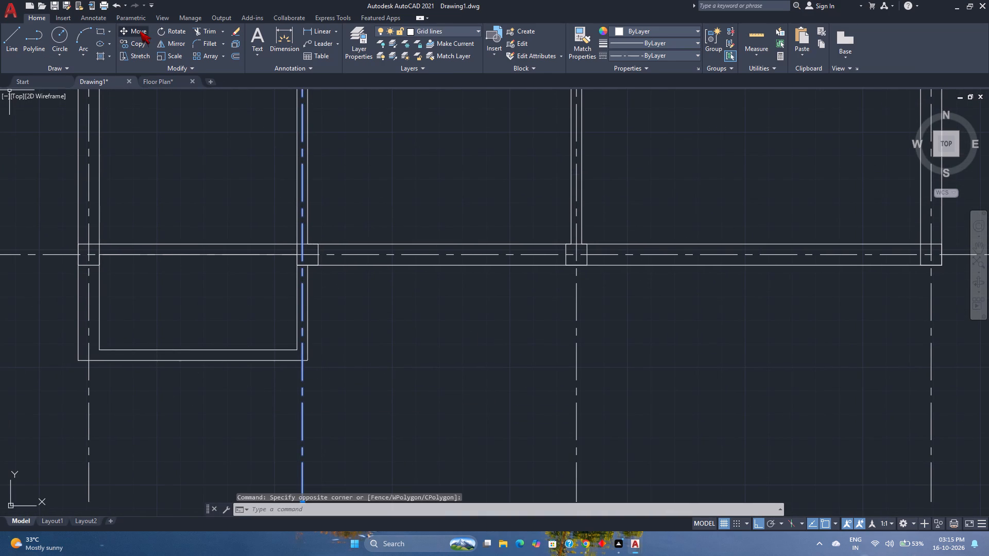
click(140, 31)
scroll(307, 249, up, 3)
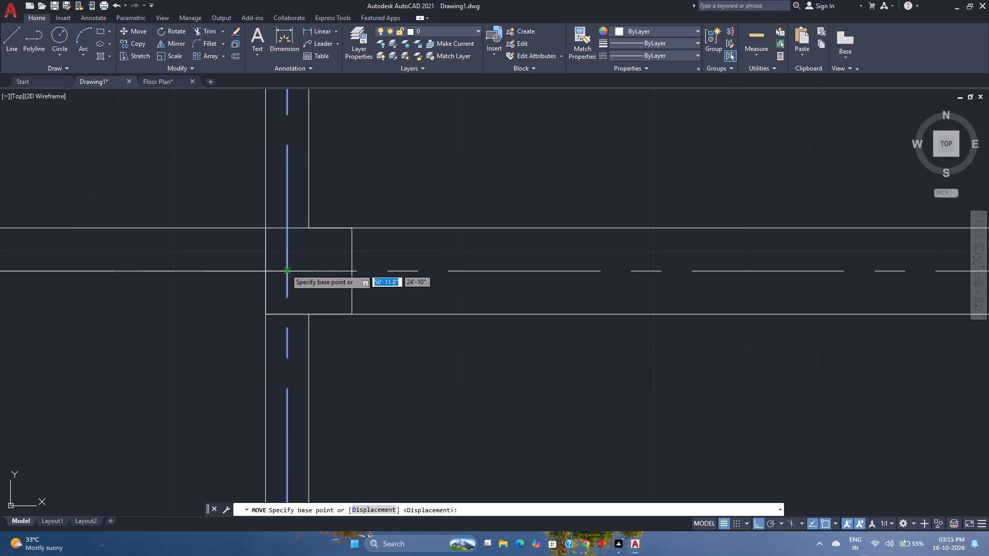
click(285, 269)
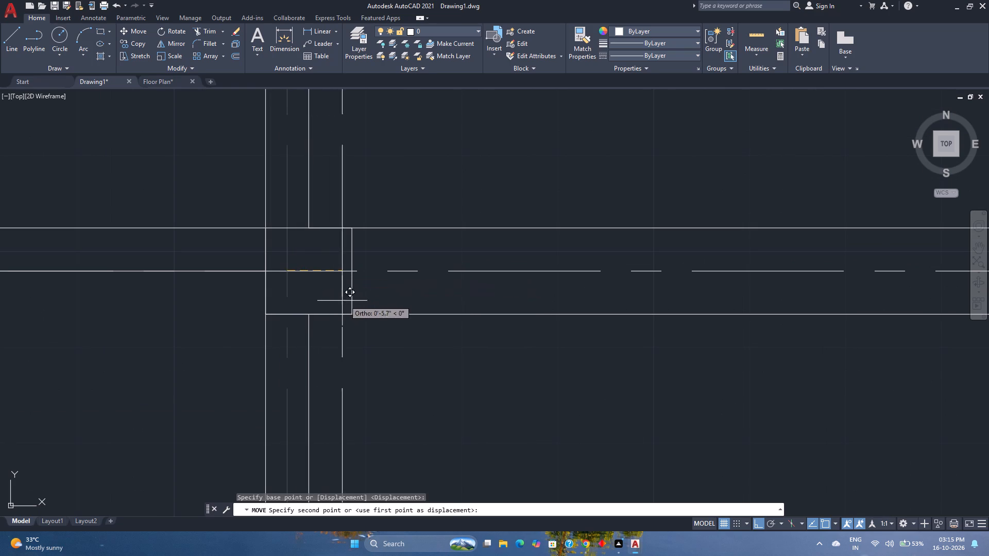
click(308, 270)
Move the third vertical grid line and its three squares about 2.3 inches left, aligning the squares with the wall's right face.
scroll(308, 270, down, 4)
scroll(346, 252, down, 3)
middle_drag(346, 251, 328, 284)
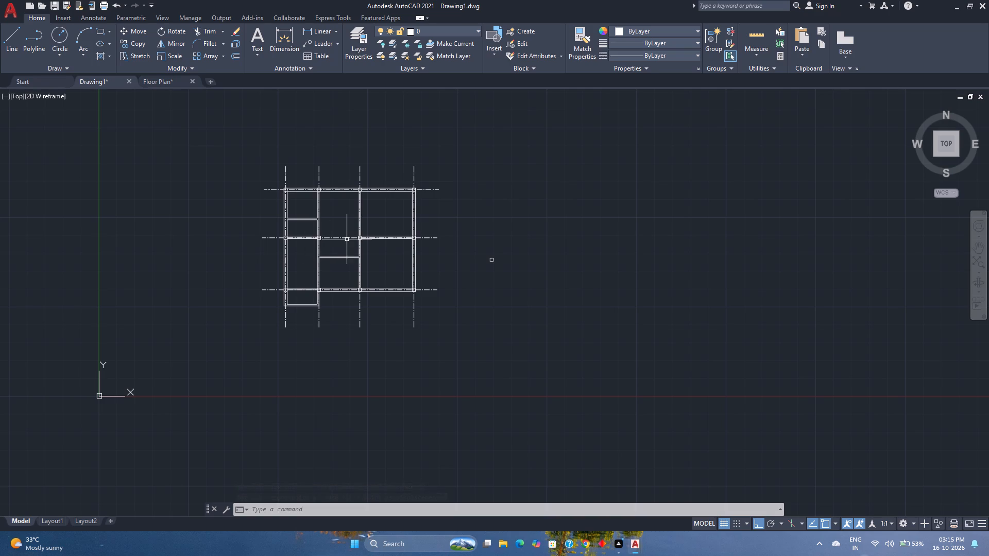
scroll(364, 234, up, 3)
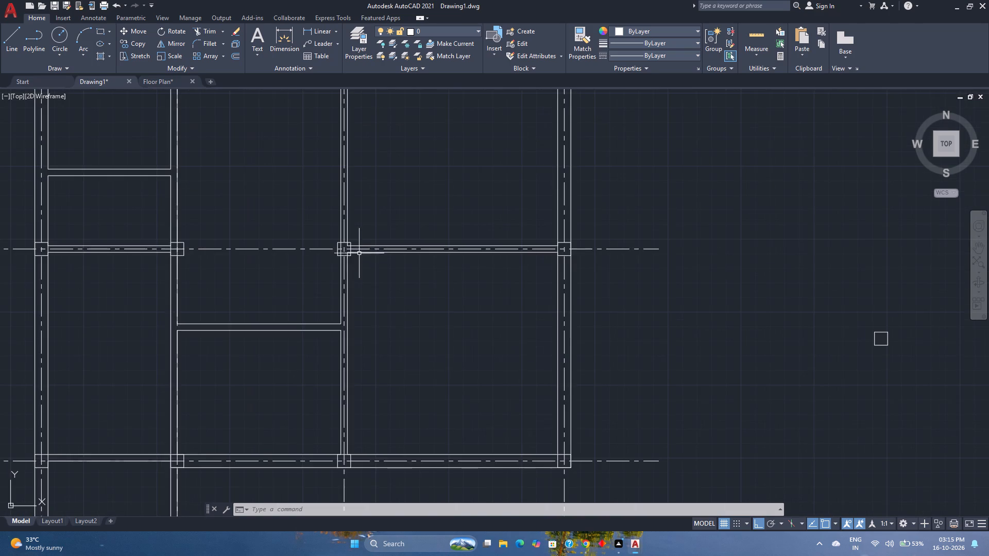
scroll(357, 265, up, 2)
scroll(346, 256, down, 2)
scroll(341, 236, up, 3)
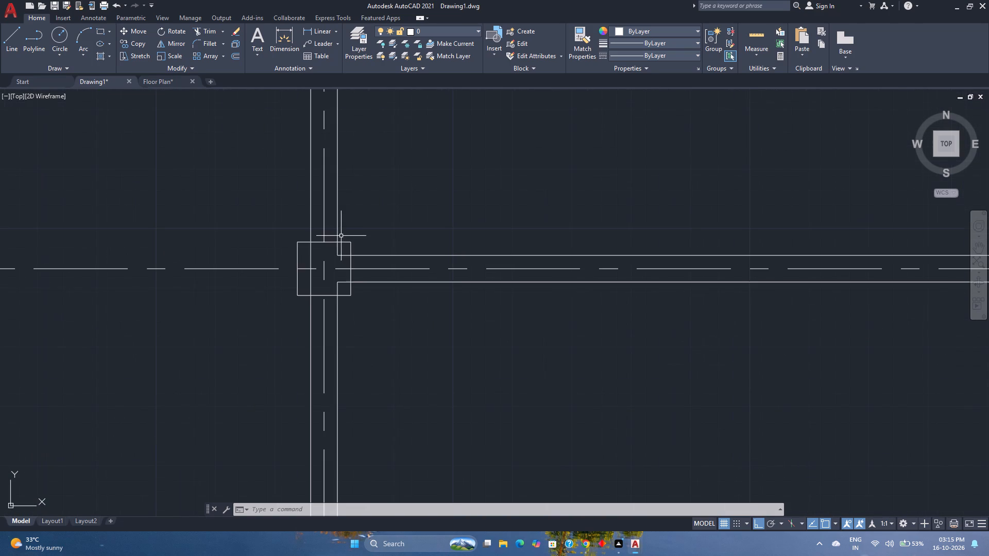
click(345, 241)
click(325, 227)
scroll(325, 227, down, 4)
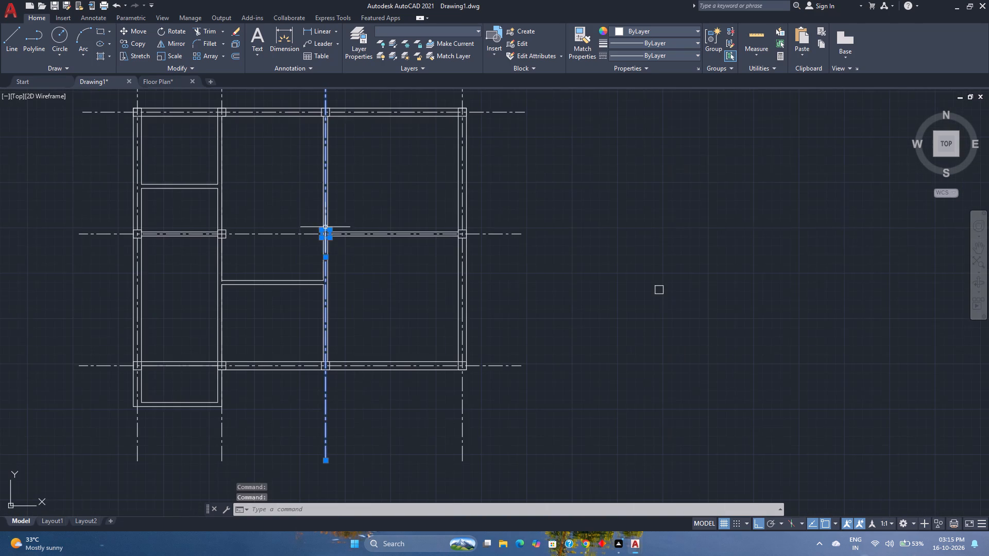
scroll(333, 378, up, 2)
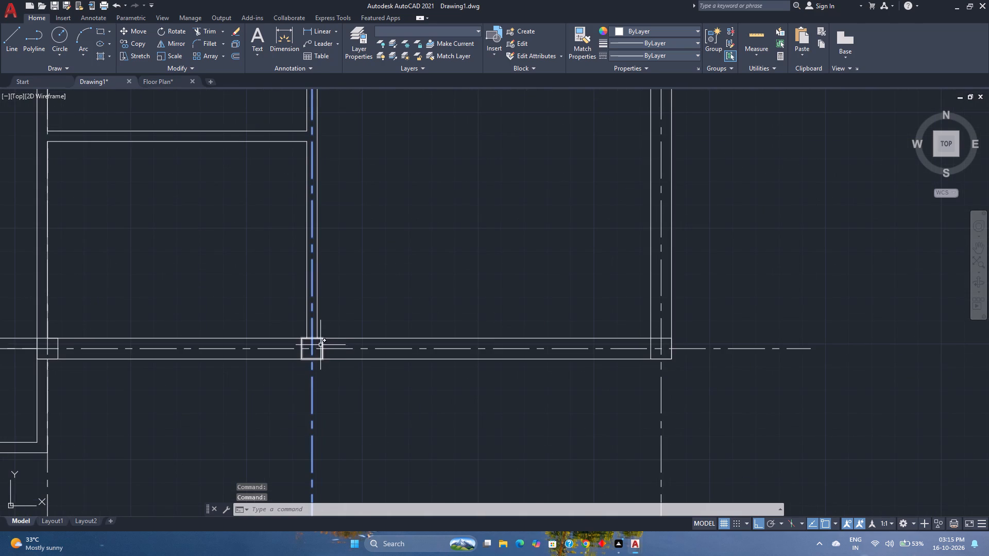
click(323, 344)
scroll(334, 254, down, 2)
middle_drag(334, 254, 327, 321)
middle_click(327, 321)
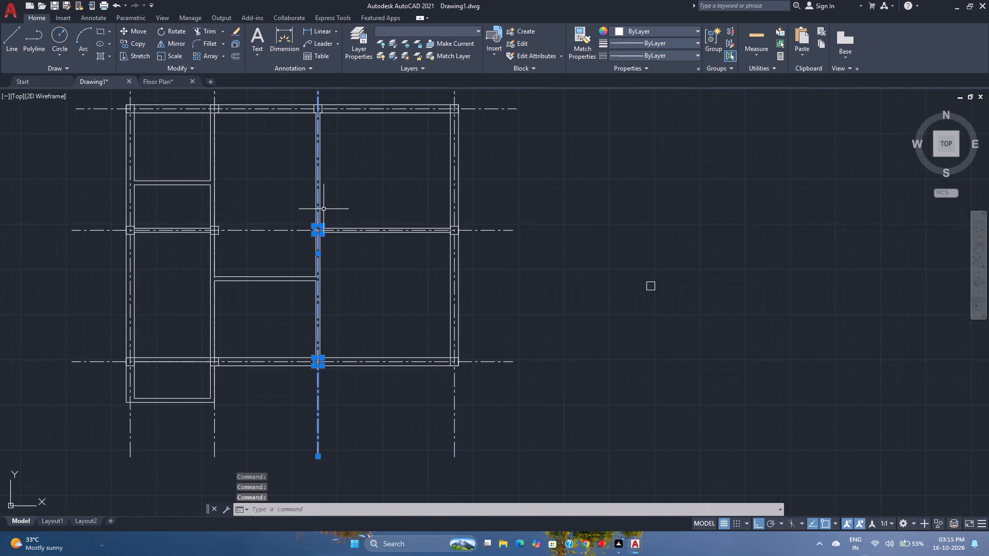
middle_drag(330, 154, 365, 222)
scroll(347, 159, up, 2)
scroll(382, 196, up, 2)
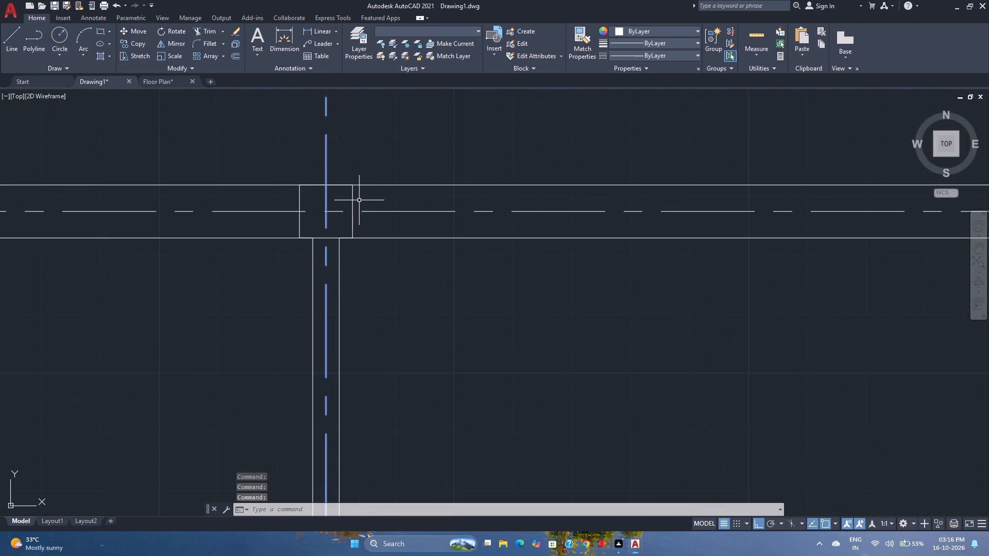
click(352, 201)
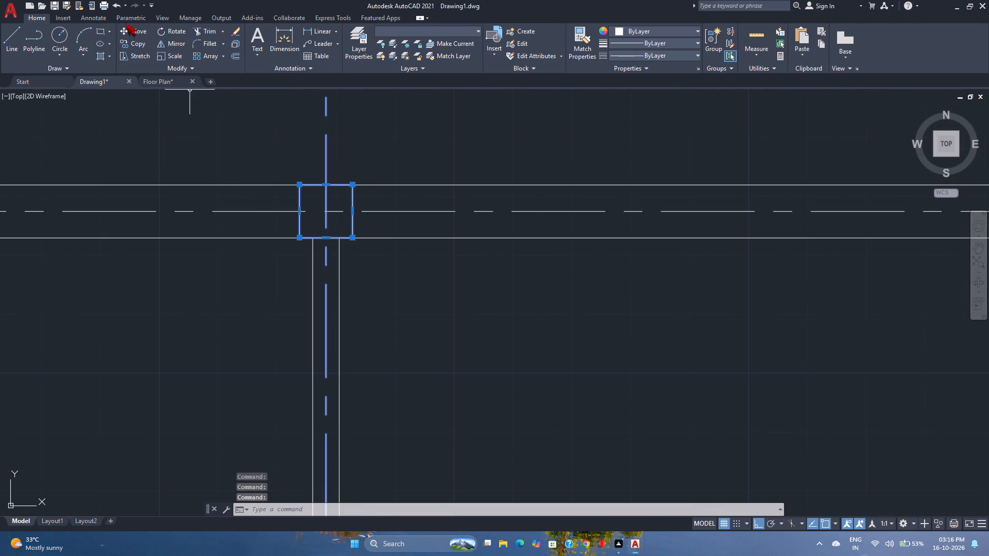
click(142, 31)
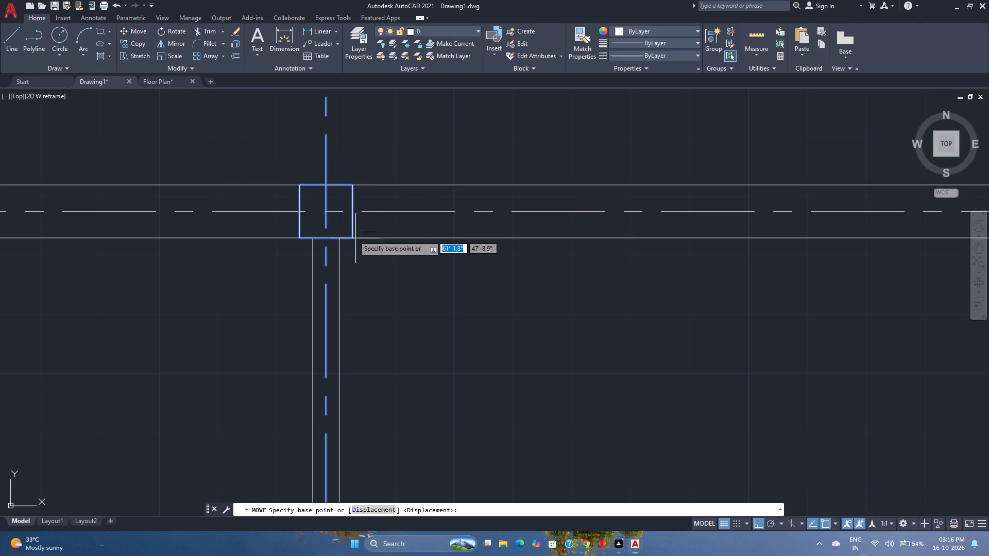
click(352, 236)
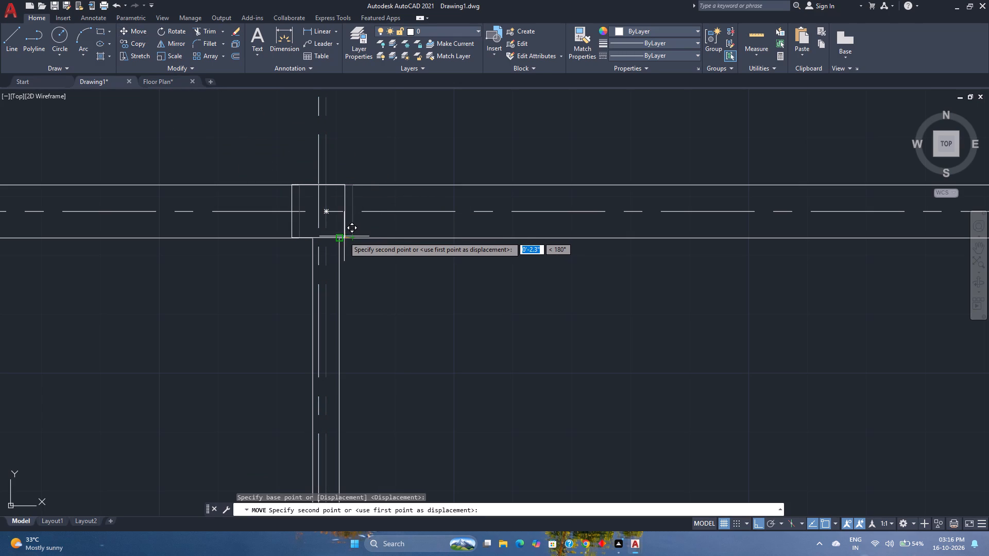
click(342, 236)
Inspect the bottom grid line and the whole plan, turning the Grid lines layer off and back on to check the squares.
scroll(342, 236, down, 5)
middle_drag(332, 256, 326, 211)
middle_drag(332, 275, 370, 247)
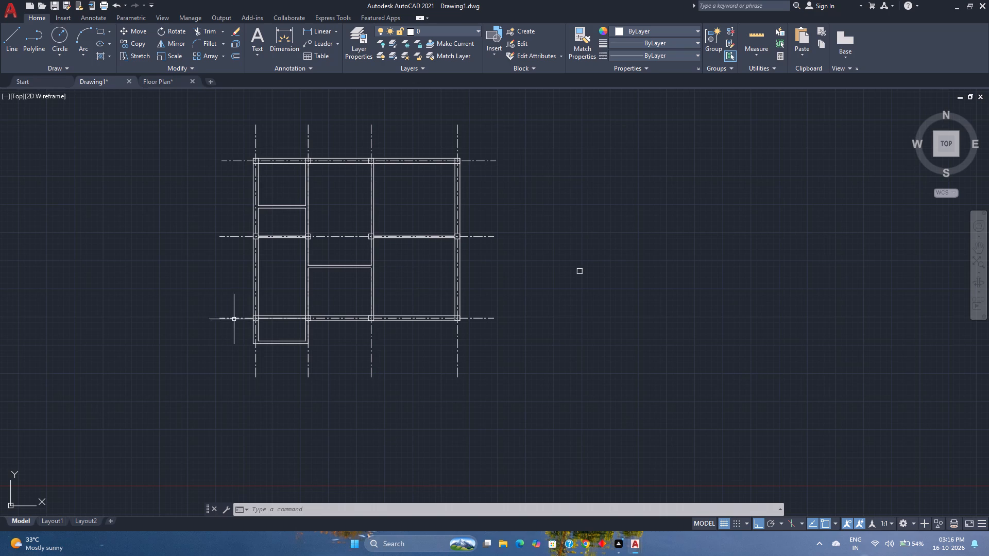
scroll(275, 320, up, 3)
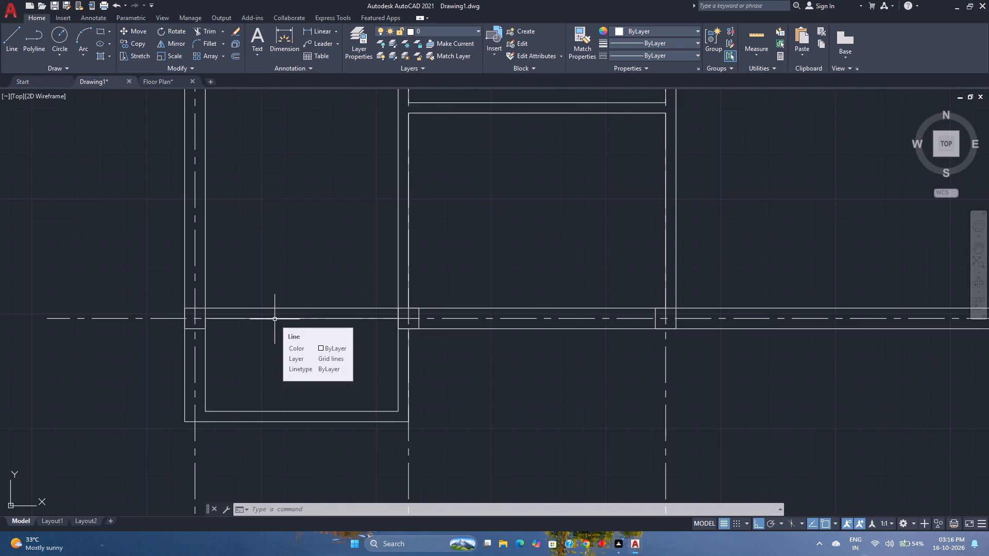
scroll(275, 319, down, 3)
scroll(404, 335, up, 3)
scroll(404, 335, down, 2)
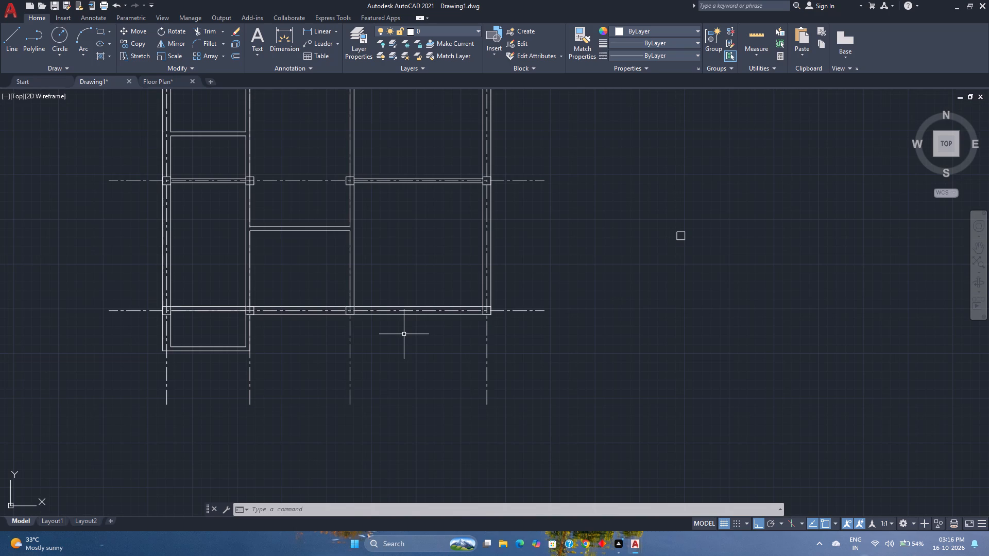
scroll(395, 337, down, 1)
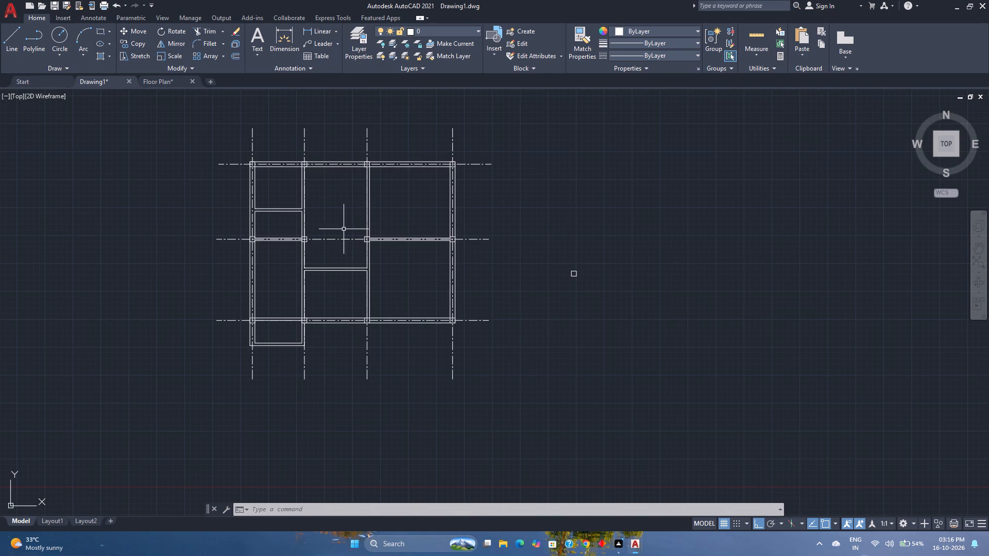
click(438, 32)
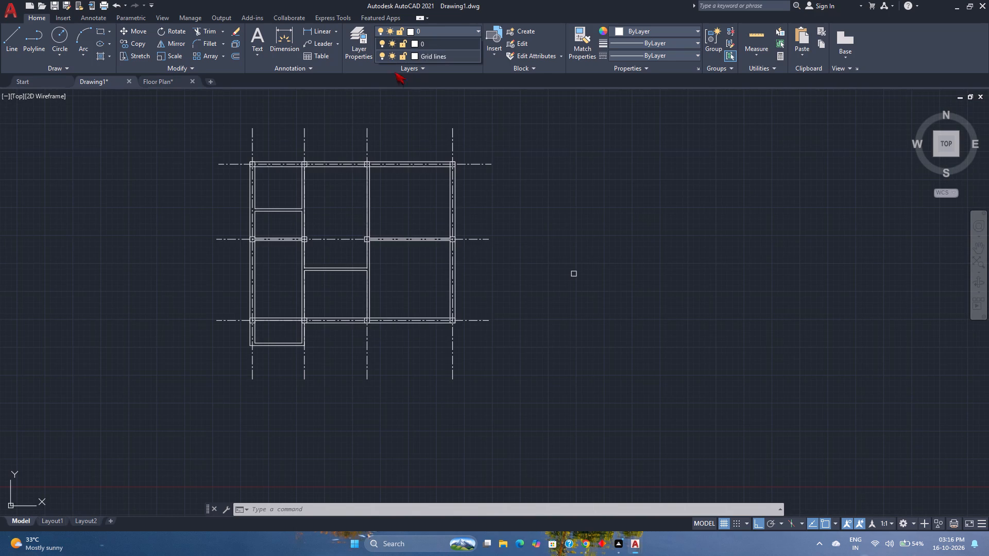
click(383, 57)
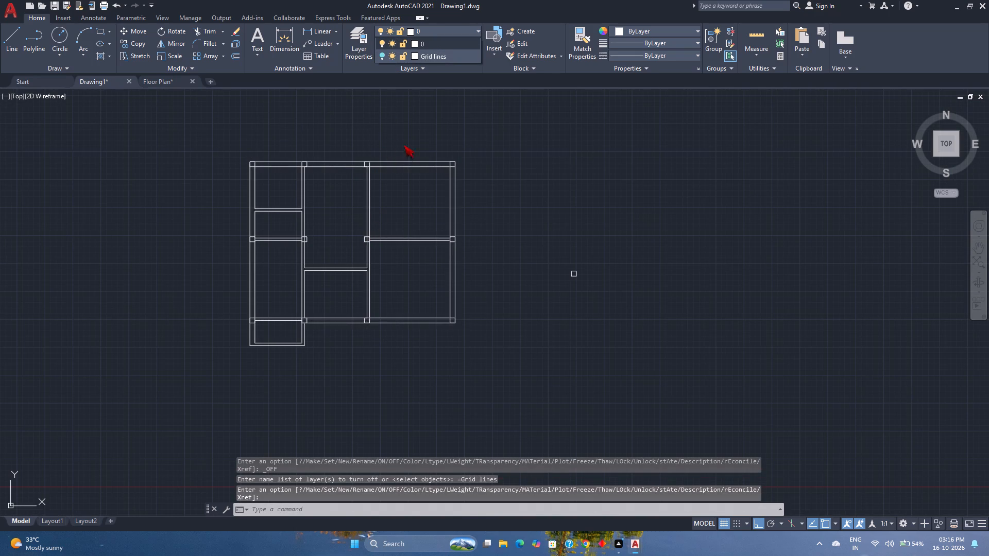
click(385, 55)
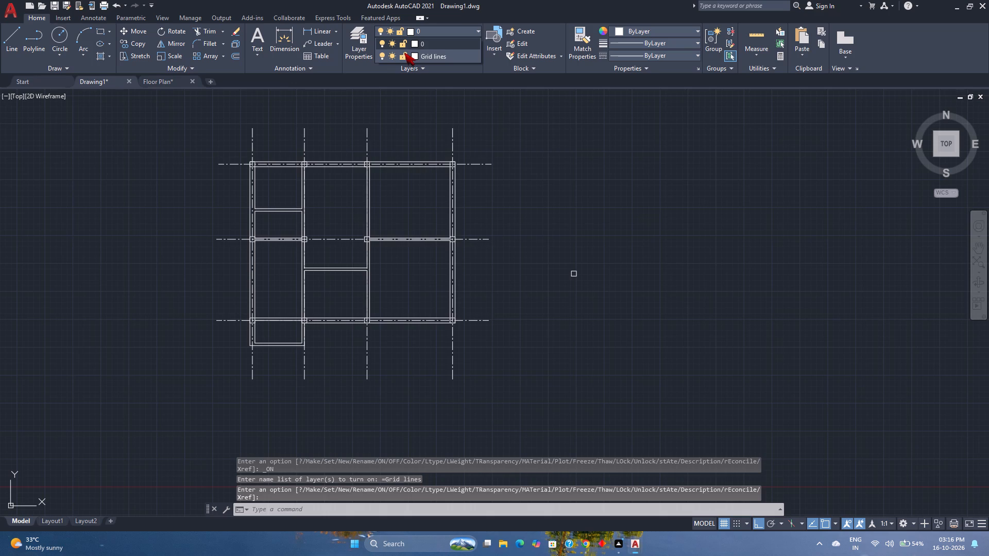
Lock the Grid lines layer.
click(404, 53)
key(Escape)
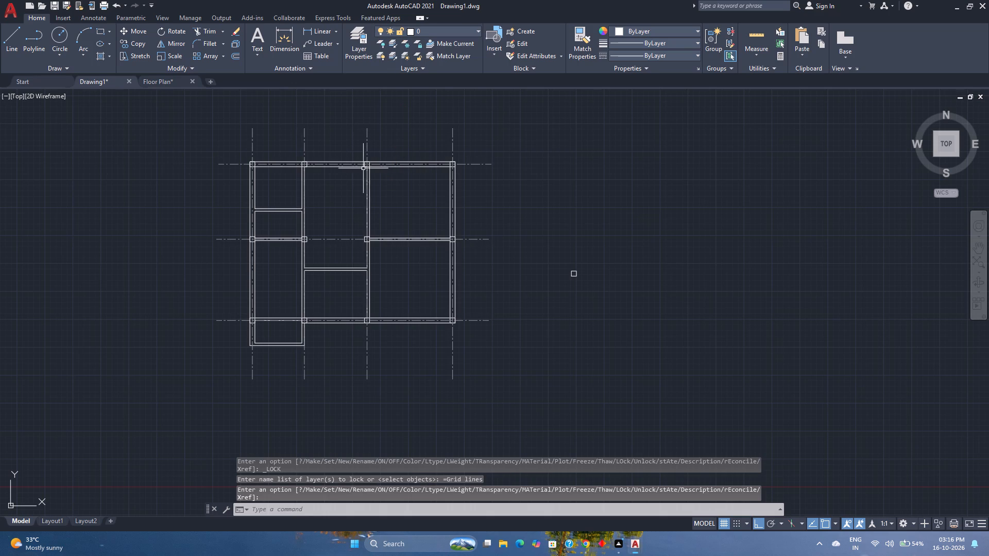
Delete the spare 9-inch square lying outside the floor plan.
click(594, 276)
click(556, 336)
drag(591, 315, 586, 308)
click(539, 252)
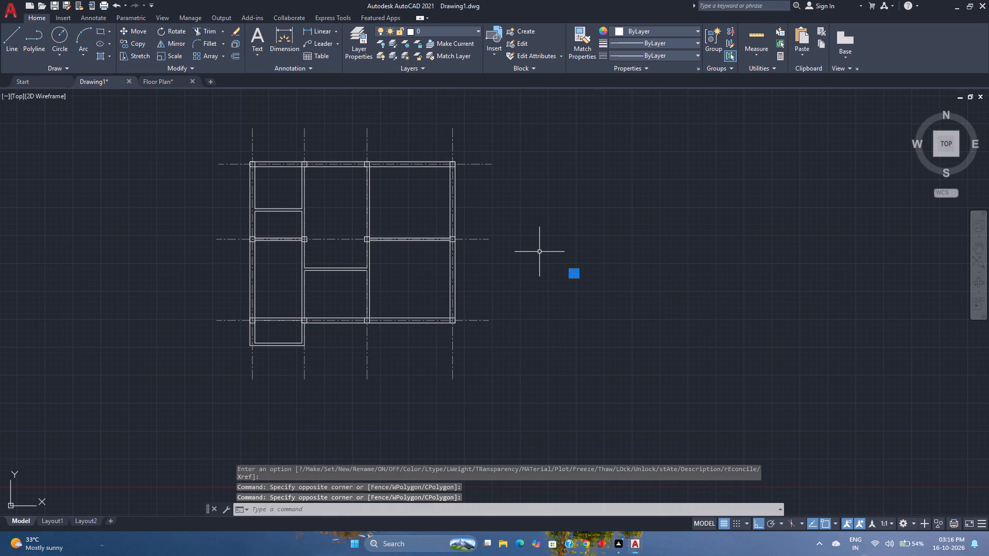
key(Delete)
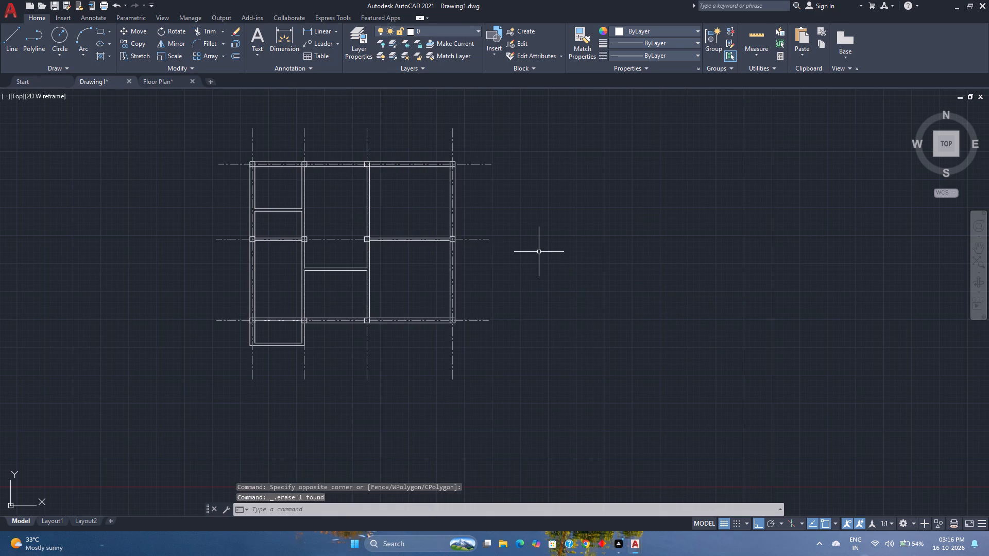
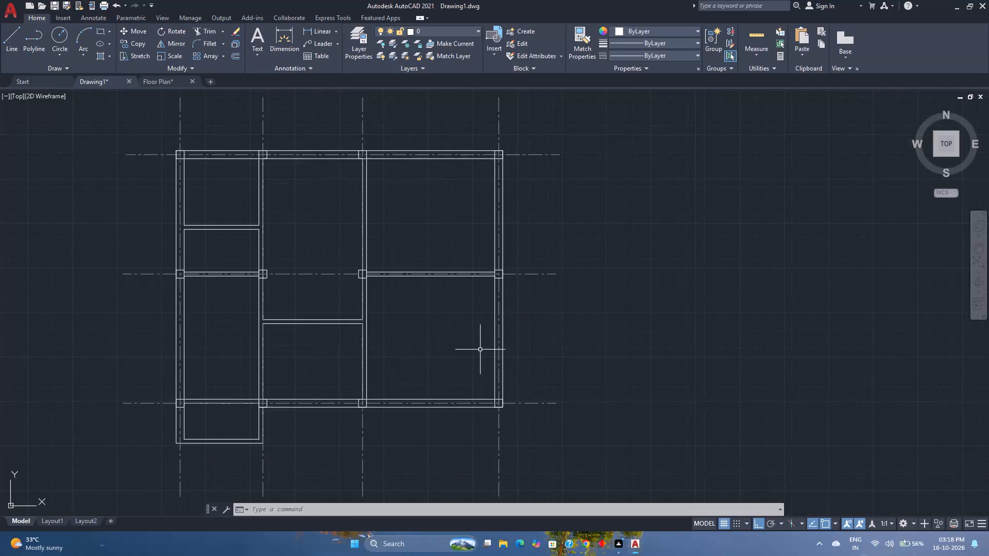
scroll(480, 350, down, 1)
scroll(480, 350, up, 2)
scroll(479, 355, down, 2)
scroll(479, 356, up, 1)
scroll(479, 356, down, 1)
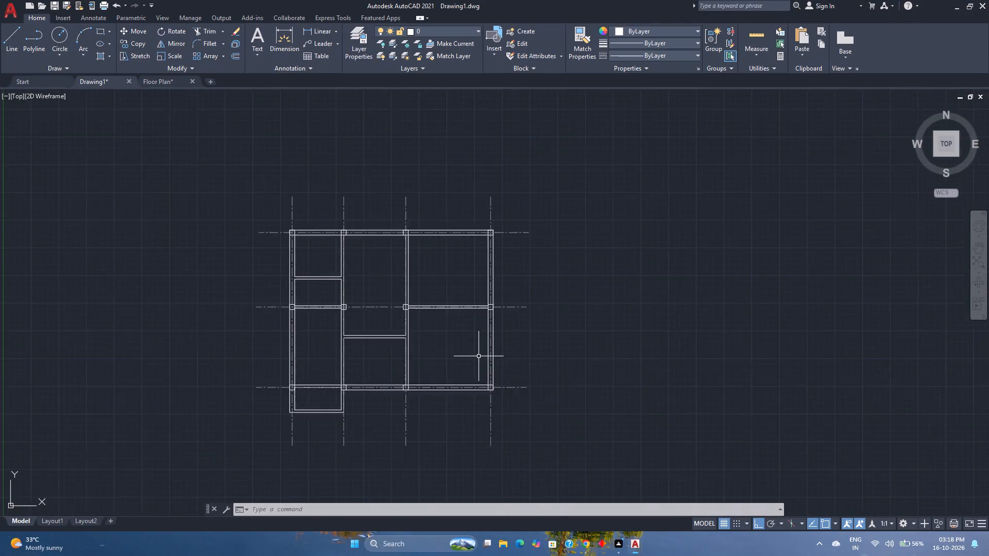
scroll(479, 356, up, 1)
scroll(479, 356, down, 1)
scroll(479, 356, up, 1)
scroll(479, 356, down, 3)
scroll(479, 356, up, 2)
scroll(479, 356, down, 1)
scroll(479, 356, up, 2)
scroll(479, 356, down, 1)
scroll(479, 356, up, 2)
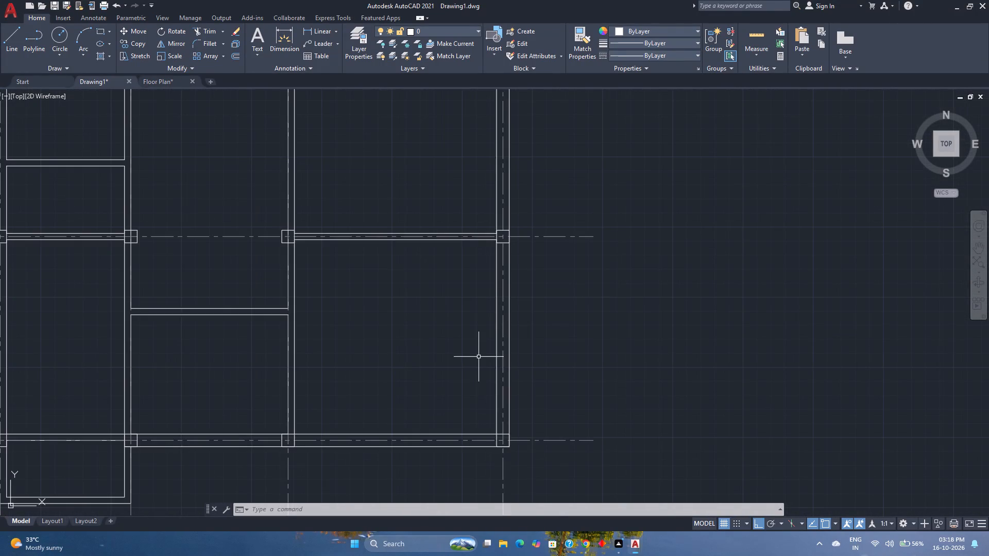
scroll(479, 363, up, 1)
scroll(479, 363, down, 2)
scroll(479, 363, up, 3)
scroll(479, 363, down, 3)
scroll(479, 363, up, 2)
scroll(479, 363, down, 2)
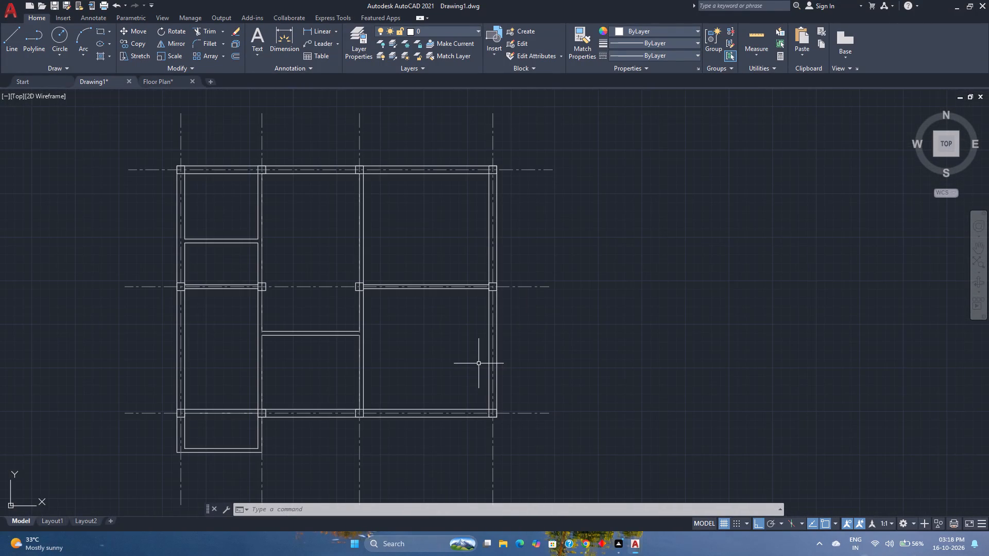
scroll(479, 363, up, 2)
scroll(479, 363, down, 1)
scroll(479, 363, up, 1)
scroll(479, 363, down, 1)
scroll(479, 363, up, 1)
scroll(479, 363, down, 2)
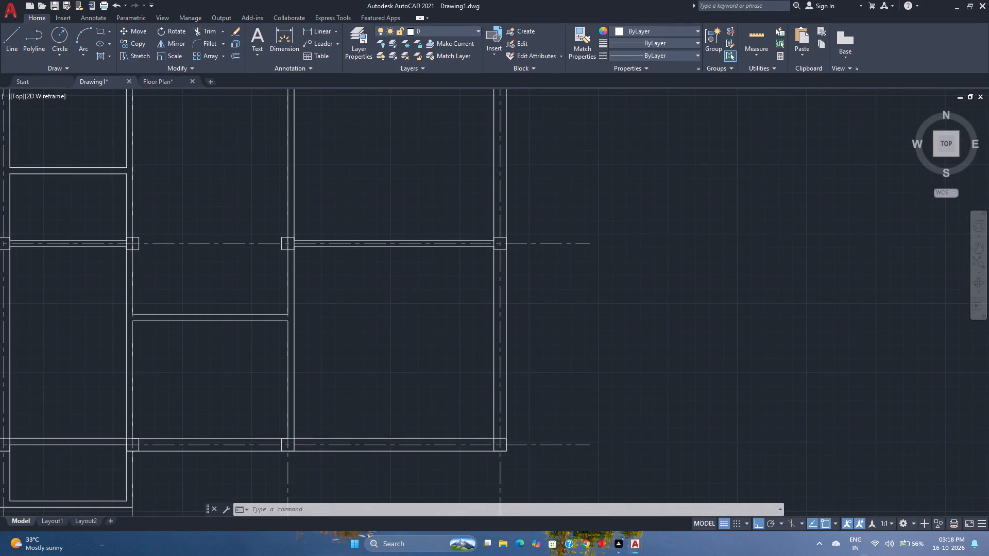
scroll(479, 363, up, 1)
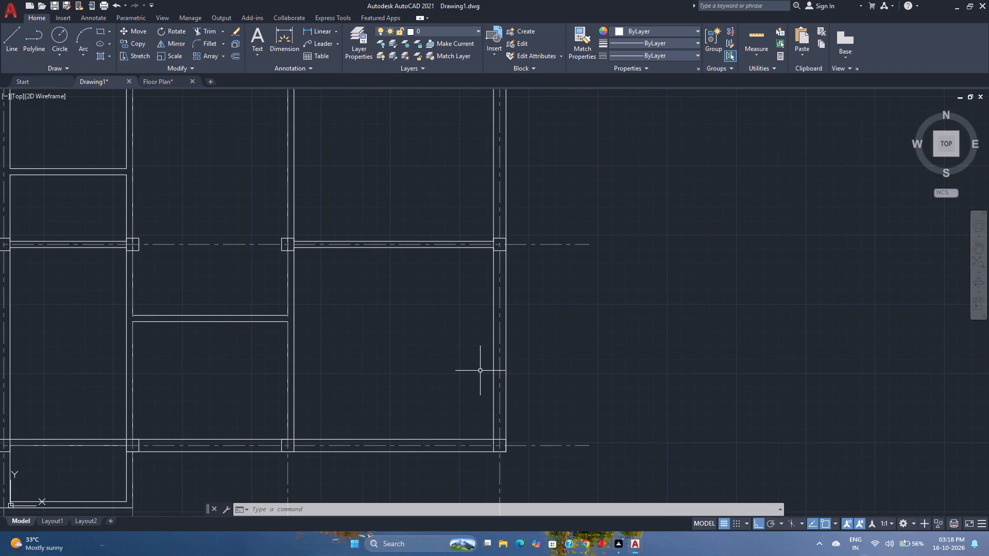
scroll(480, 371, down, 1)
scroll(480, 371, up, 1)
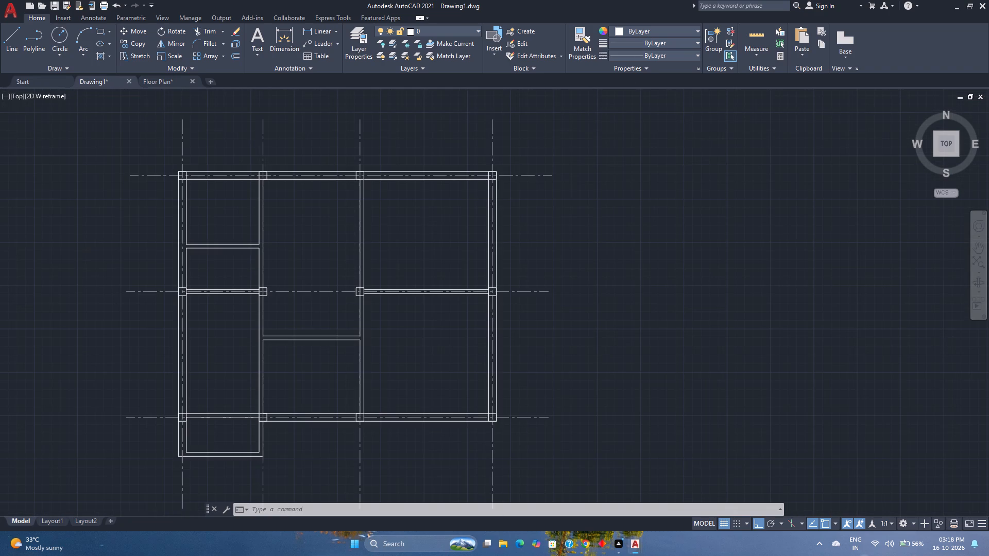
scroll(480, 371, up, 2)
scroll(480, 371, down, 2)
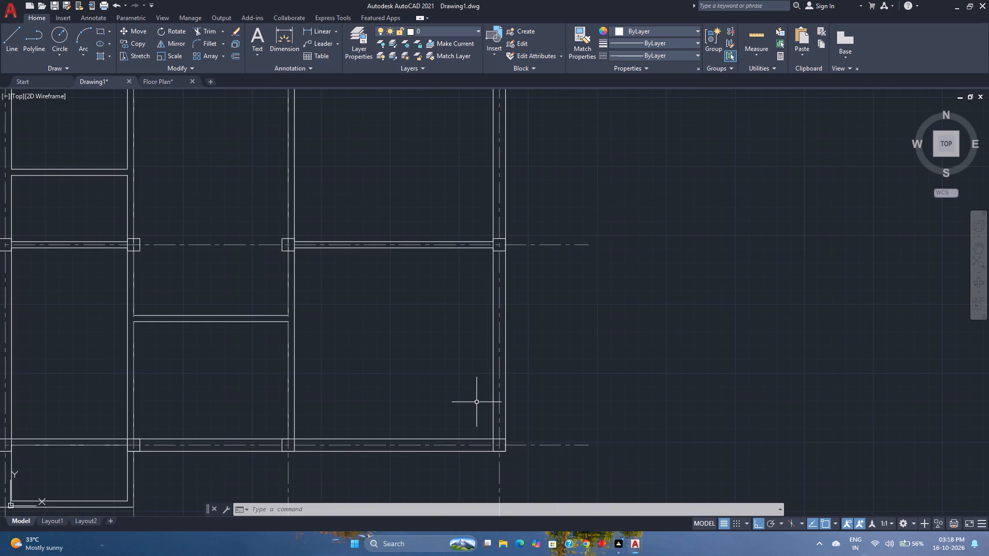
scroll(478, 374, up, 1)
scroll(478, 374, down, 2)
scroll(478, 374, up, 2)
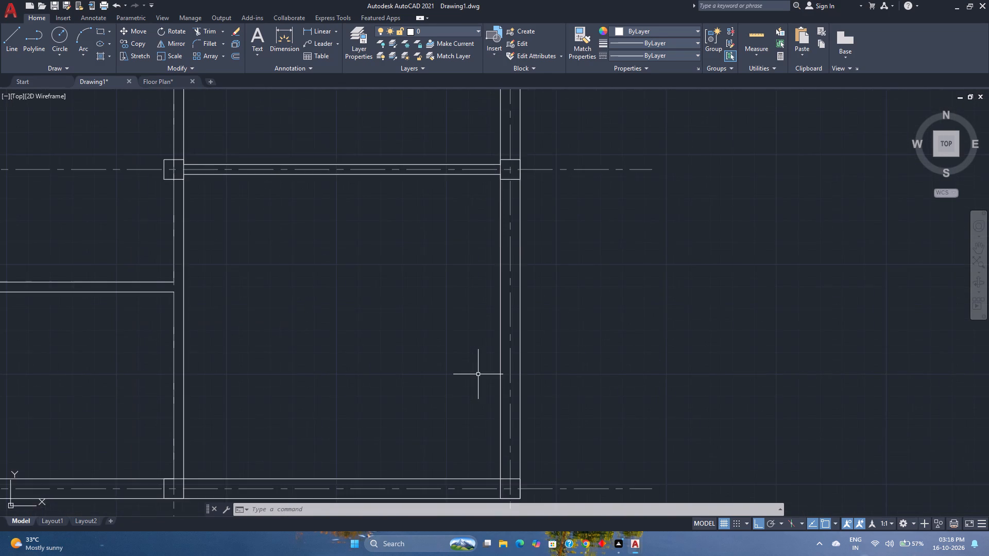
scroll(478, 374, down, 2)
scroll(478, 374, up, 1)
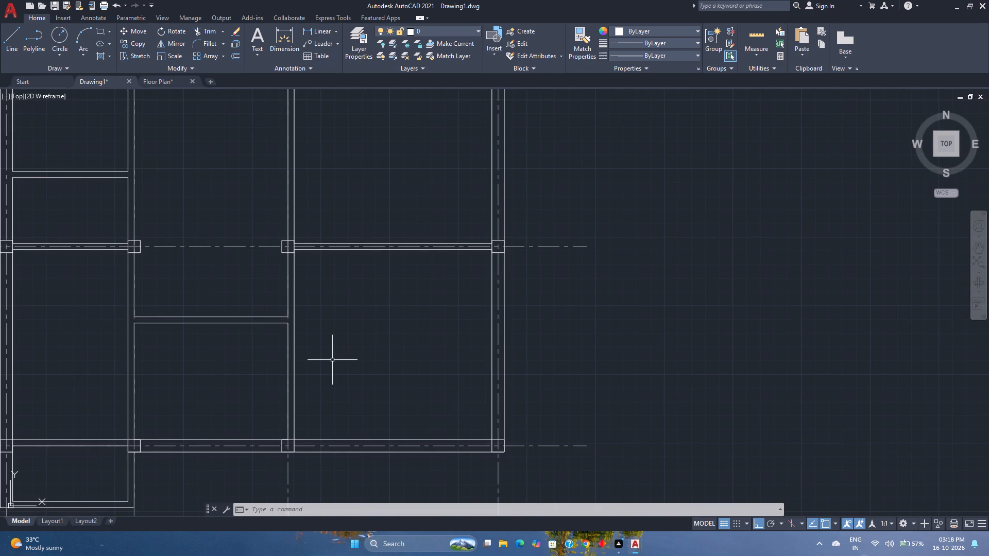
Draw a short line across the right end of the lower middle room's top wall, joining its two faces.
middle_drag(331, 360, 370, 353)
middle_click(370, 353)
middle_click(370, 353)
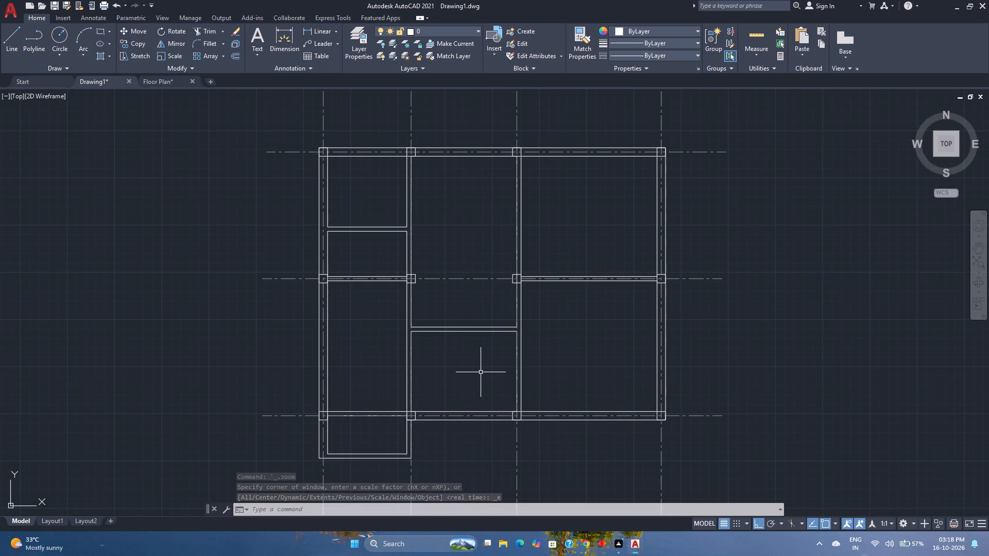
scroll(520, 330, up, 1)
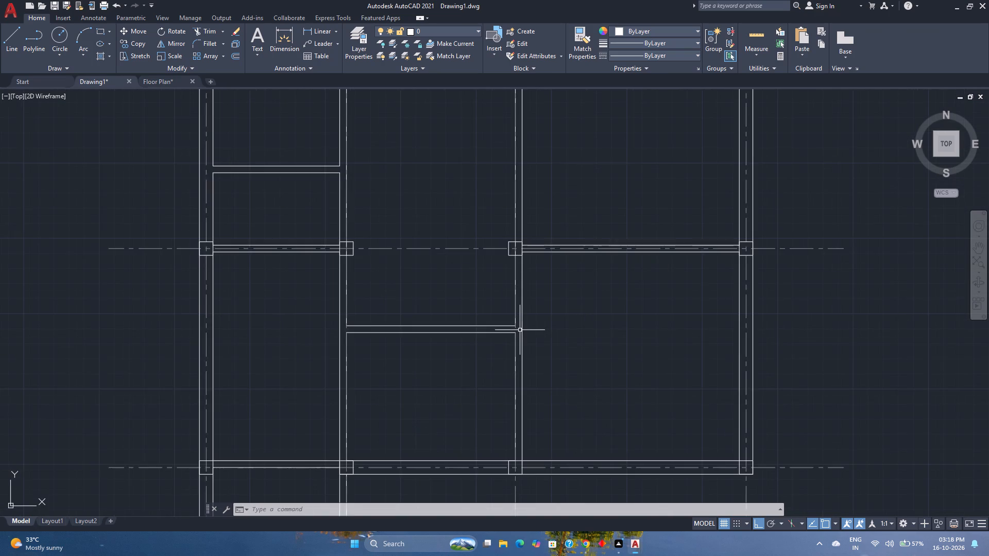
scroll(520, 330, up, 1)
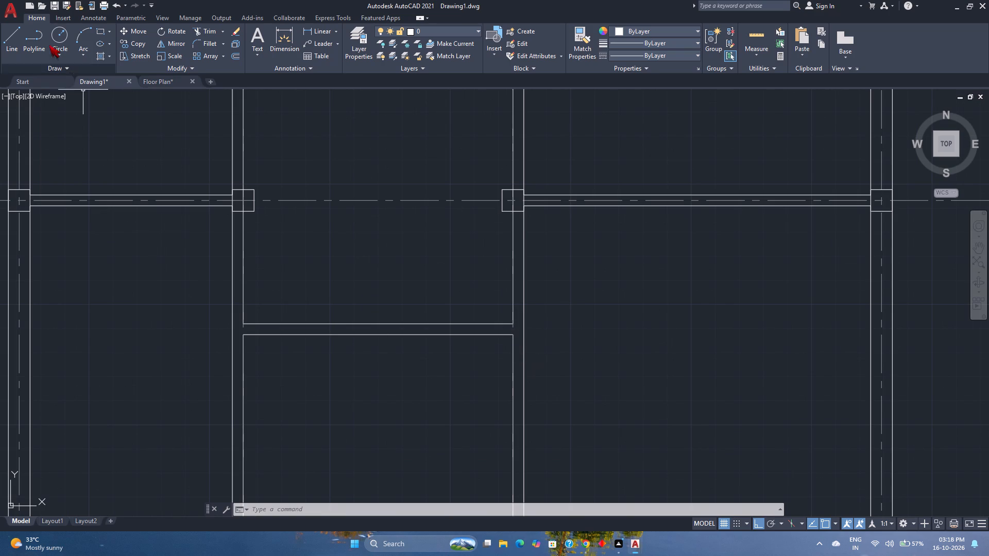
click(6, 35)
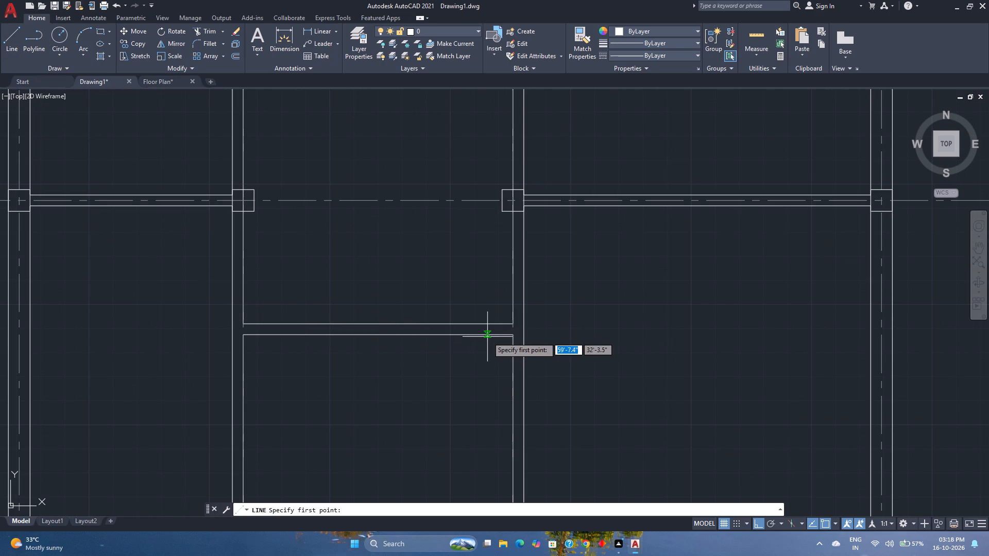
scroll(489, 337, up, 3)
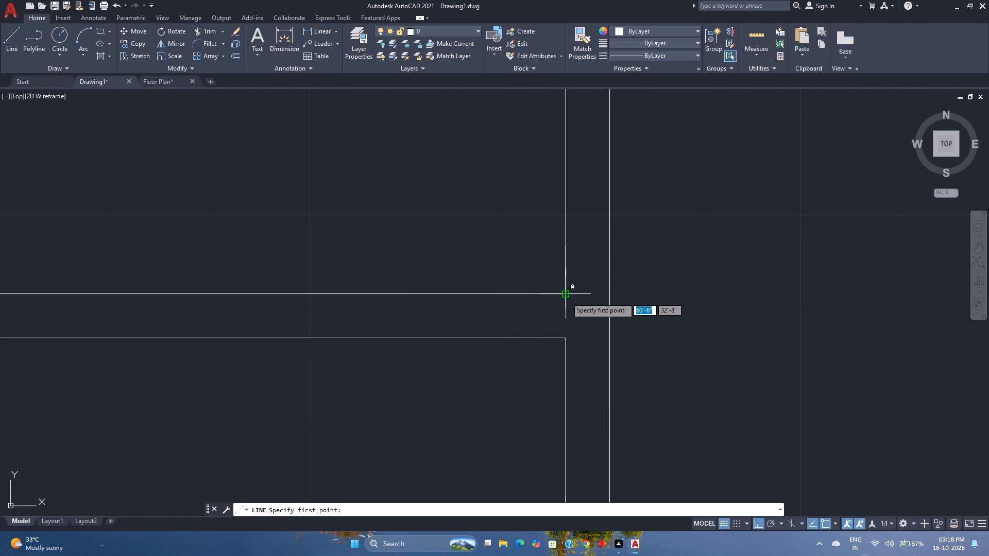
click(566, 297)
click(566, 341)
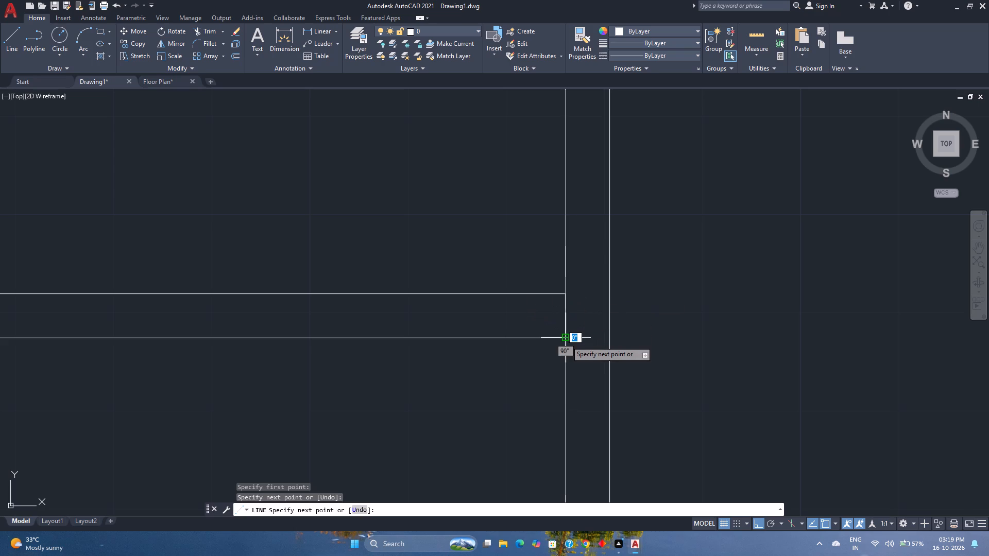
key(Escape)
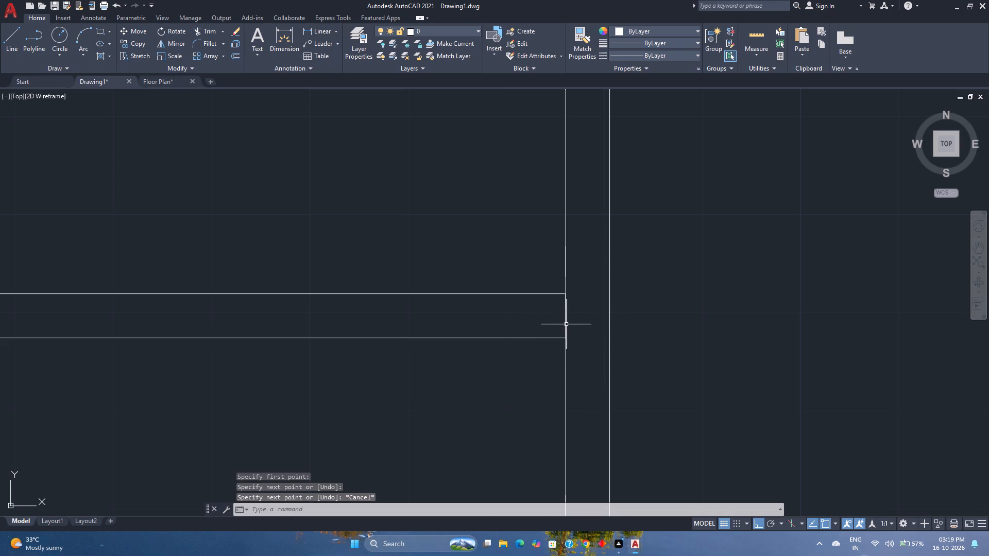
Move the short line 3 inches left along the wall to mark the door opening's first jamb.
click(566, 325)
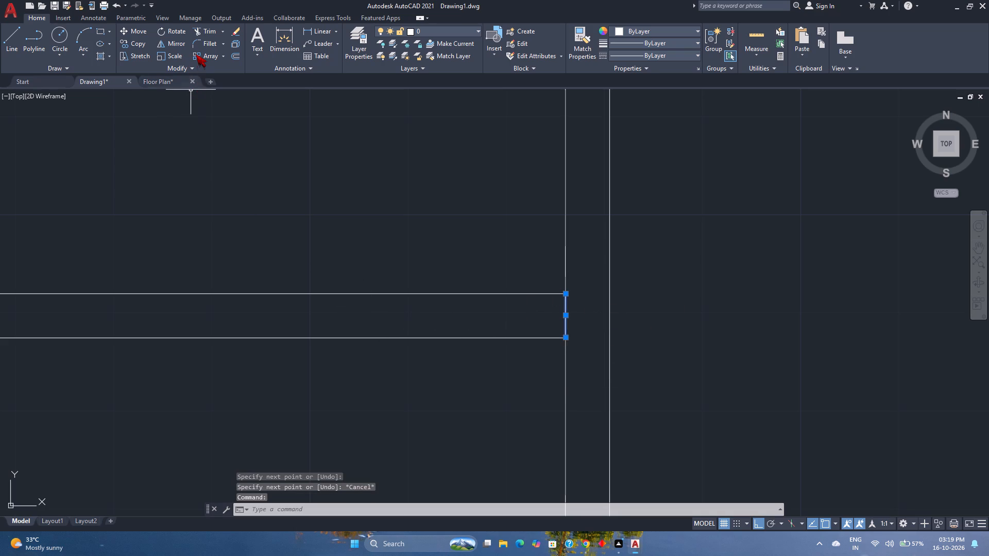
click(138, 36)
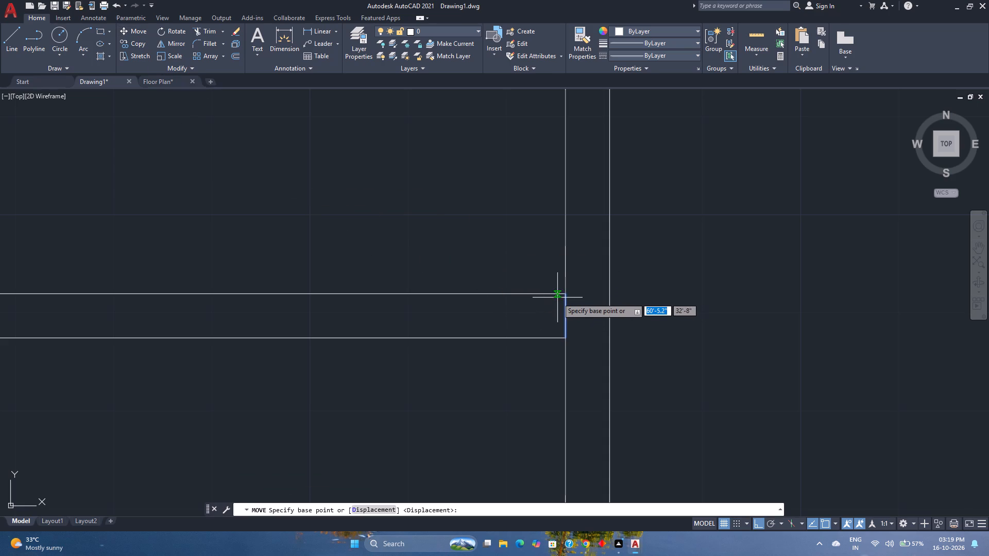
click(563, 297)
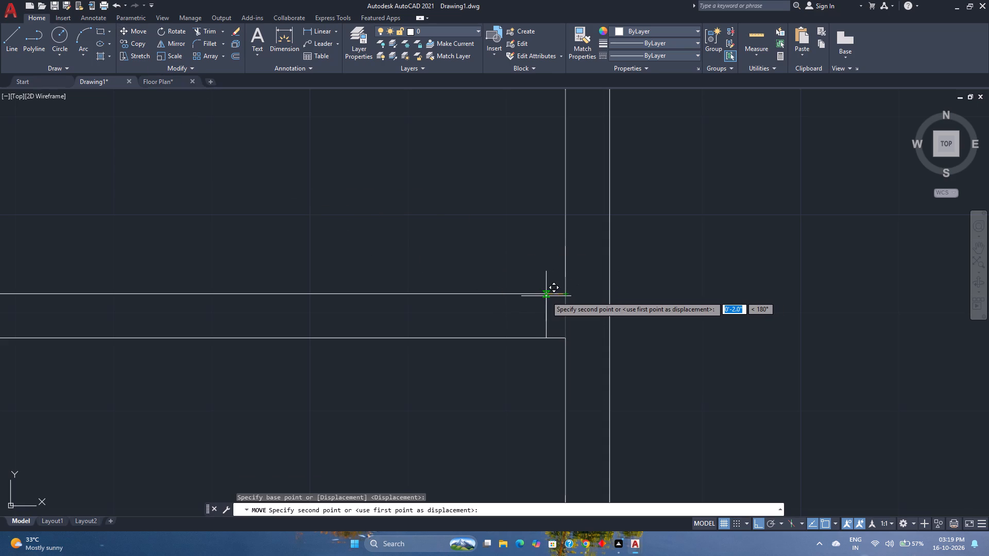
key(3)
key(Return)
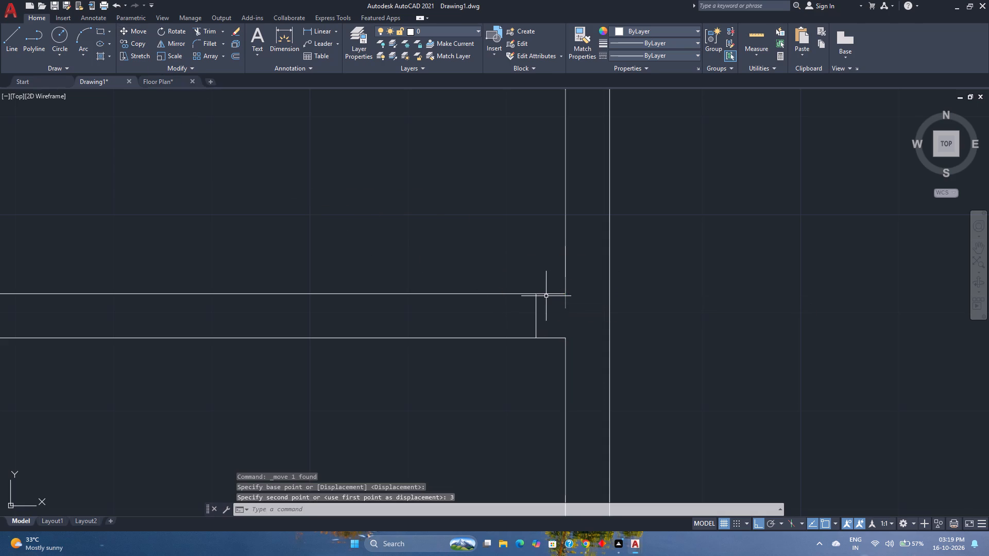
Offset the jamb line 2'6" to the left within the wall to mark the door opening's other side.
scroll(546, 296, down, 2)
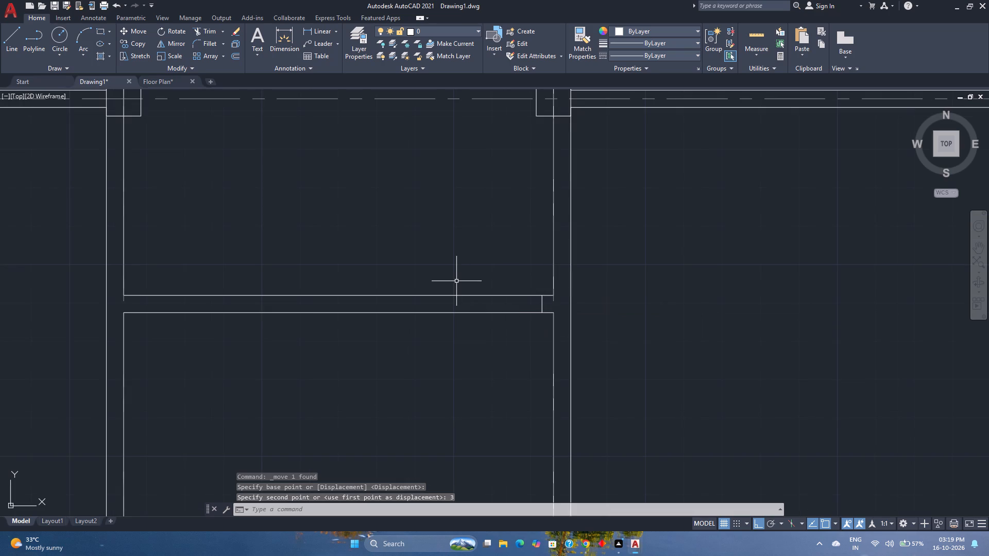
click(236, 56)
text(2'6")
key(Return)
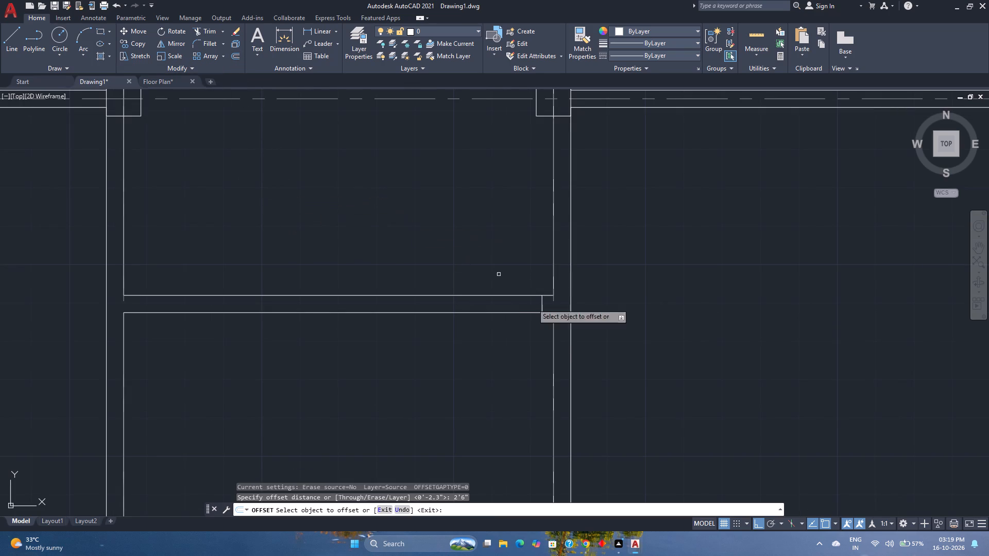
click(541, 304)
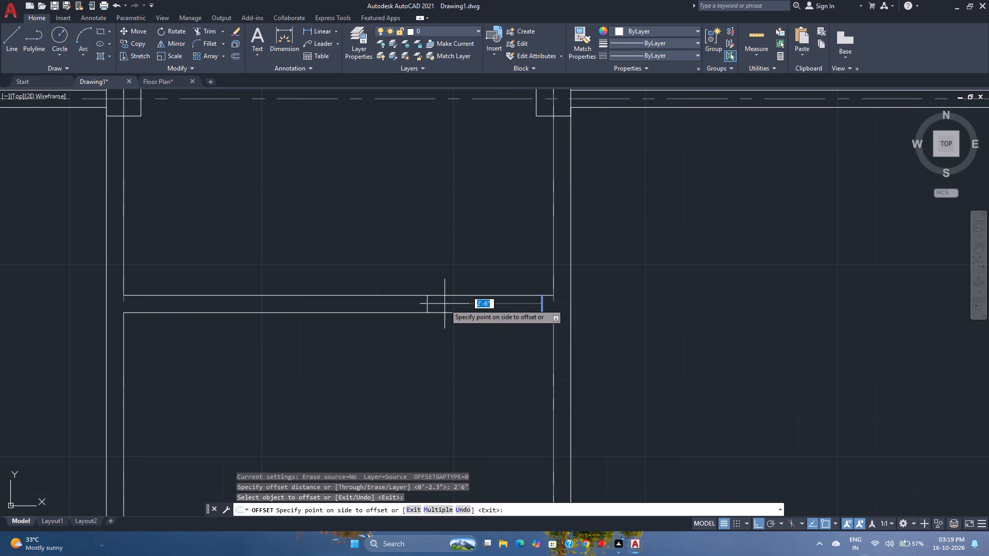
click(444, 304)
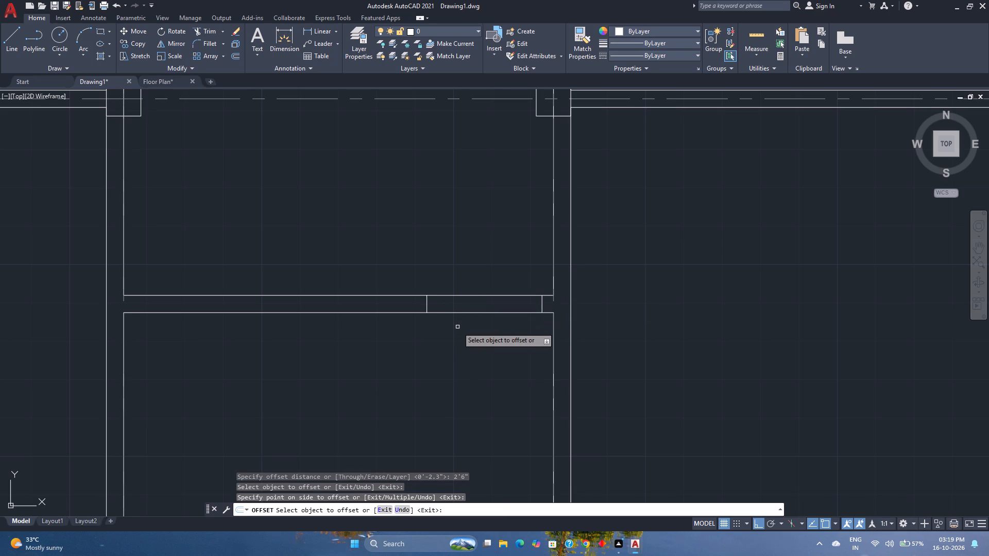
key(Escape)
Trim both wall faces between the two jamb lines to cut the door opening.
text(tr)
key(Return)
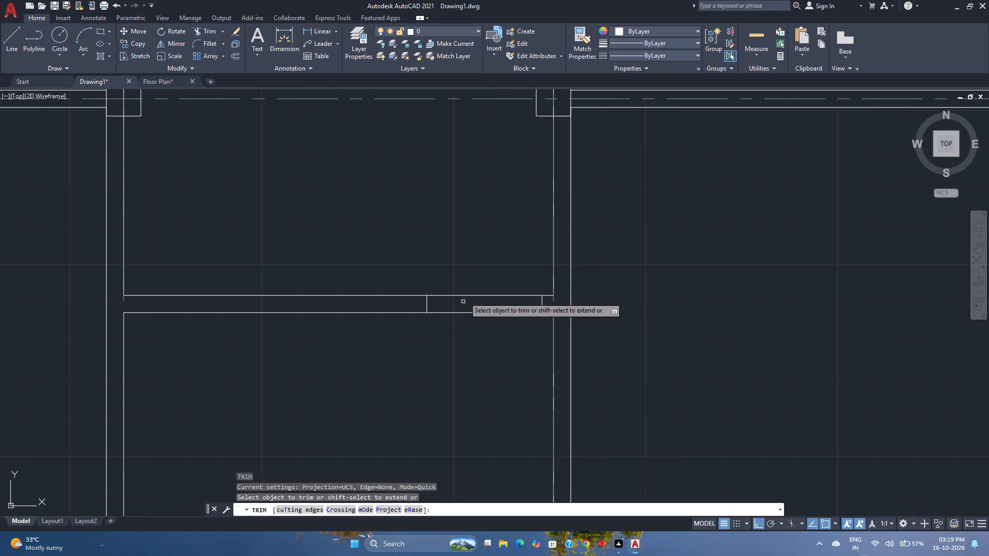
click(470, 268)
click(487, 338)
scroll(487, 339, down, 3)
middle_drag(476, 303, 479, 306)
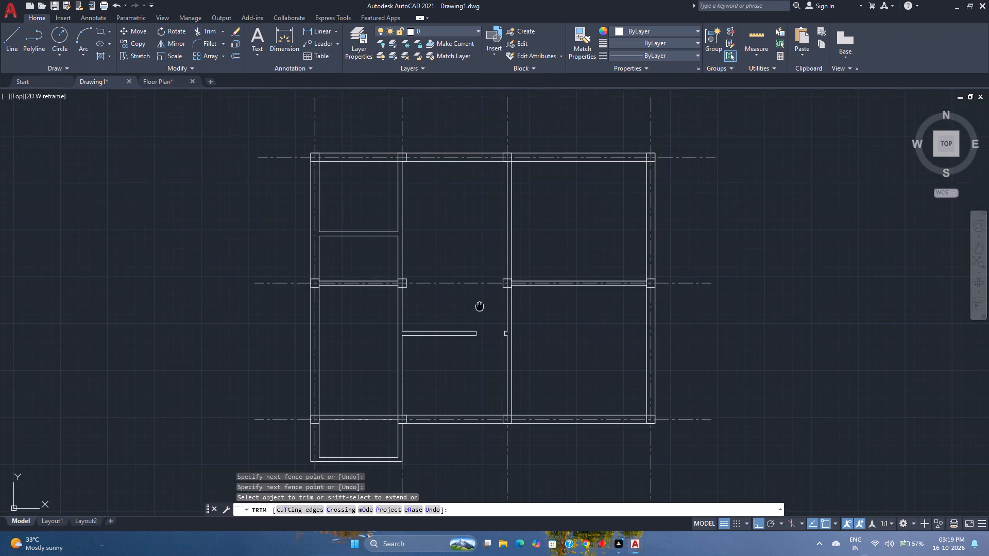
middle_drag(479, 306, 395, 326)
scroll(418, 323, up, 2)
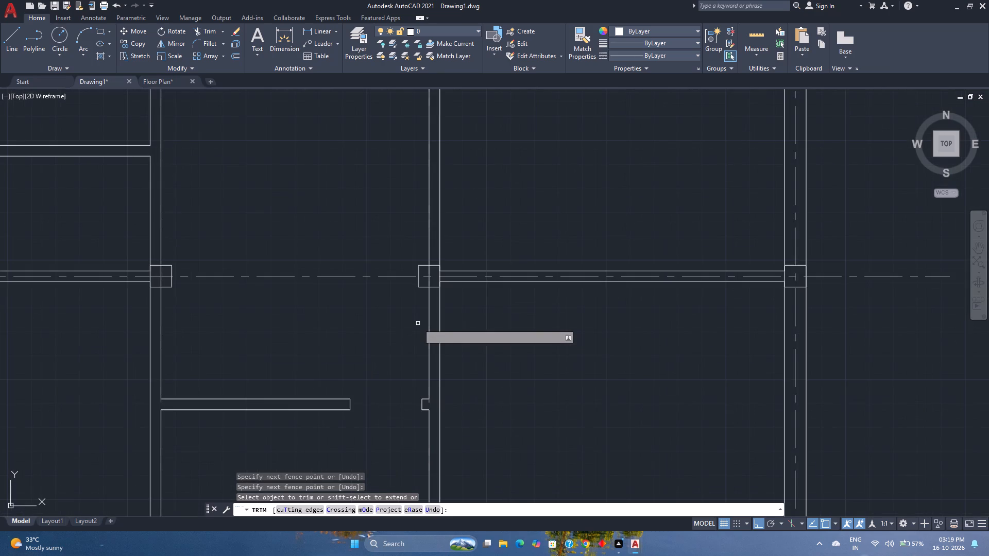
scroll(418, 323, up, 1)
scroll(418, 323, down, 2)
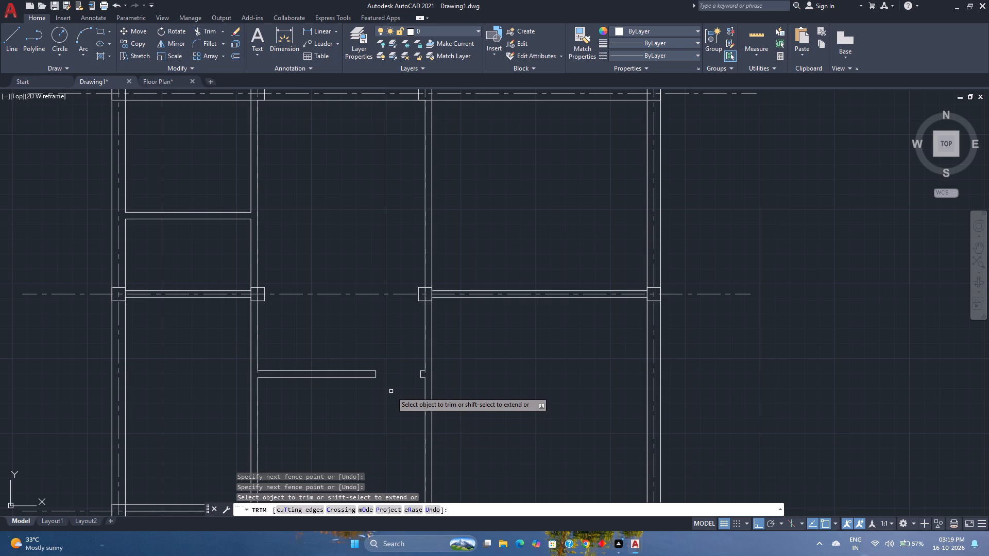
scroll(437, 300, up, 2)
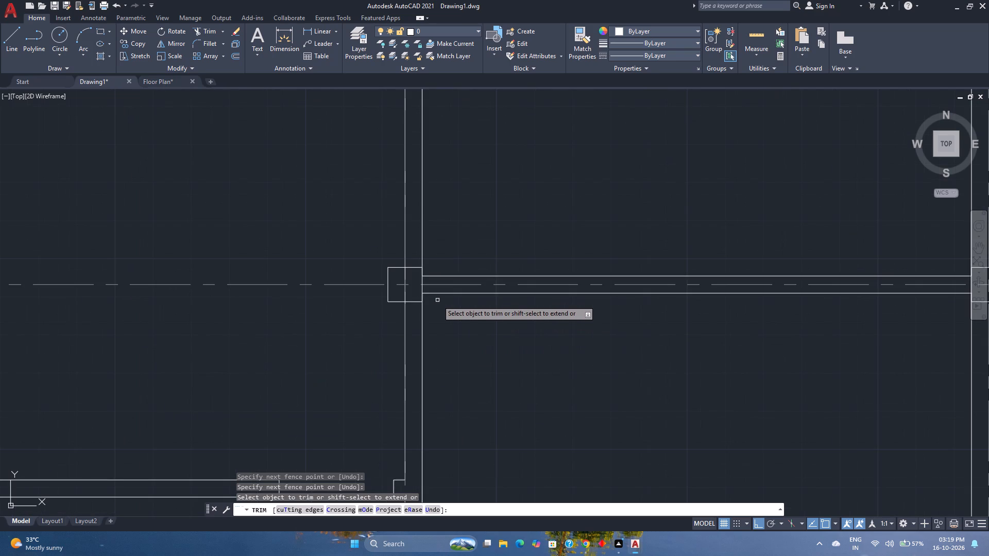
key(Escape)
Create a new layer named Columns.
scroll(414, 305, down, 3)
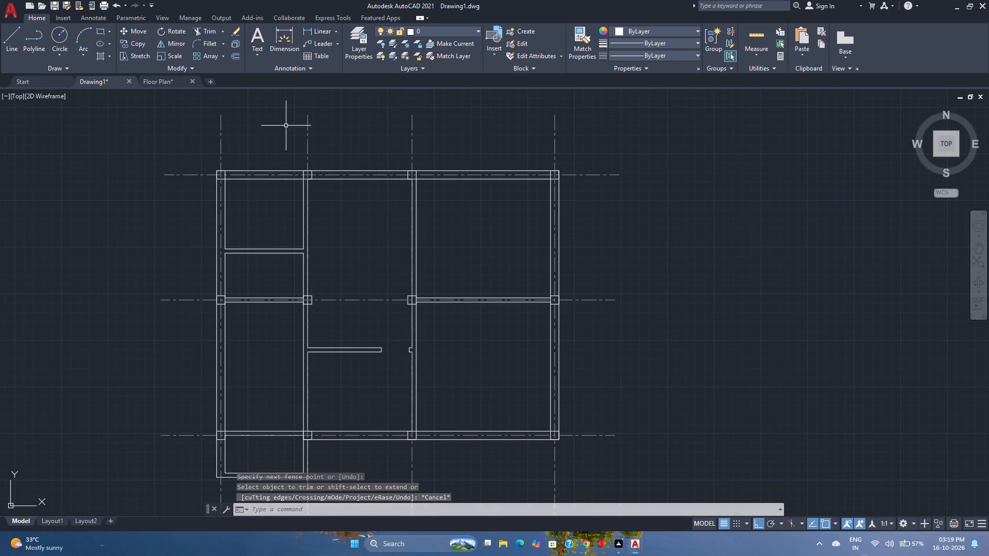
click(360, 51)
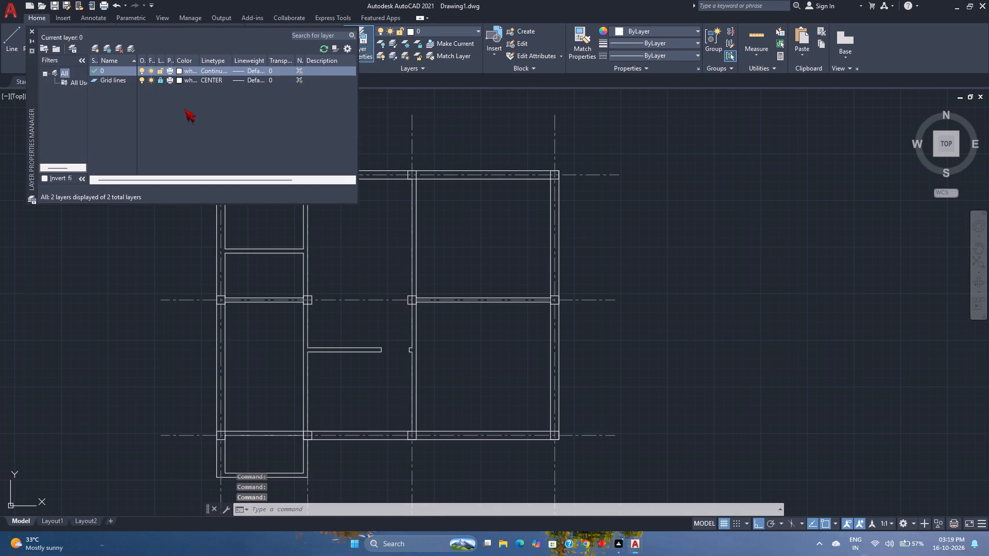
click(183, 109)
key(alt+n)
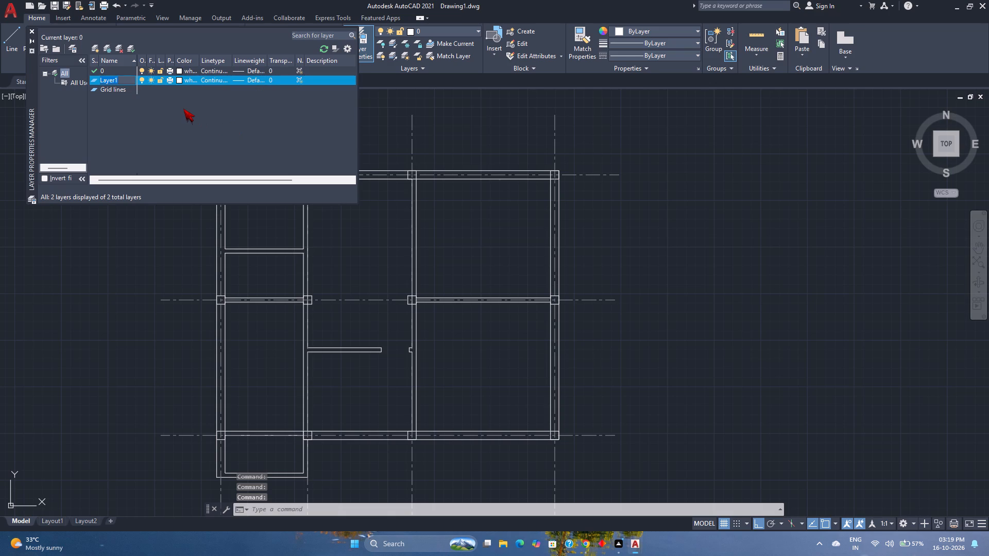
text(Cool)
key(BackSpace)
key(BackSpace)
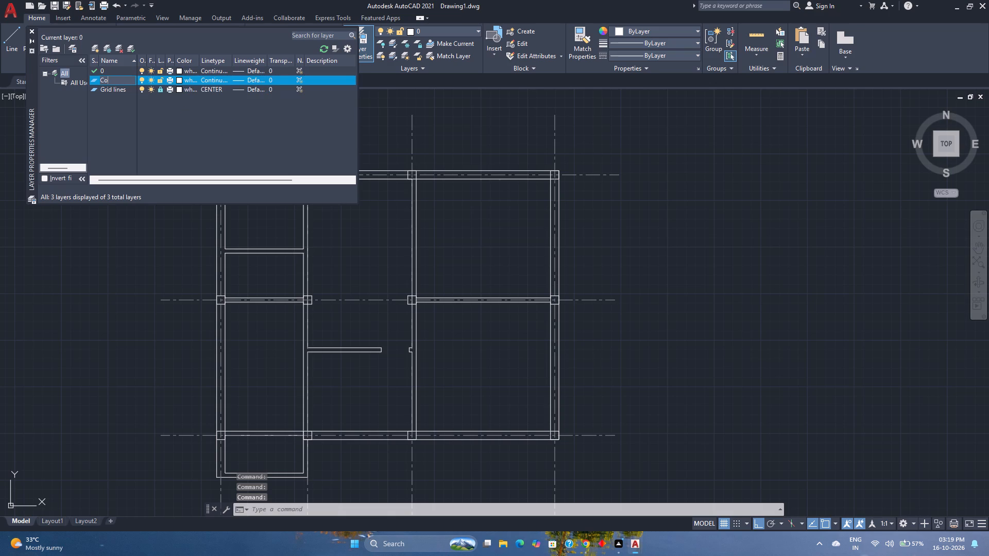
text(lumns)
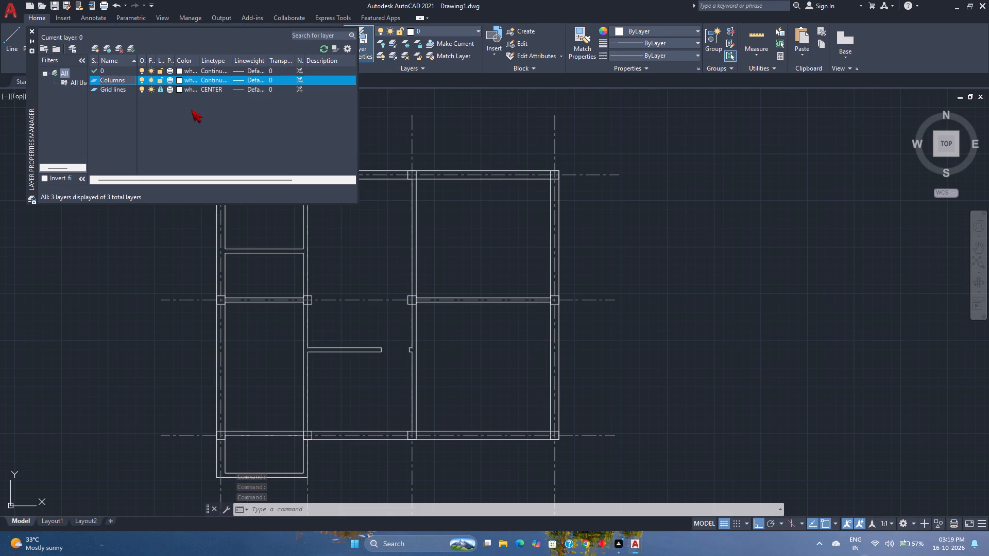
key(Return)
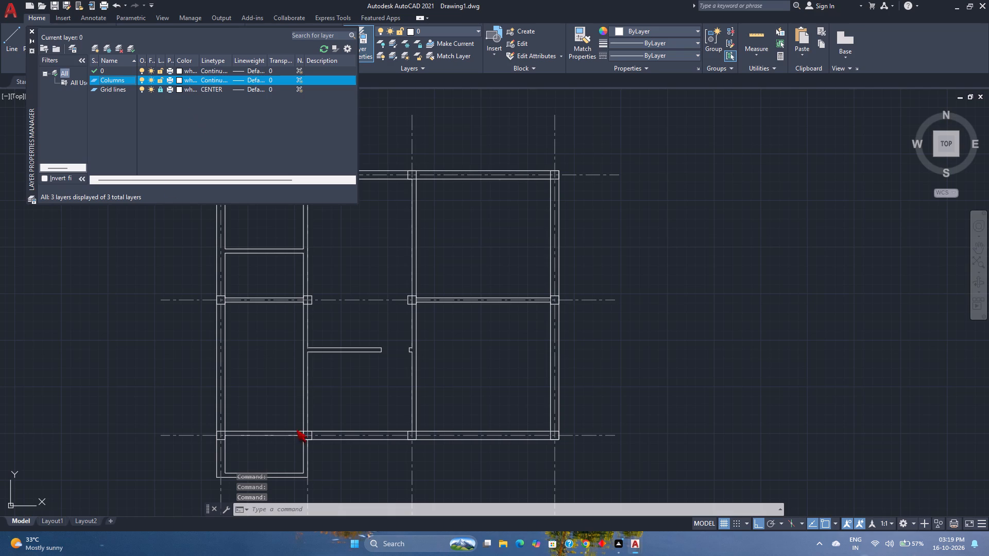
Close the layer properties manager.
click(35, 30)
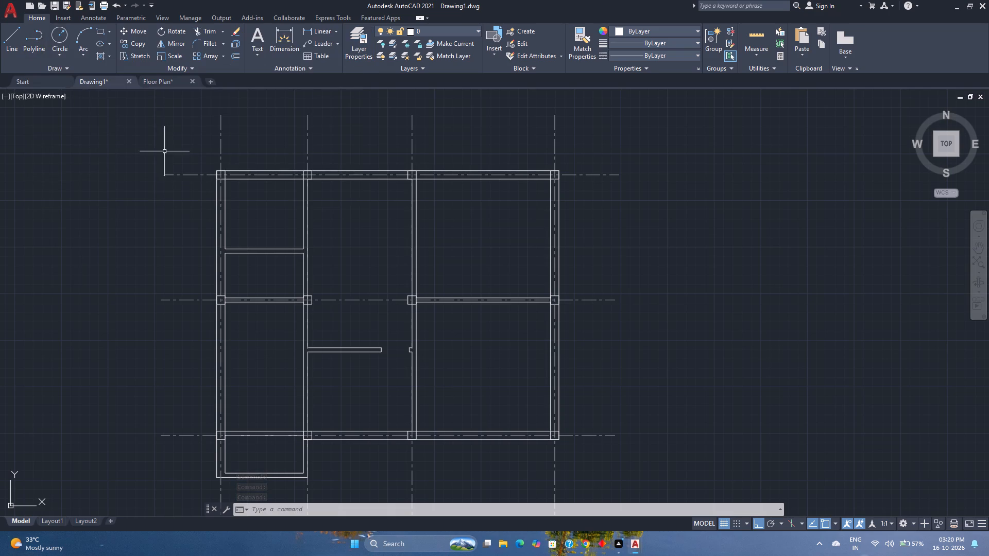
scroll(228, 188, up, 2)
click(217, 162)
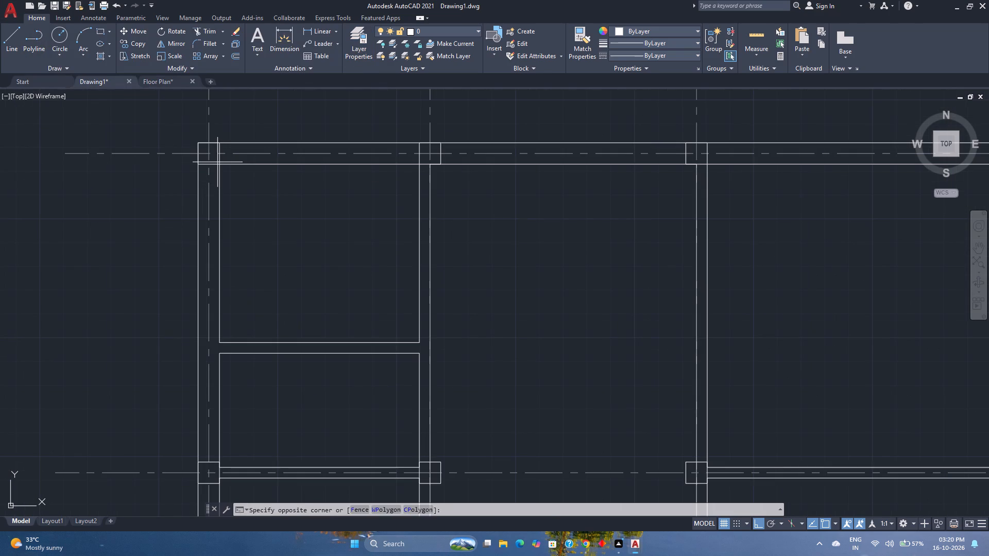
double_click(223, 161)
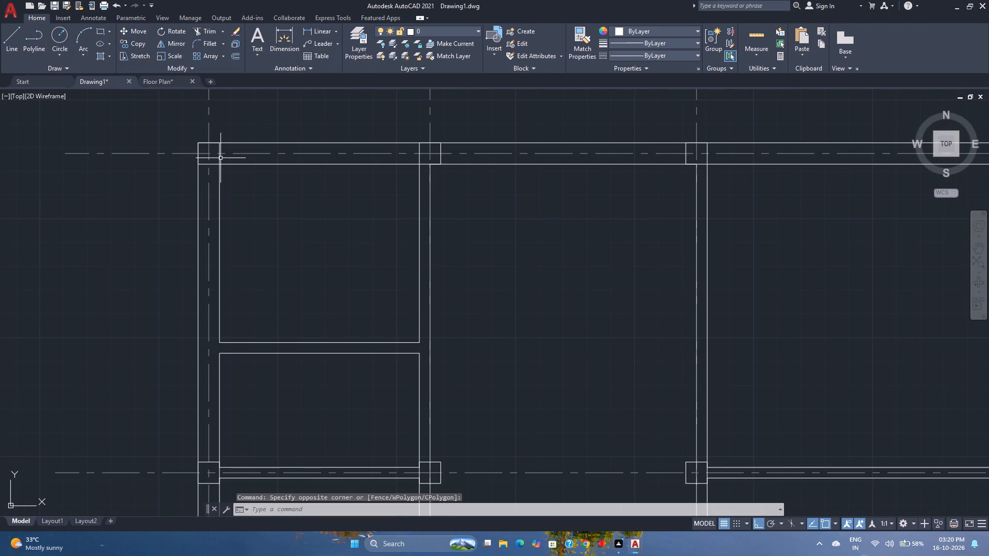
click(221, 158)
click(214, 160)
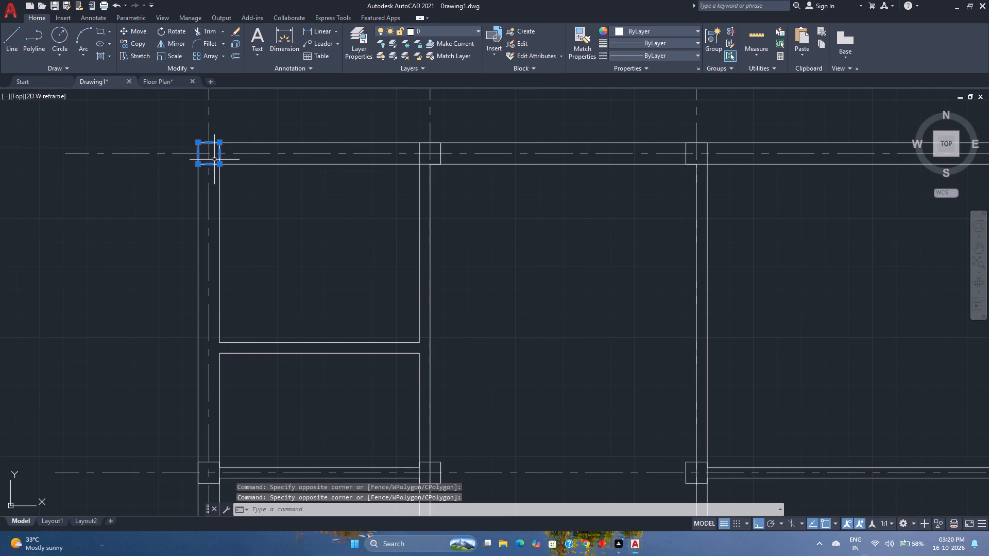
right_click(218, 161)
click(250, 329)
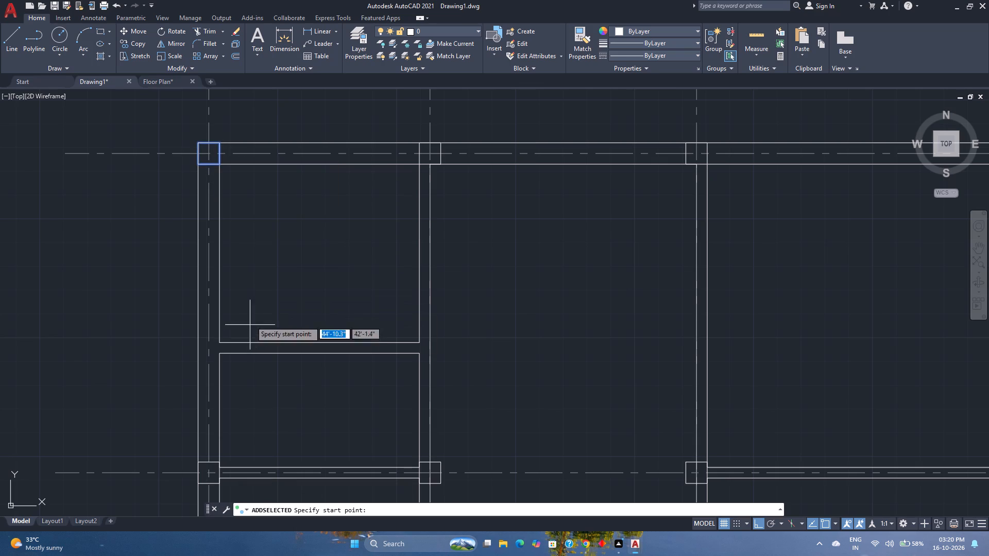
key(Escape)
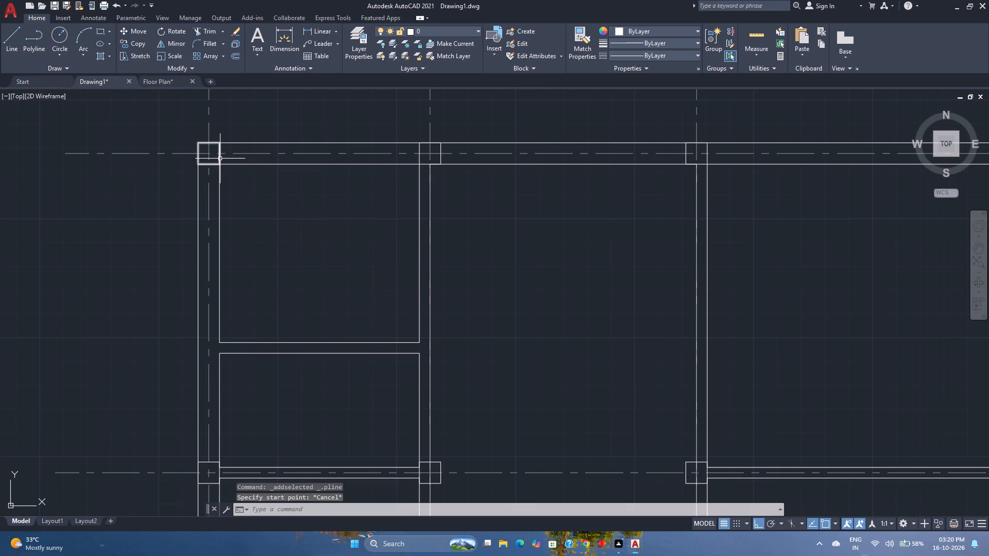
Select all the column squares by similarity to the top-left one and assign them to the Columns layer.
click(219, 158)
right_click(219, 158)
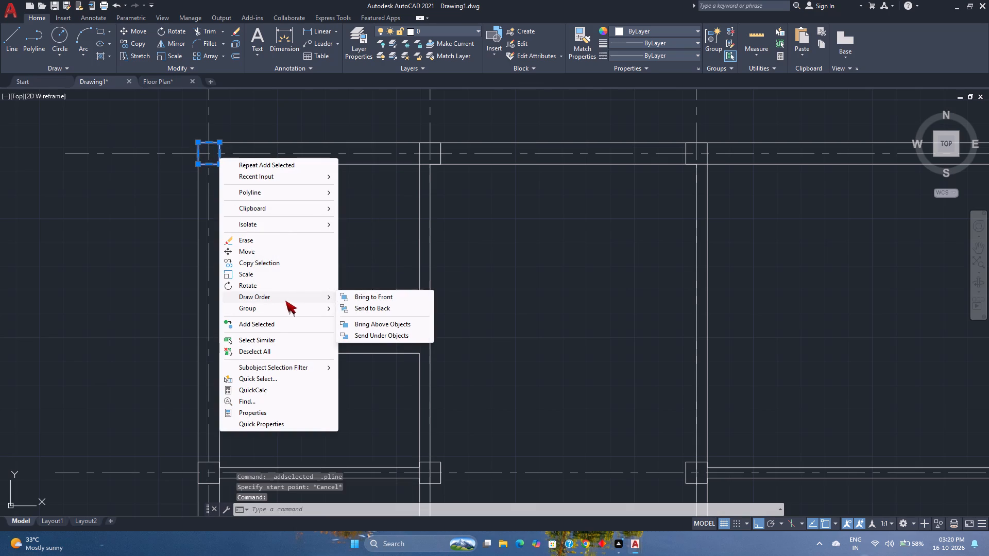
click(278, 338)
scroll(301, 279, down, 3)
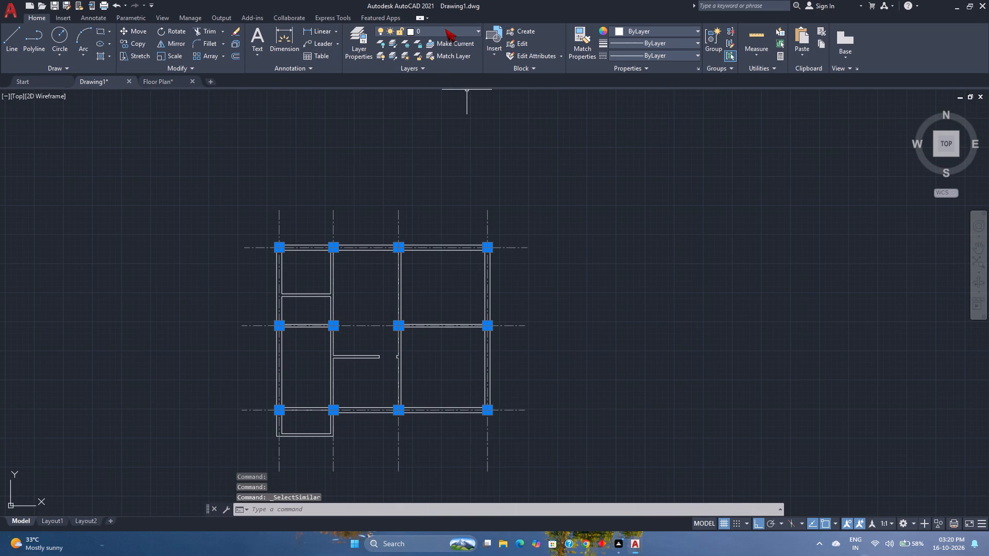
click(445, 29)
click(442, 58)
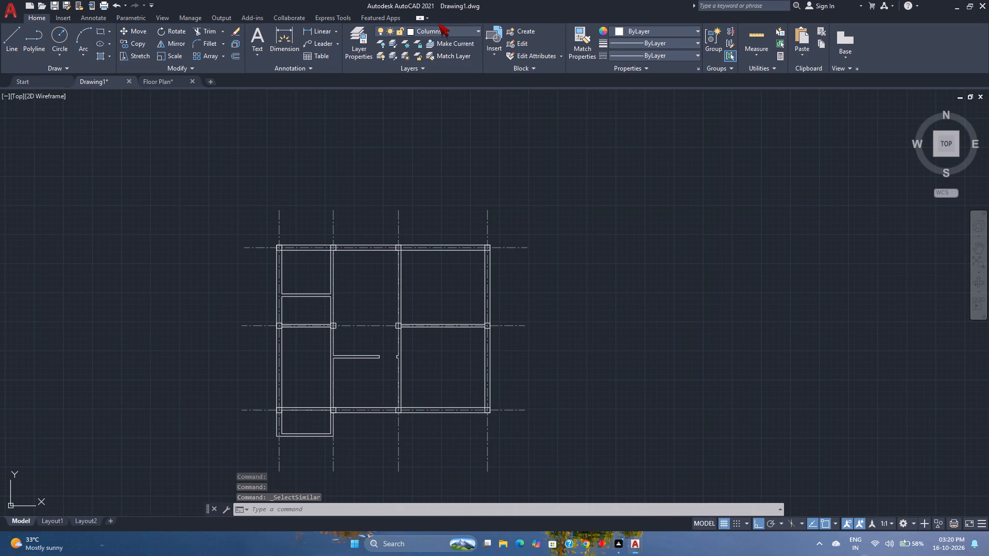
Lock the Columns layer and clear the selection.
click(397, 30)
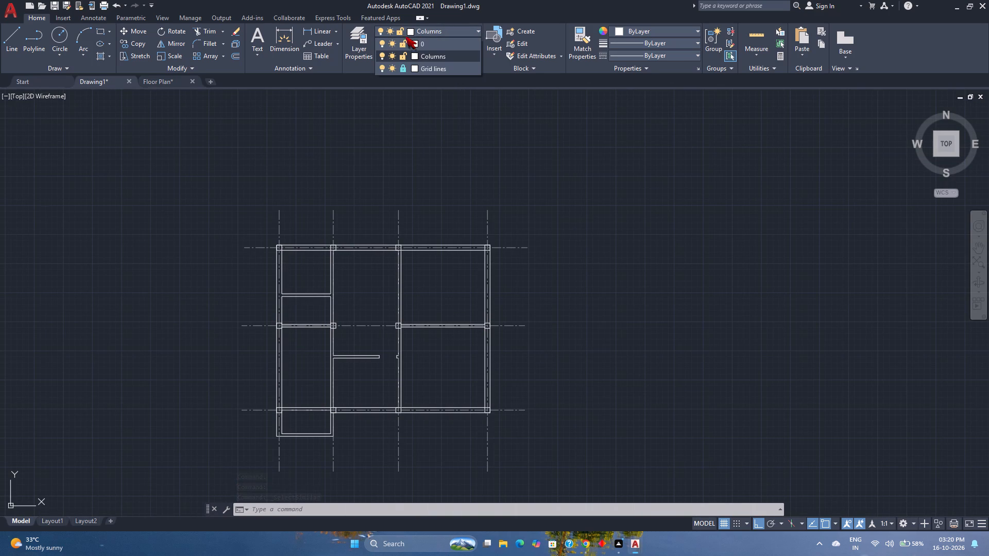
click(404, 54)
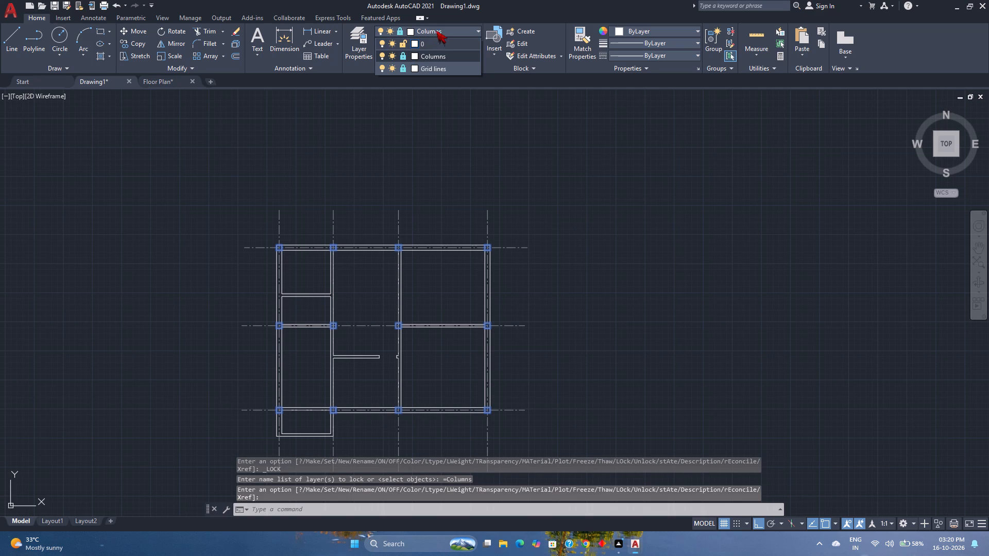
click(429, 129)
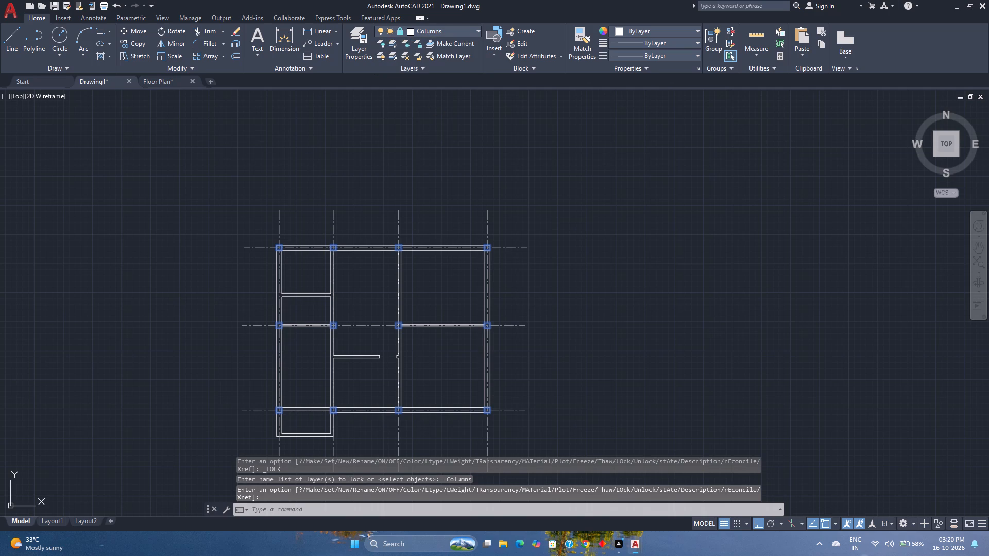
key(Escape)
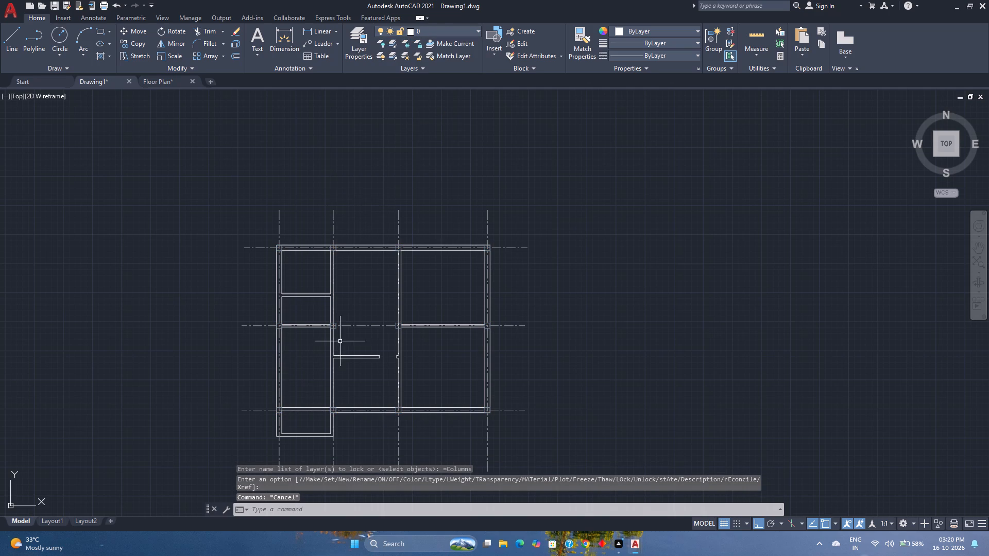
Draw a short line across the third vertical wall at the middle-row column, continuing the lower face of the horizontal wall.
scroll(374, 332, up, 6)
middle_drag(413, 325, 401, 339)
scroll(401, 332, down, 3)
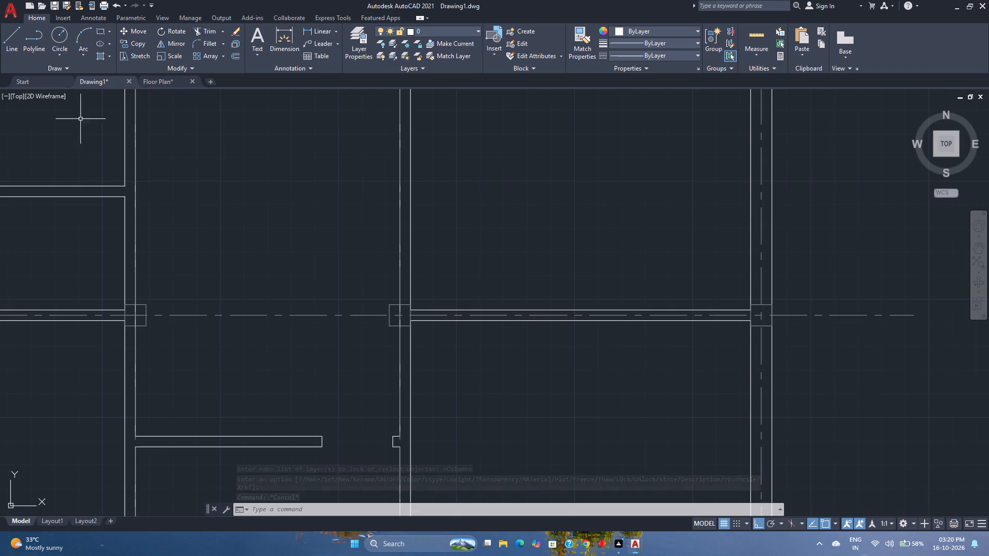
click(18, 54)
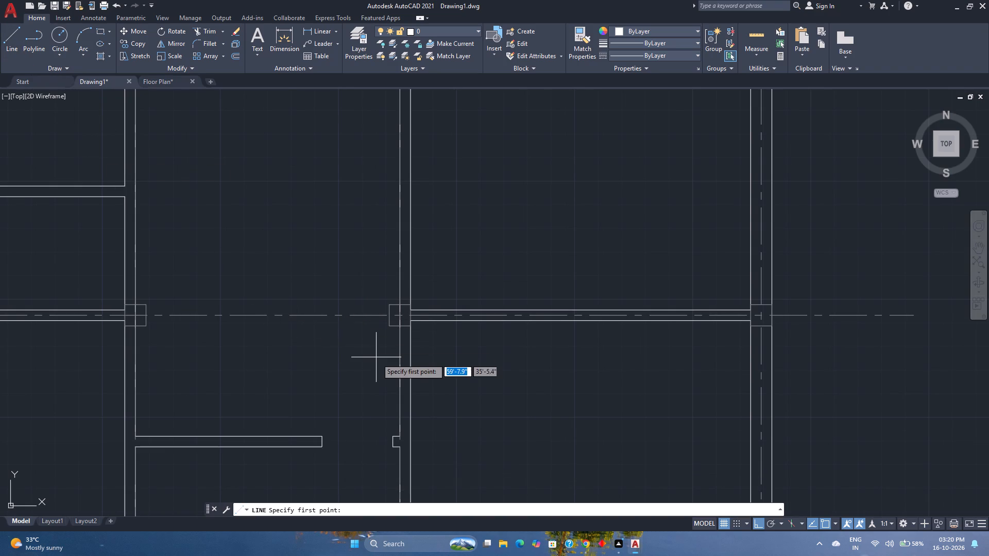
scroll(413, 315, up, 3)
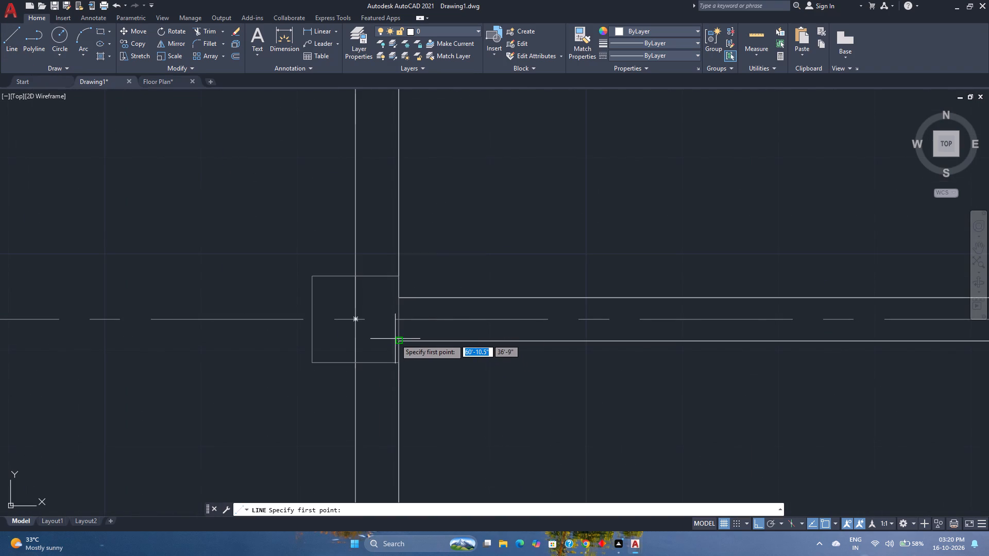
click(400, 342)
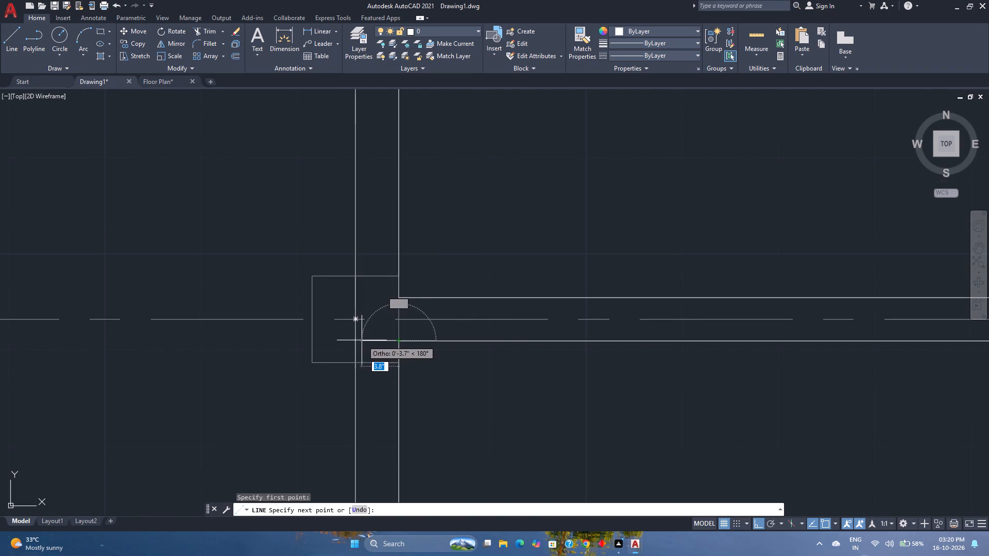
click(357, 339)
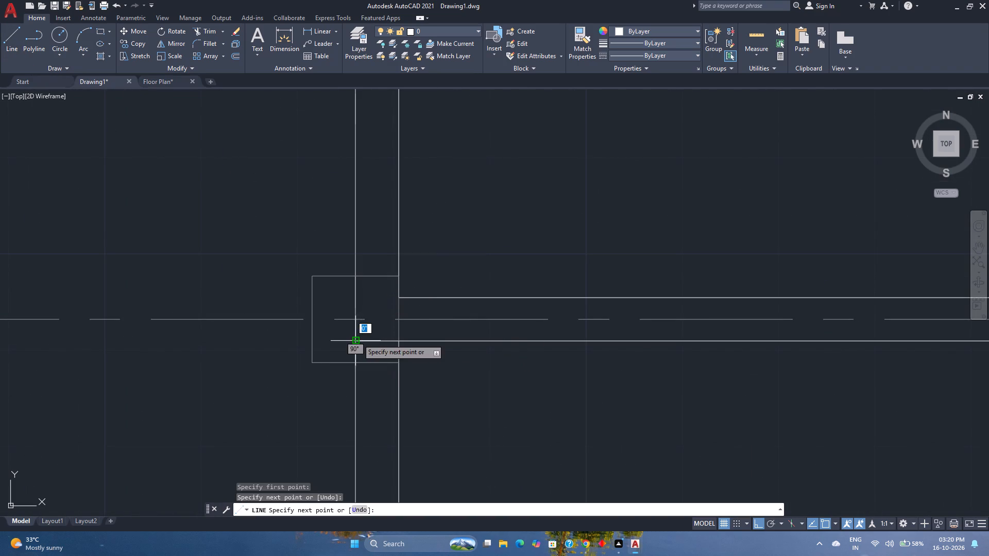
key(Escape)
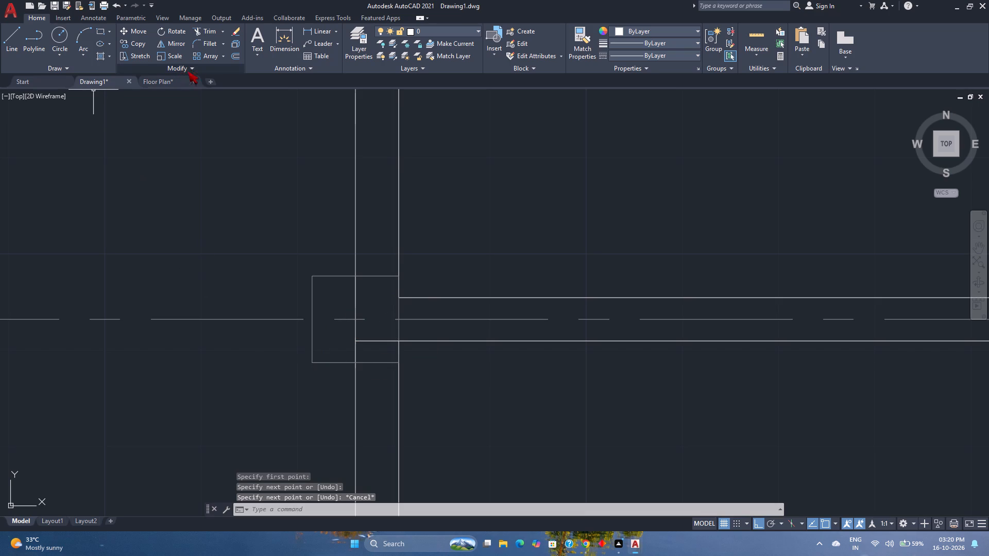
Offset the short cross line 3 inches downward within the vertical wall to mark the door opening's first jamb.
click(237, 55)
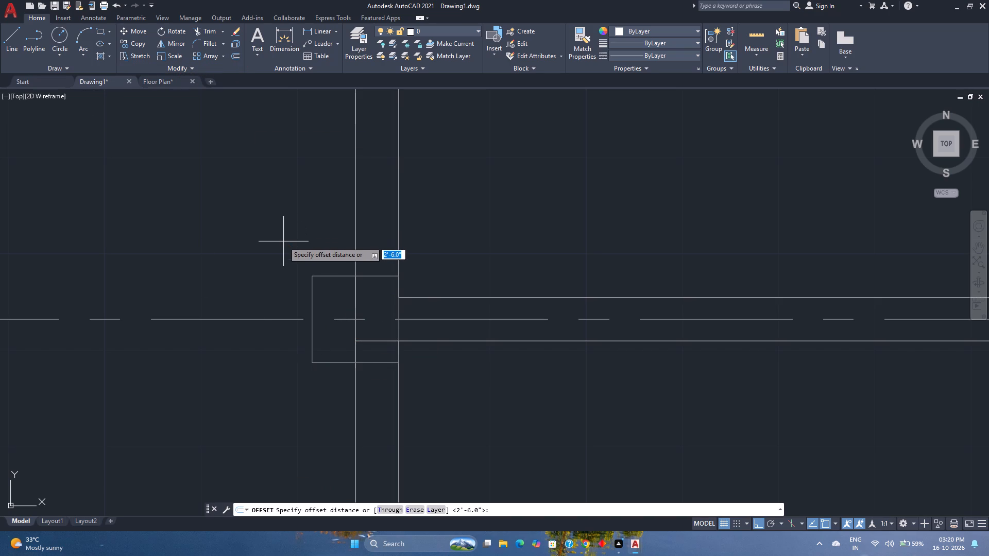
key(3)
key(Return)
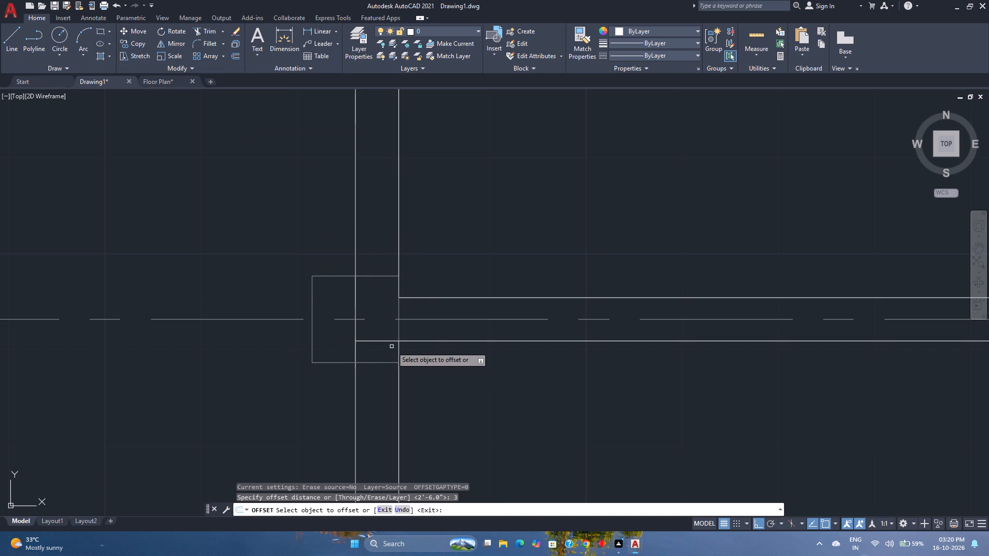
click(389, 341)
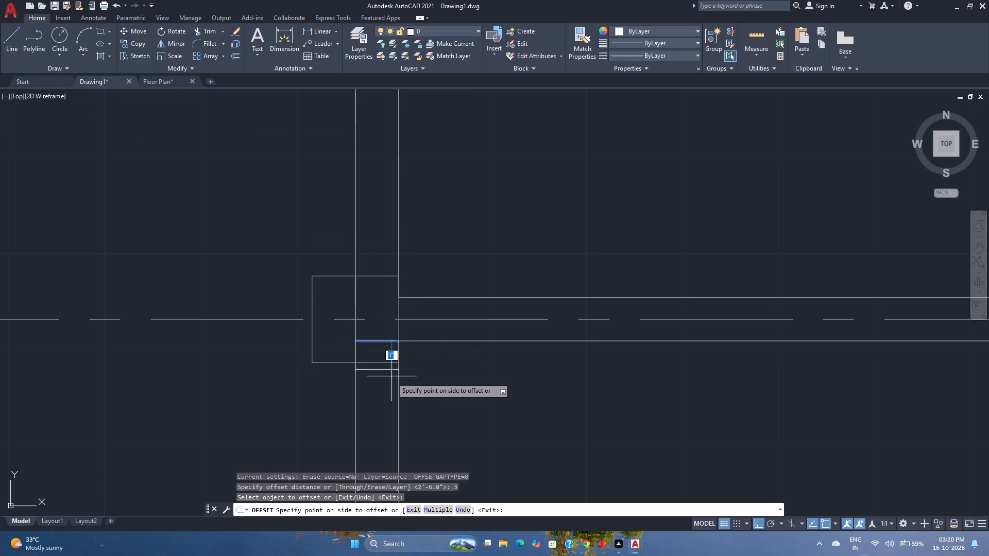
click(391, 383)
Offset the new jamb line 3' downward within the vertical wall to mark the door opening's other side.
click(387, 369)
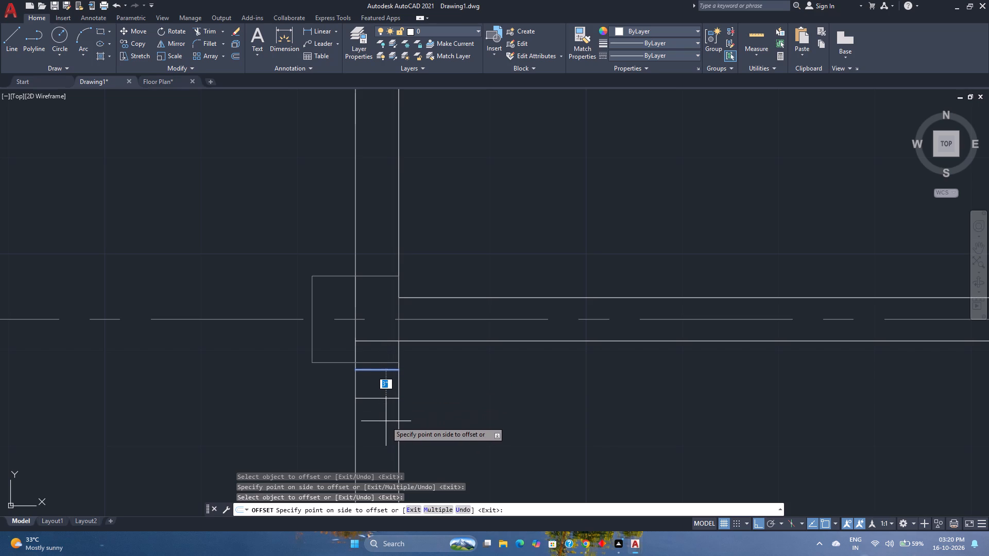
text(3')
key(Return)
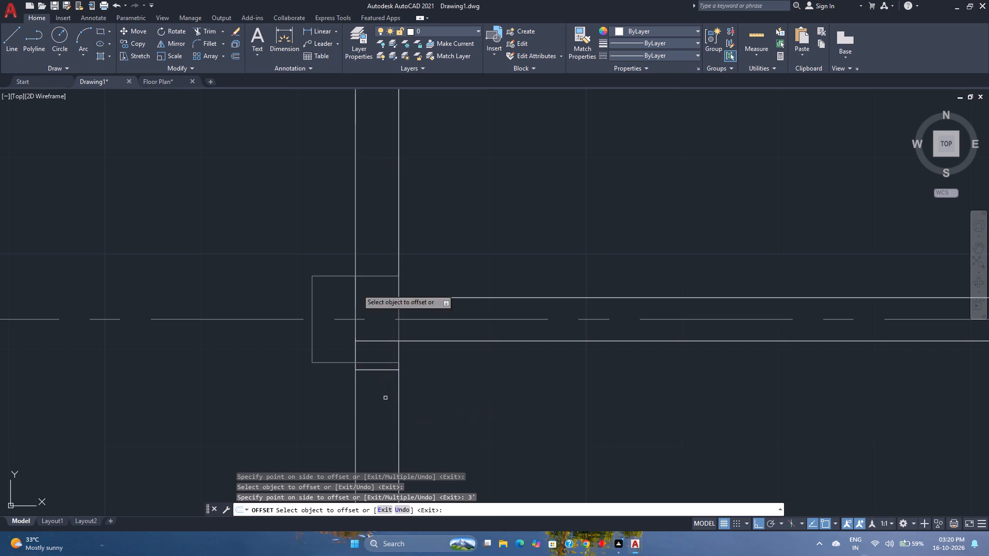
scroll(338, 257, down, 3)
middle_drag(329, 358, 326, 371)
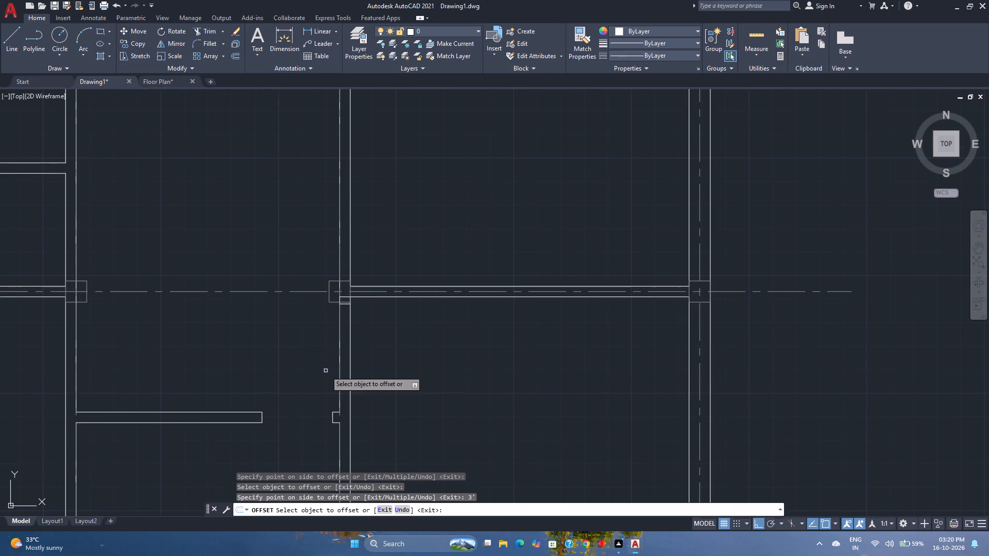
key(Escape)
Trim both faces of the vertical wall between the two jamb lines to cut the door opening.
text(tr)
key(Return)
click(328, 357)
click(377, 352)
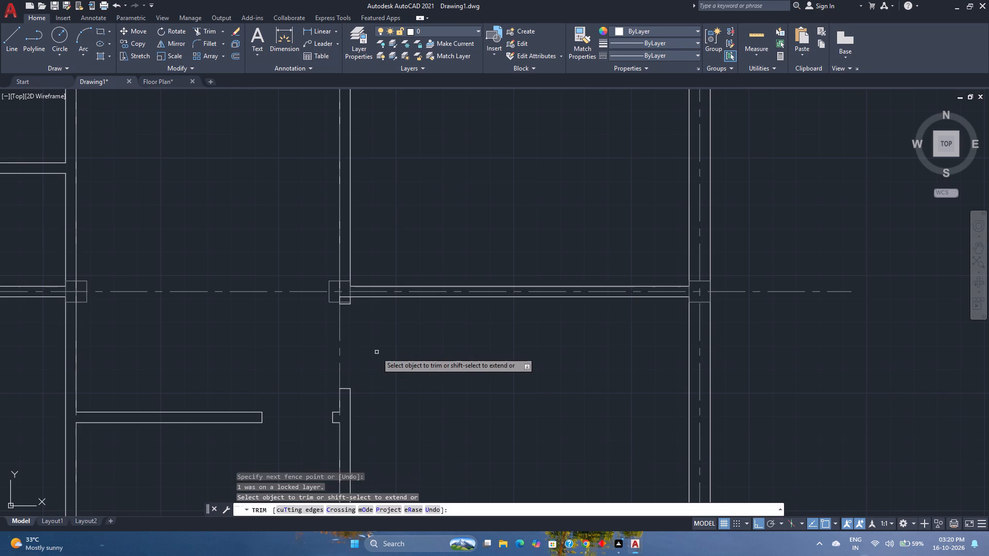
key(space)
Erase the short construction line across the vertical wall inside the middle-row column.
scroll(319, 286, up, 4)
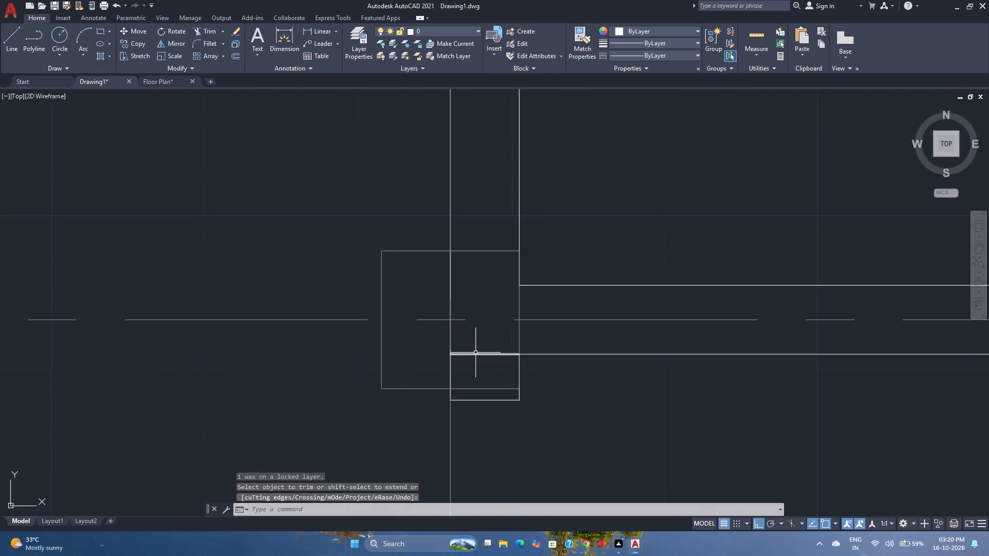
click(475, 353)
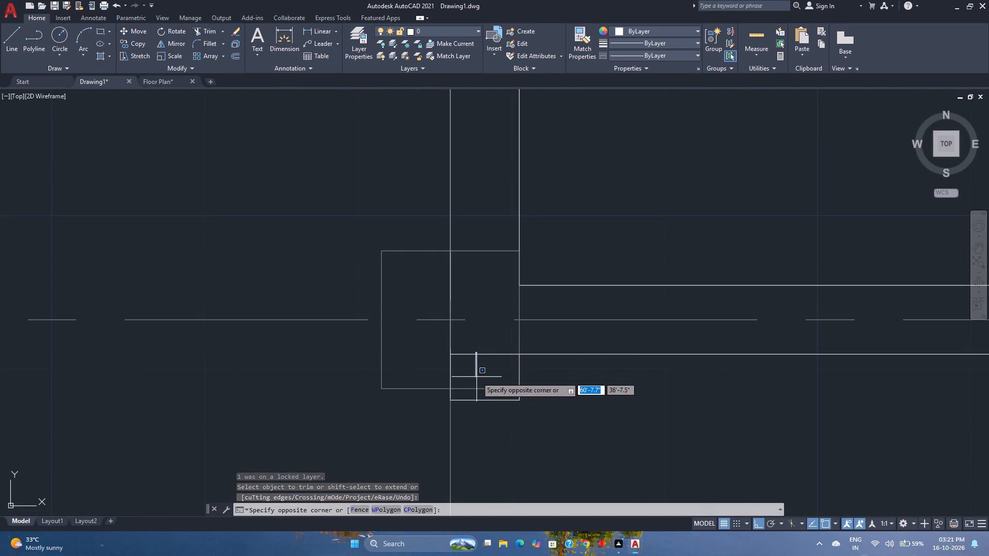
click(476, 377)
click(475, 355)
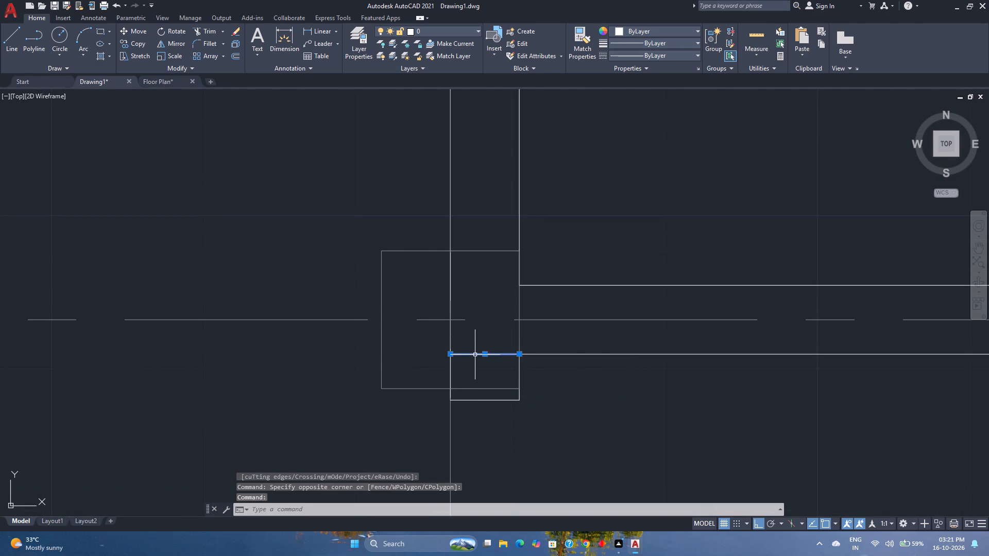
key(Delete)
Mirror the door opening's two jamb lines about the middle-row horizontal centre line, keeping the source lines.
scroll(475, 354, down, 3)
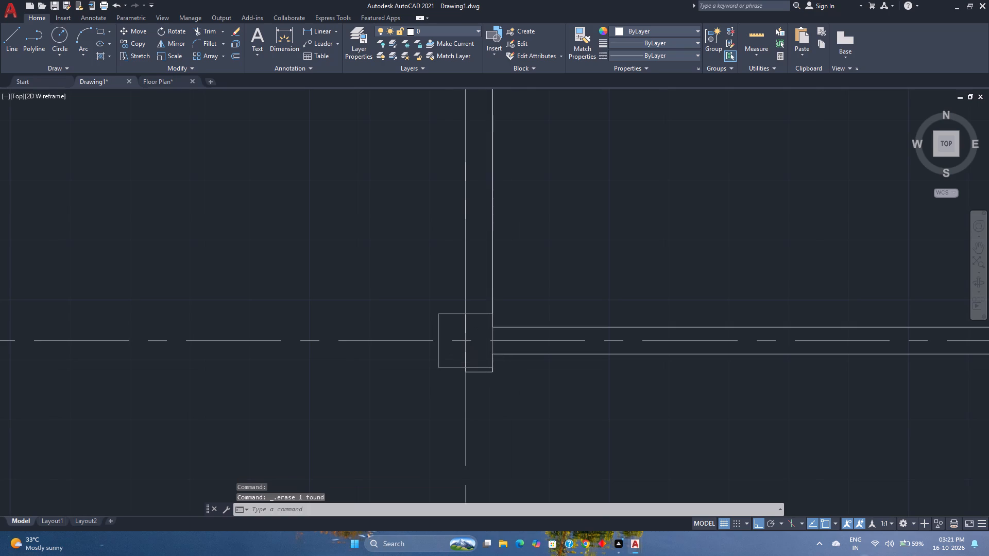
scroll(502, 382, down, 1)
middle_drag(499, 383, 425, 307)
middle_click(425, 306)
middle_drag(530, 401, 483, 378)
middle_click(483, 378)
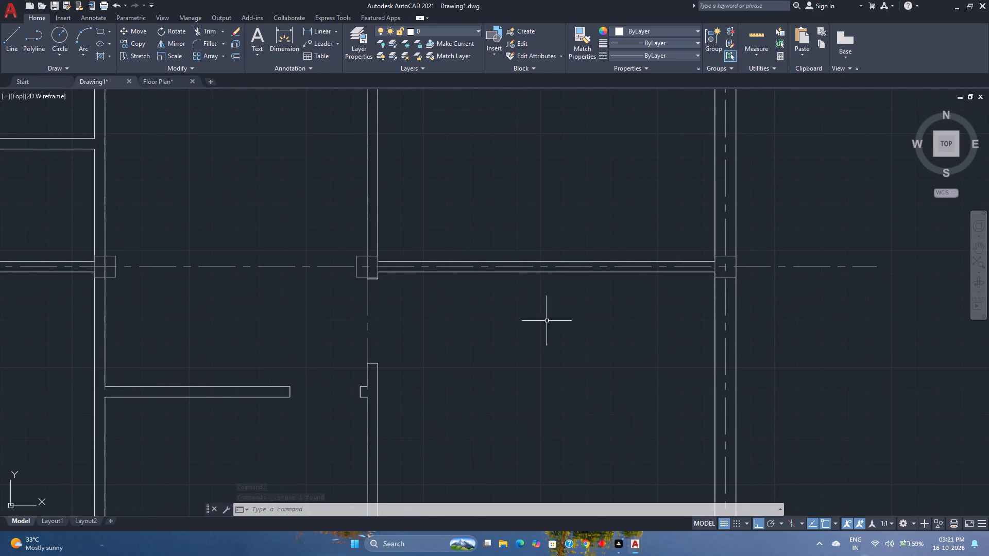
scroll(384, 351, up, 1)
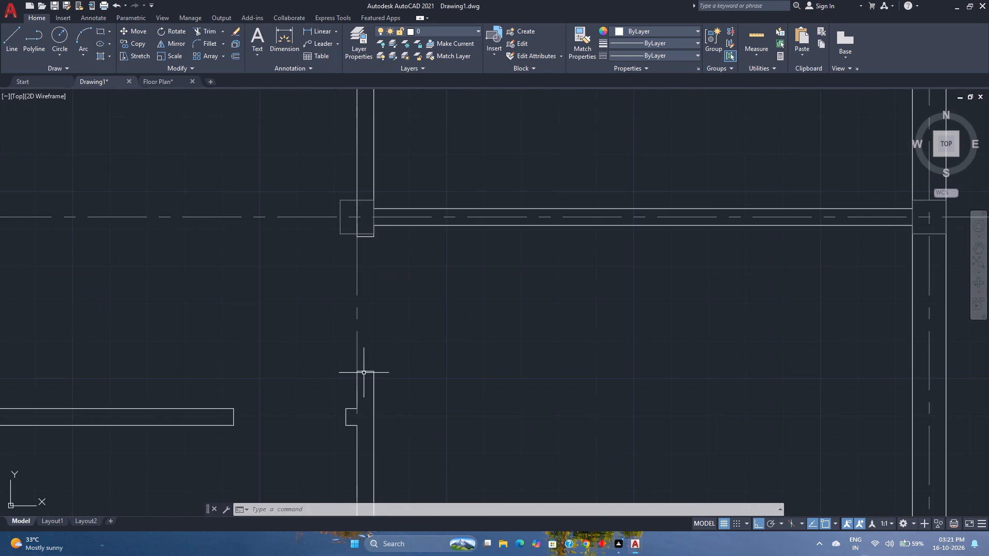
click(364, 372)
click(363, 237)
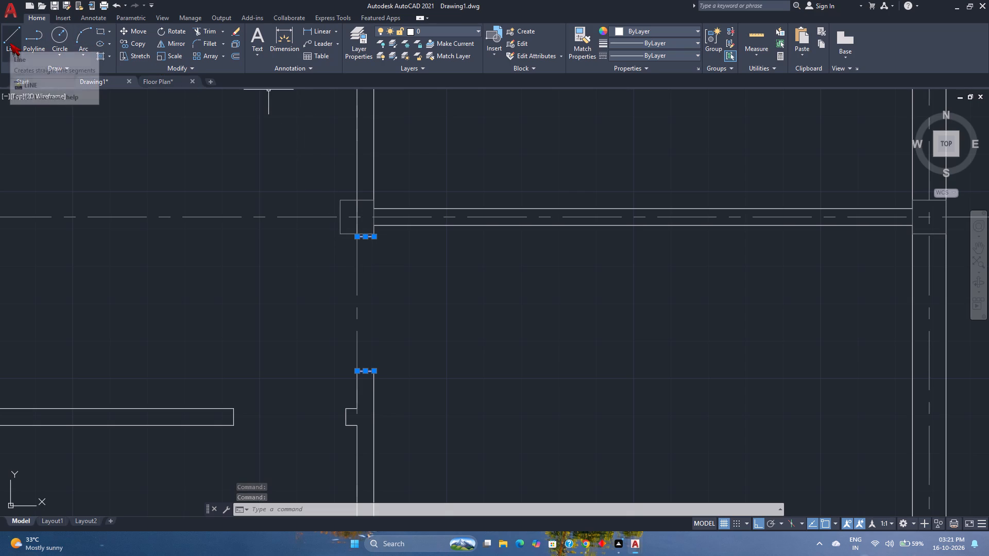
click(182, 43)
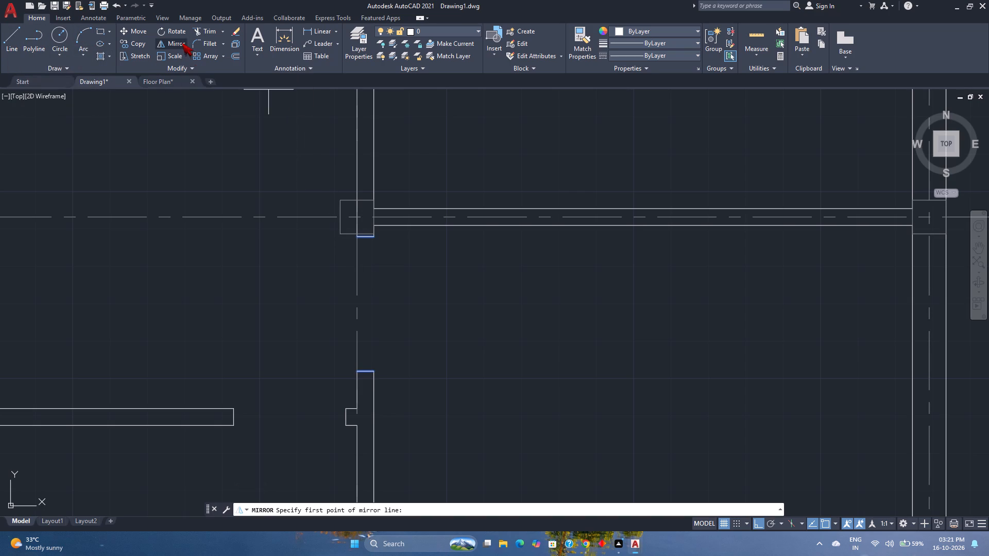
scroll(384, 223, up, 2)
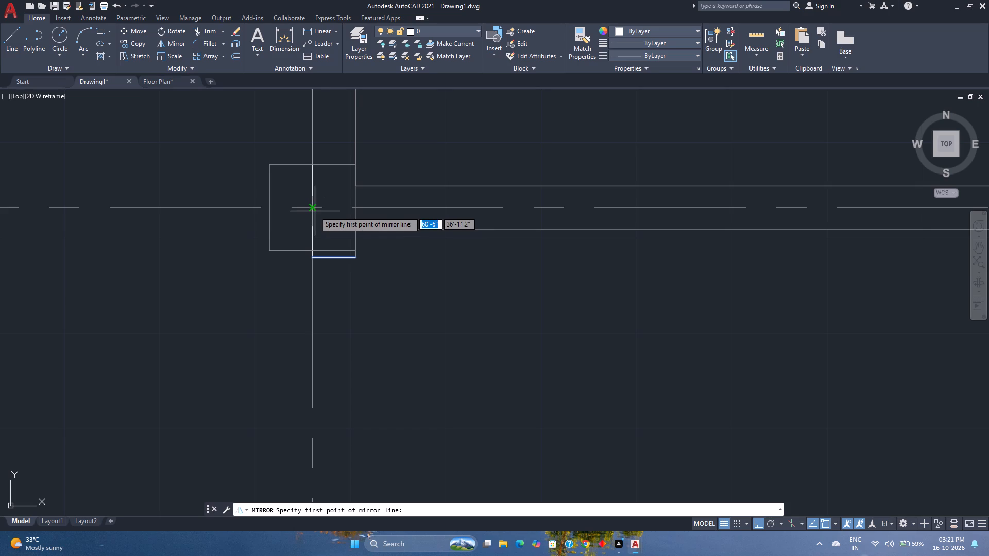
click(313, 209)
click(151, 214)
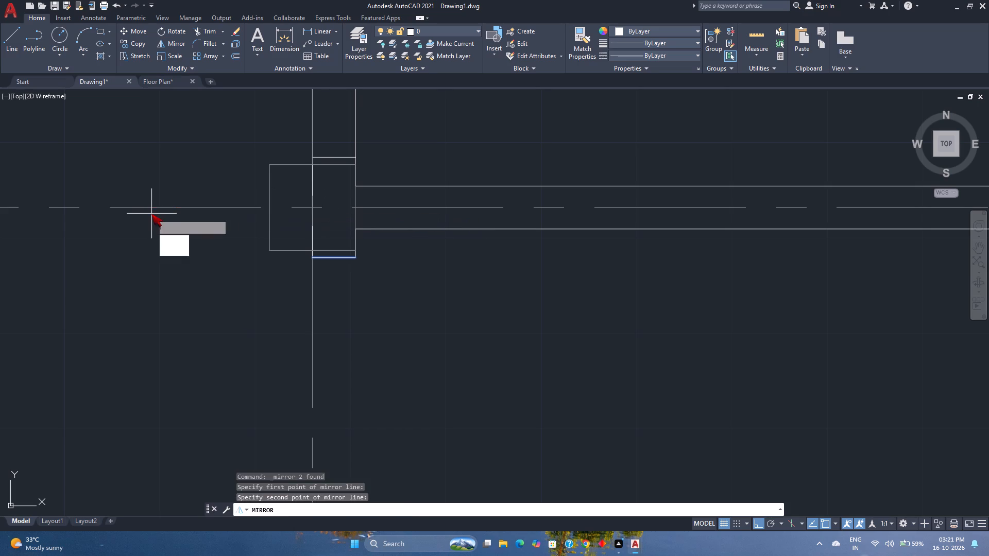
scroll(151, 214, down, 2)
middle_drag(151, 214, 216, 275)
middle_click(216, 275)
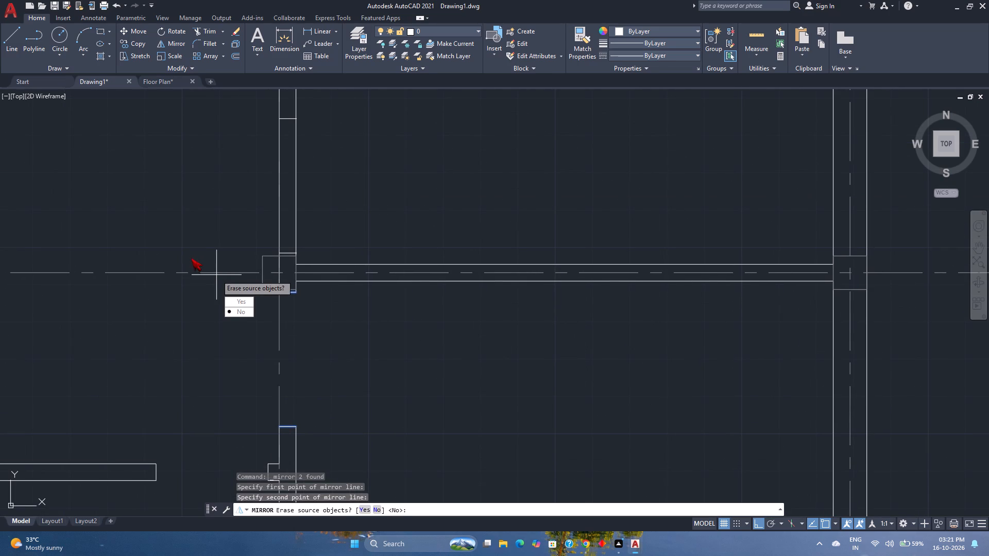
drag(235, 314, 151, 214)
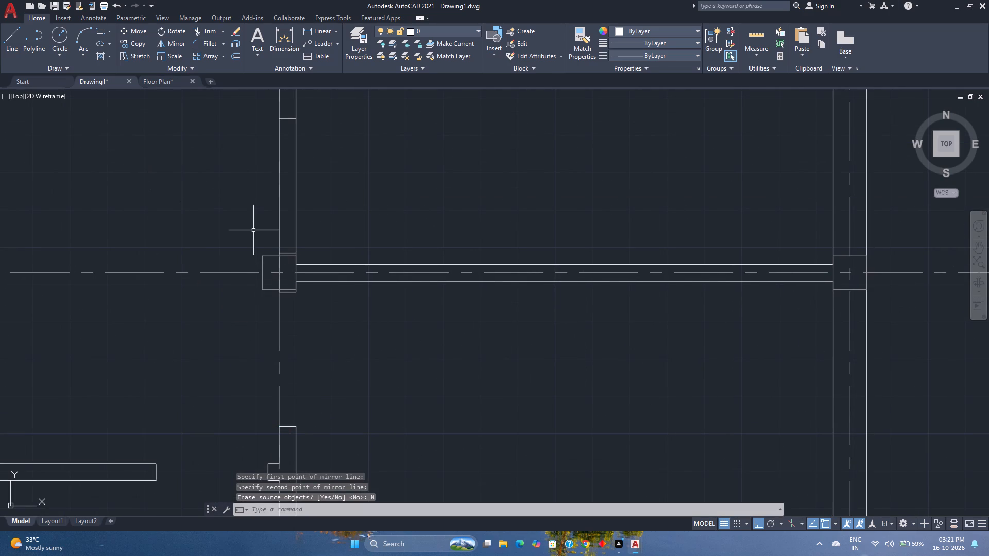
Trim both faces of the vertical wall between the mirrored jamb lines to cut the door opening above the middle row.
click(196, 30)
click(313, 183)
click(219, 186)
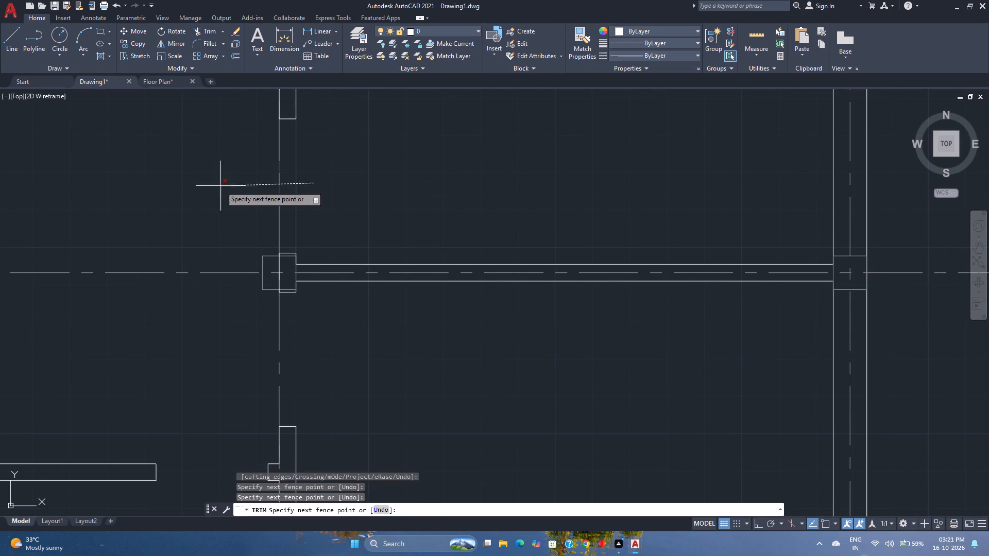
key(space)
Draw a short line across the left interior vertical wall, level with the upper face of the horizontal partition in the left rooms.
scroll(227, 199, down, 2)
middle_drag(227, 199, 302, 268)
middle_click(303, 269)
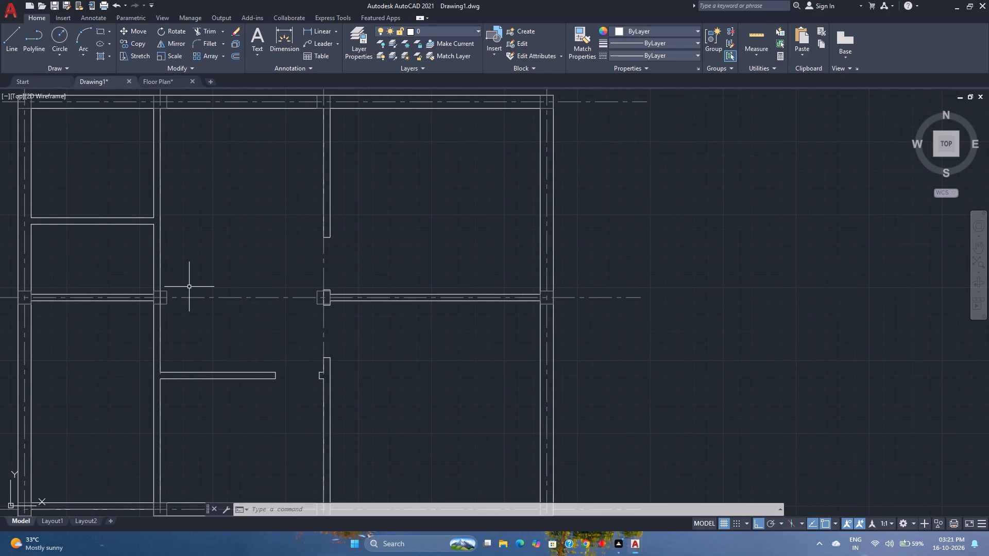
scroll(134, 227, up, 2)
middle_drag(134, 227, 144, 288)
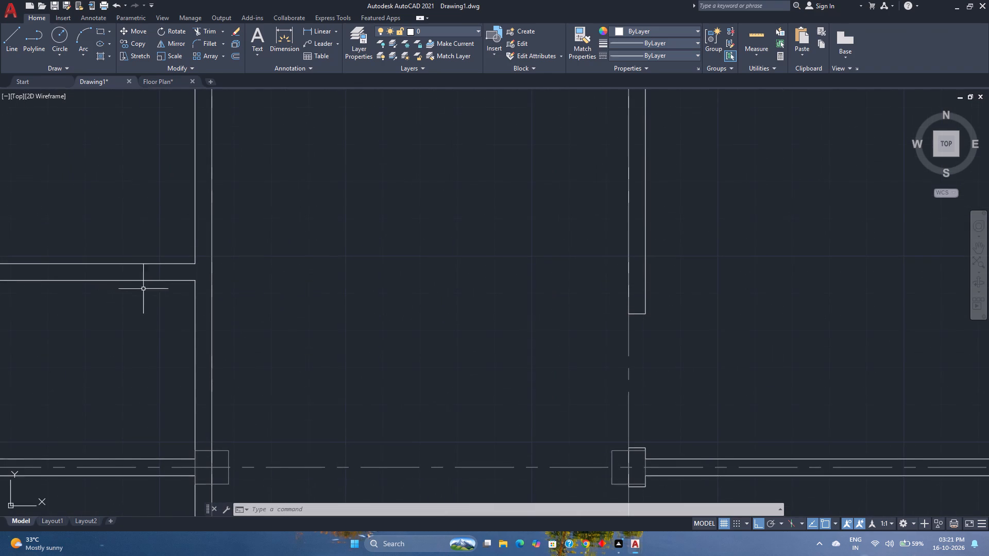
click(11, 39)
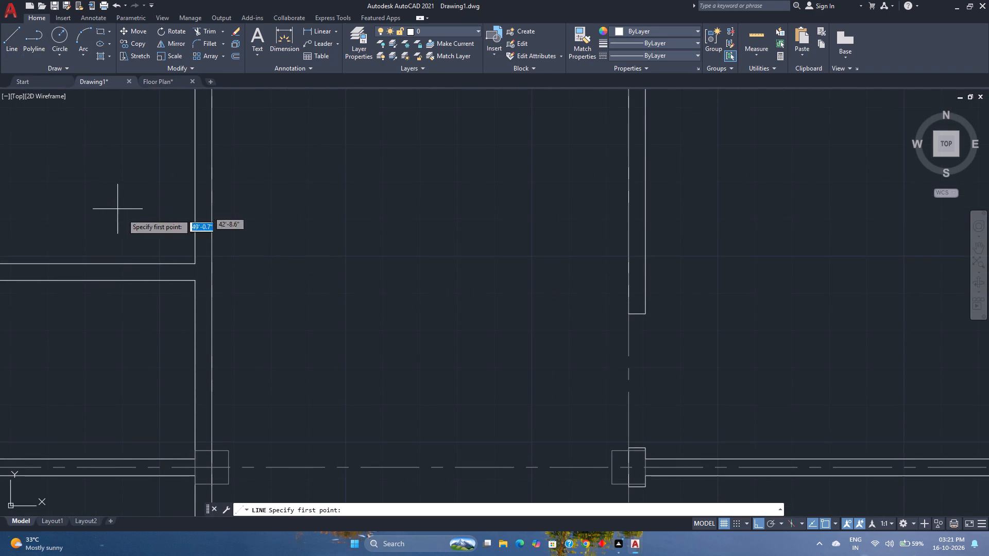
click(197, 264)
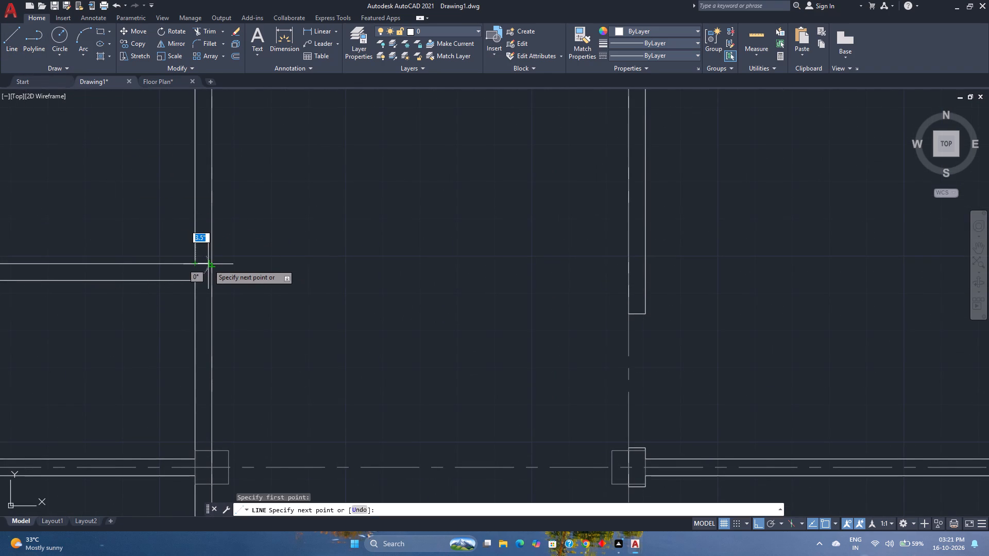
click(213, 264)
key(Escape)
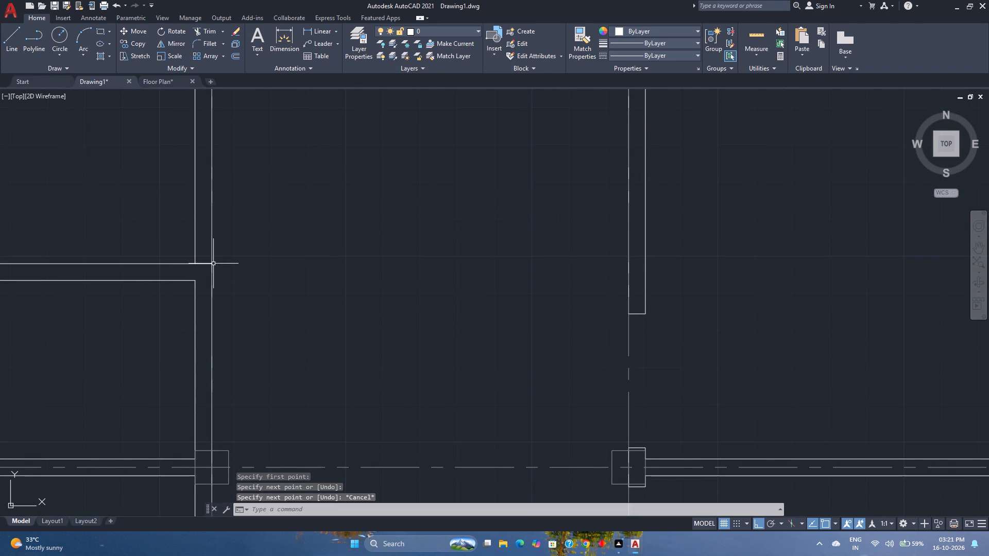
Move the new short cross line 3 inches upward within the left interior vertical wall.
scroll(208, 260, up, 3)
click(220, 288)
click(187, 248)
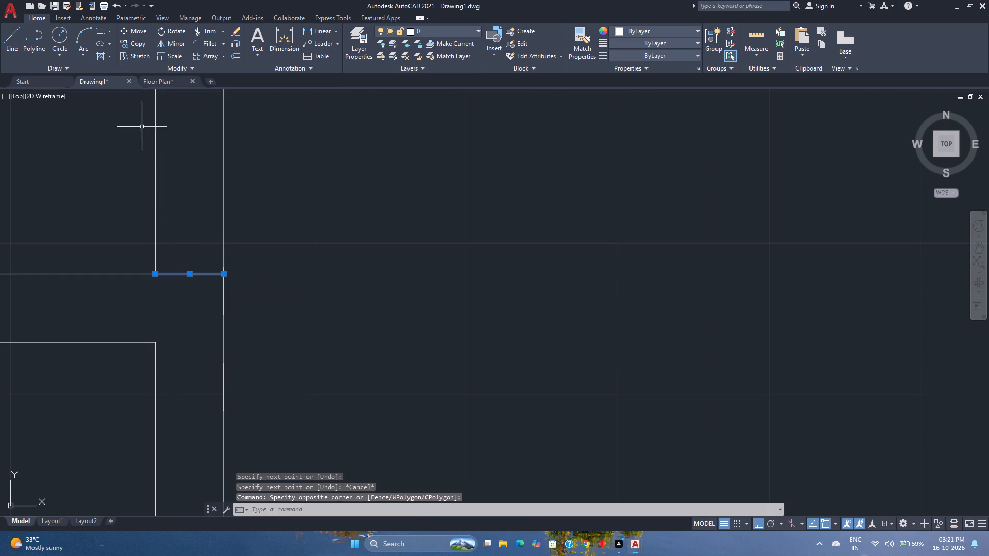
click(145, 31)
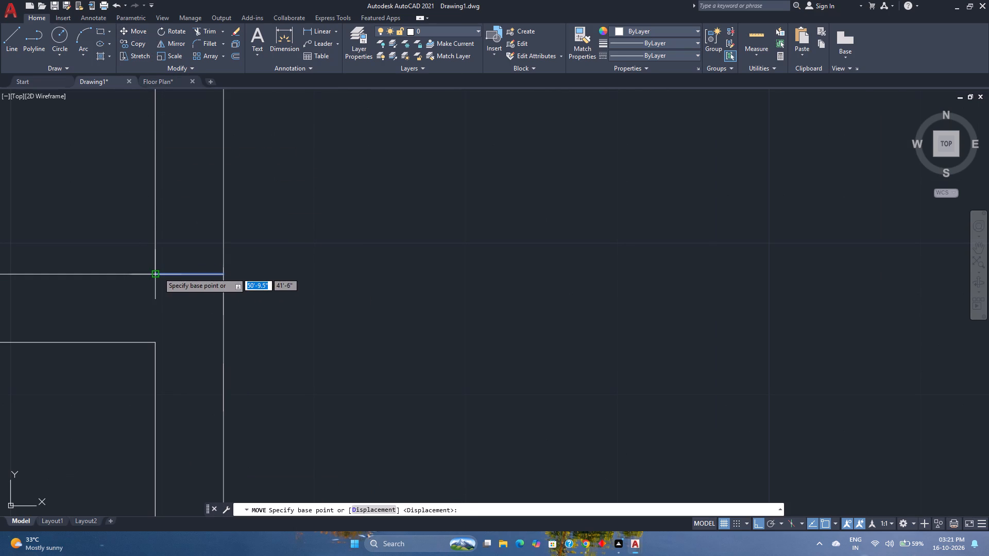
click(158, 272)
key(3)
key(Return)
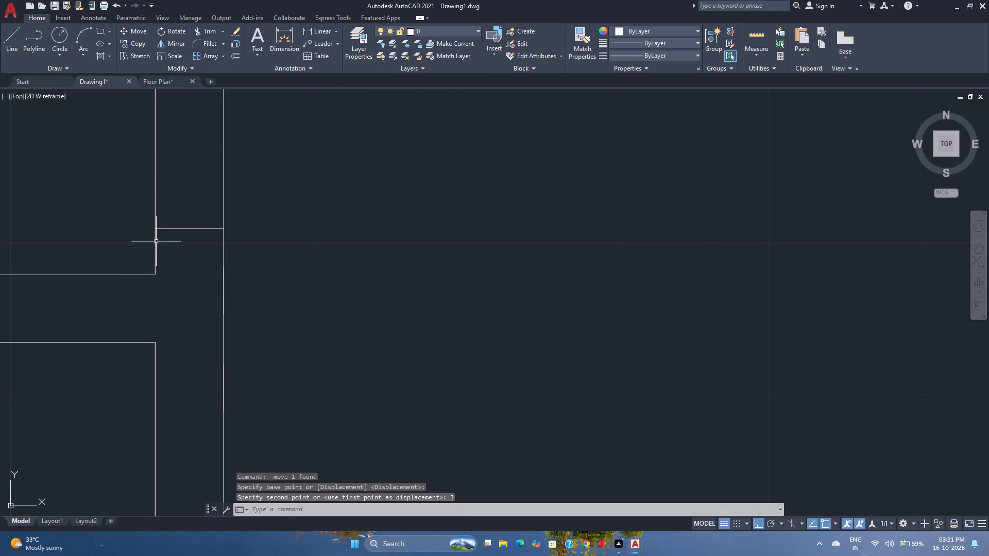
Offset the moved jamb line 2'6" upward within the left interior wall to mark the opening's other side.
scroll(165, 247, down, 3)
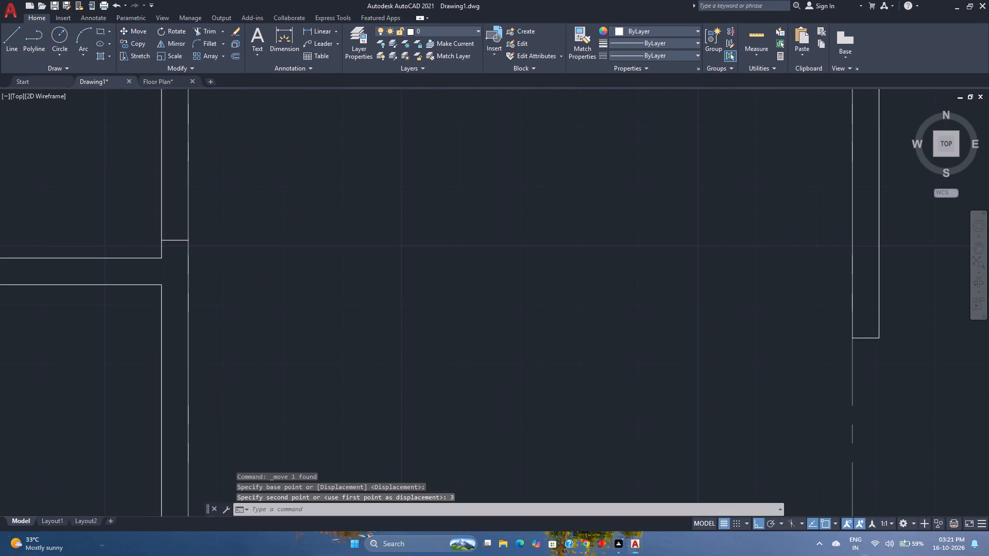
middle_drag(175, 253, 184, 316)
click(235, 58)
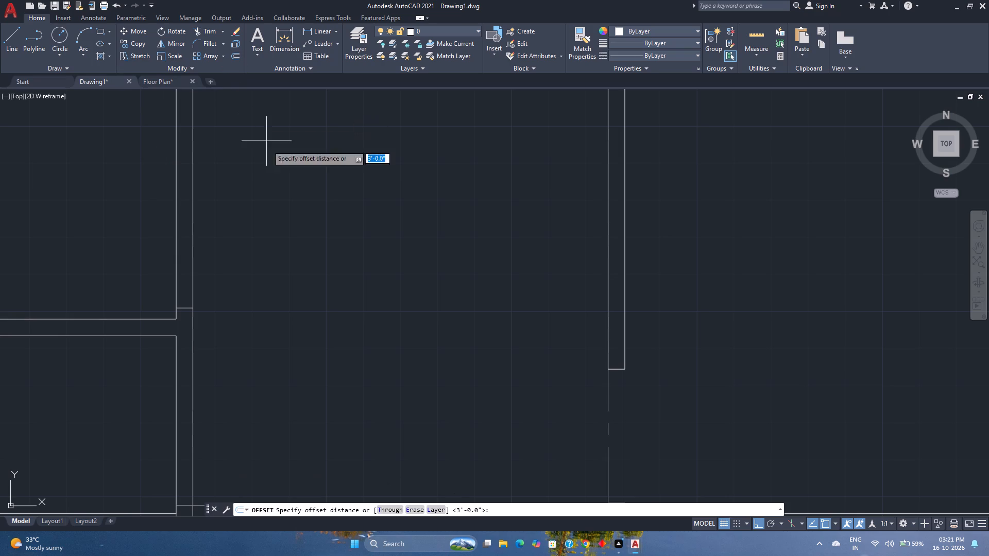
key(Return)
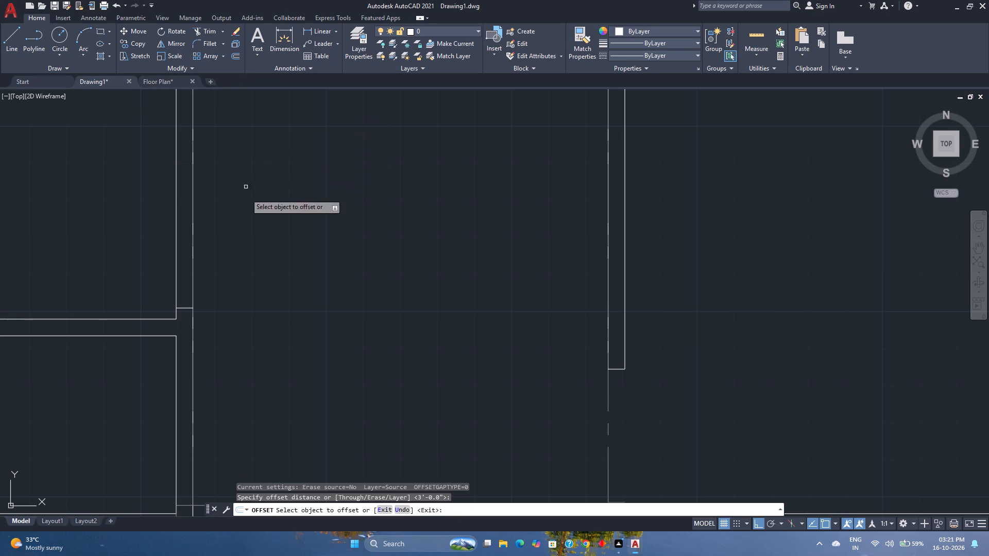
click(182, 307)
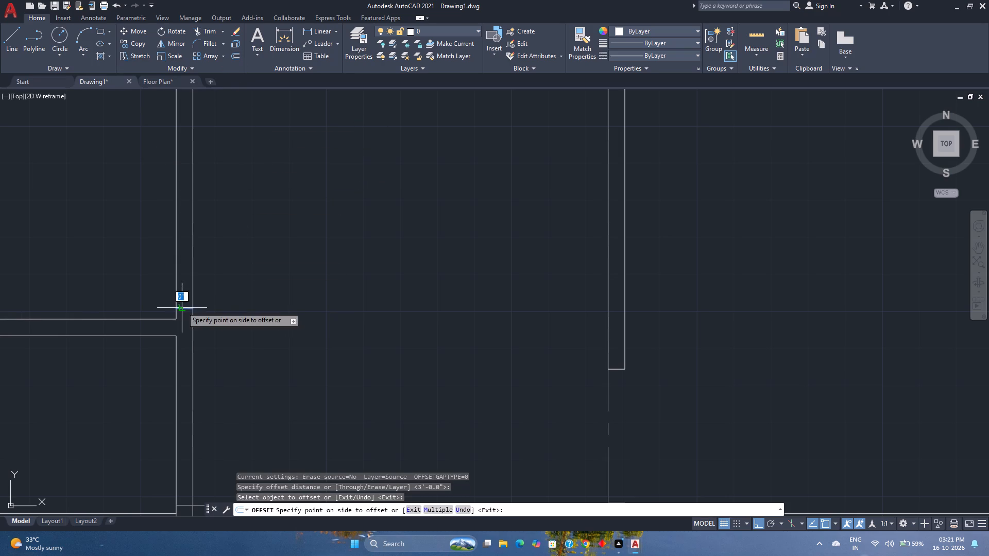
scroll(187, 282, down, 2)
middle_drag(187, 282, 208, 313)
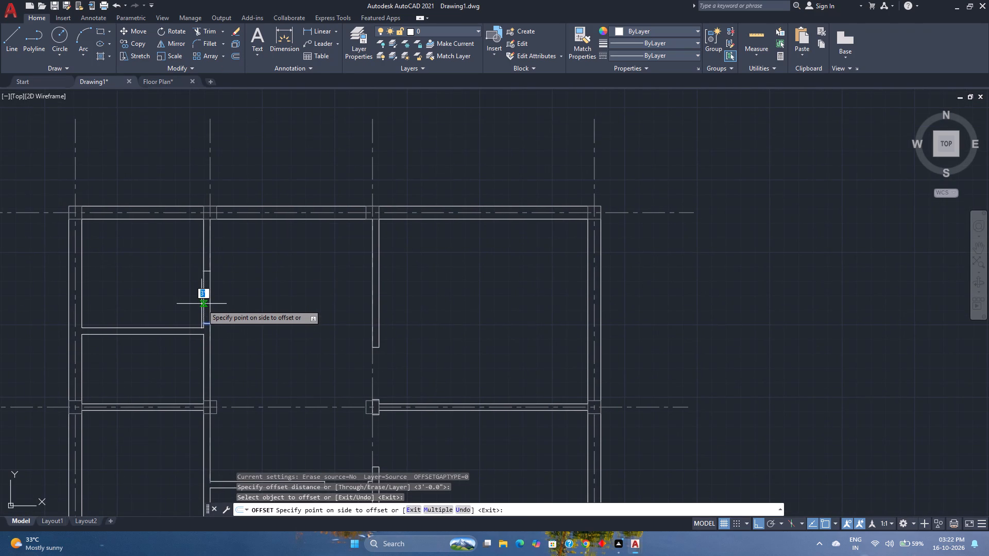
text(2'6")
key(Return)
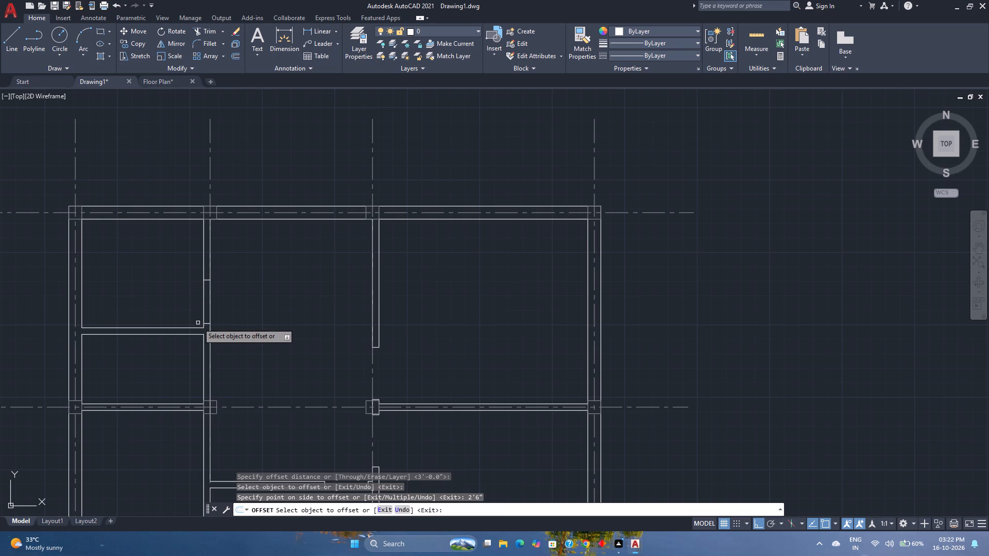
middle_drag(222, 385, 233, 330)
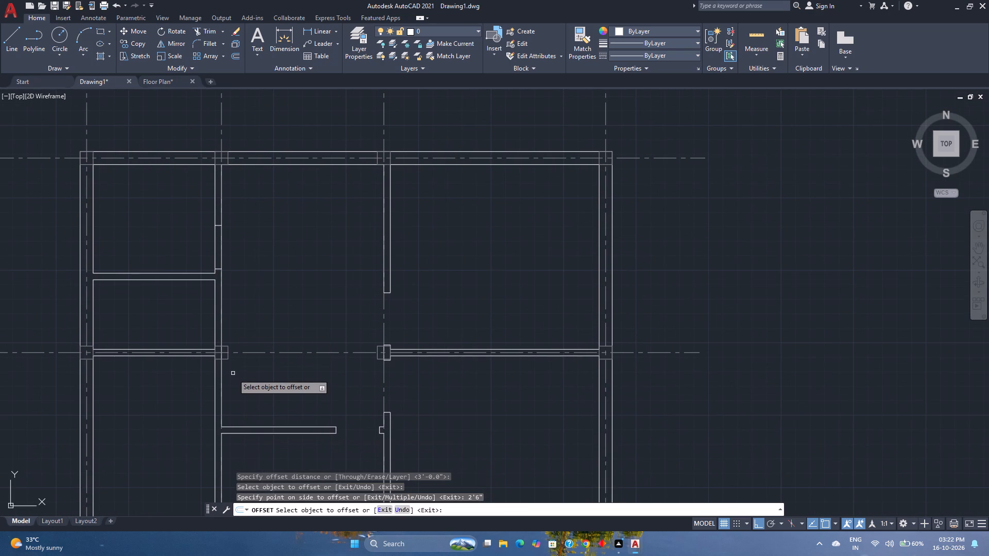
key(Escape)
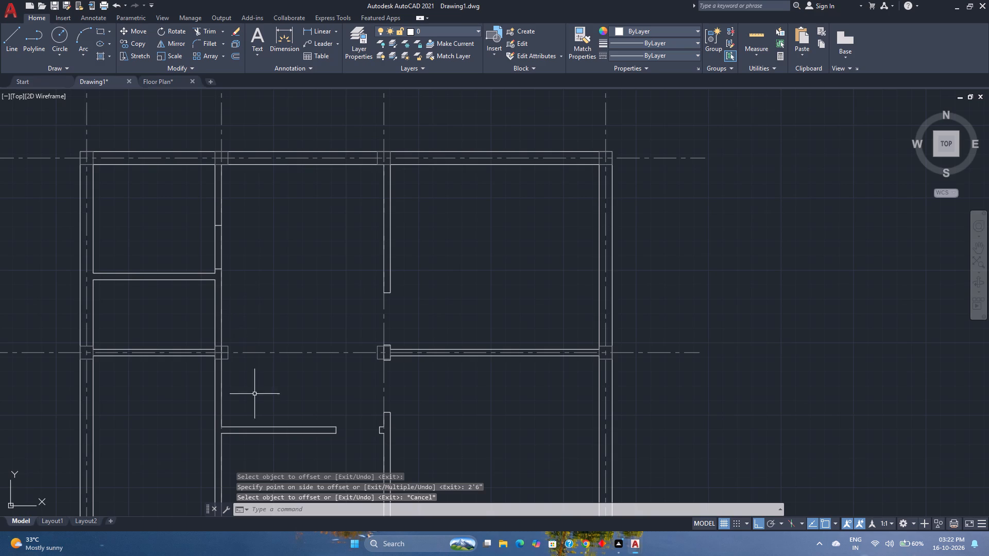
Draw a short line across the left interior vertical wall along the lower edge of its middle-row column.
middle_drag(240, 396, 252, 357)
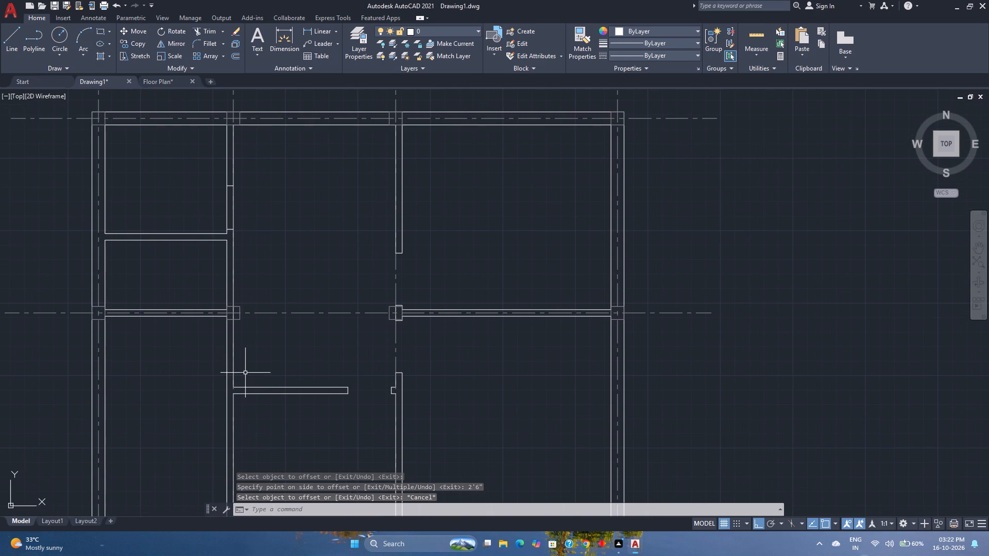
scroll(223, 329, up, 2)
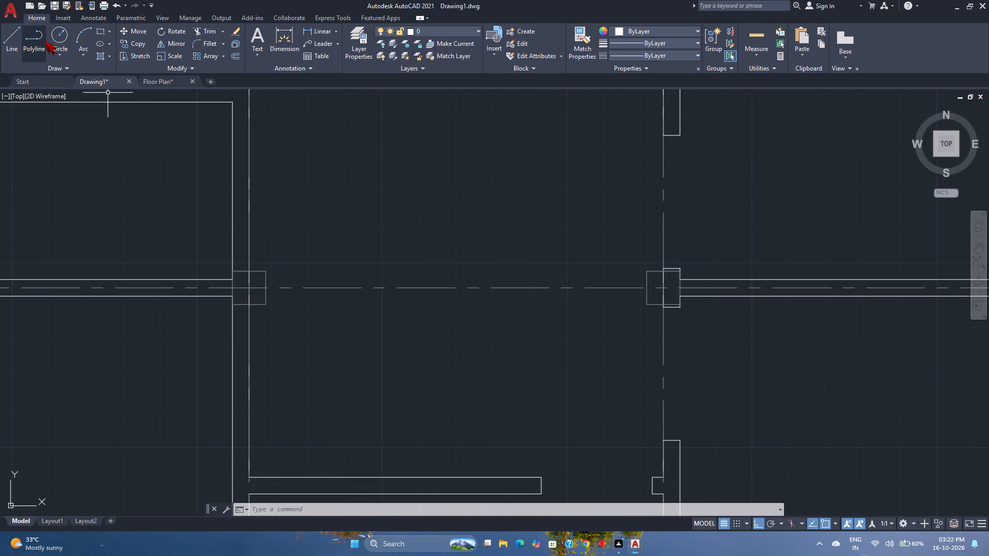
click(11, 45)
scroll(226, 309, up, 2)
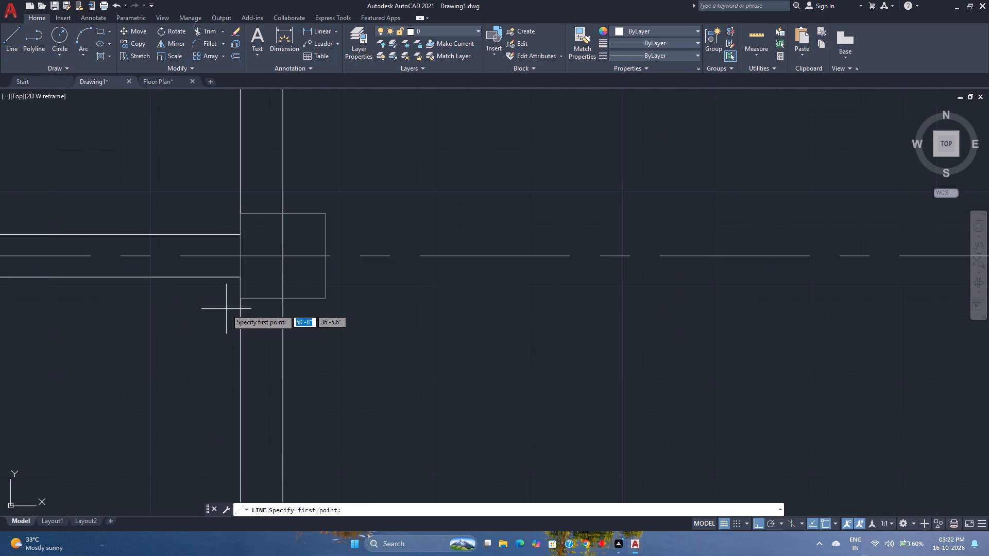
click(240, 298)
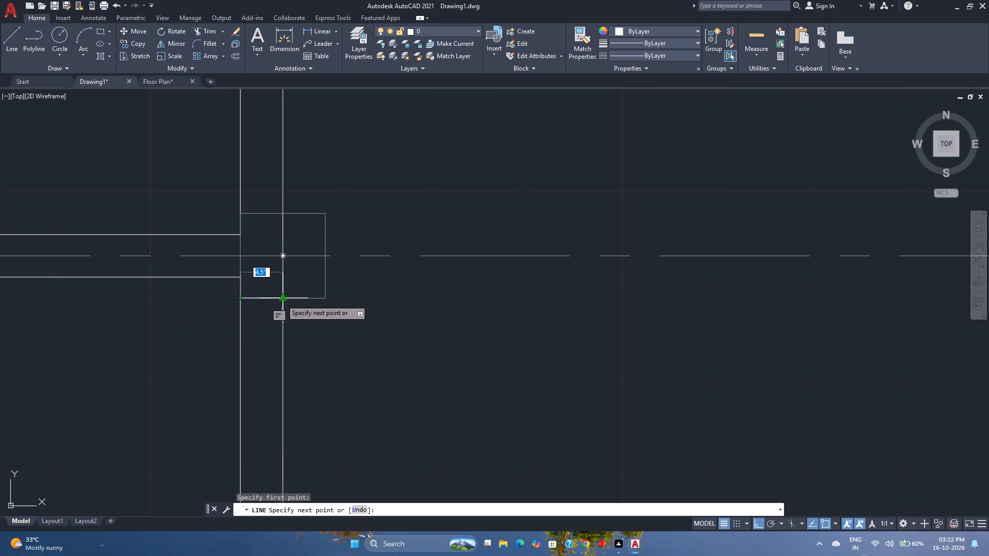
click(281, 300)
key(Escape)
Move the short line at the column's lower edge 3 inches downward within the left interior wall.
click(274, 299)
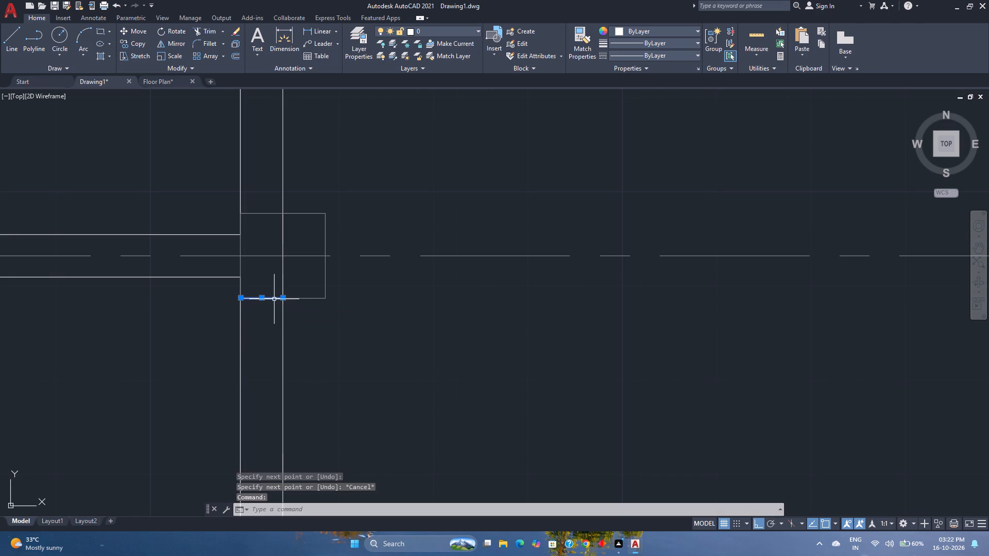
click(150, 32)
click(138, 34)
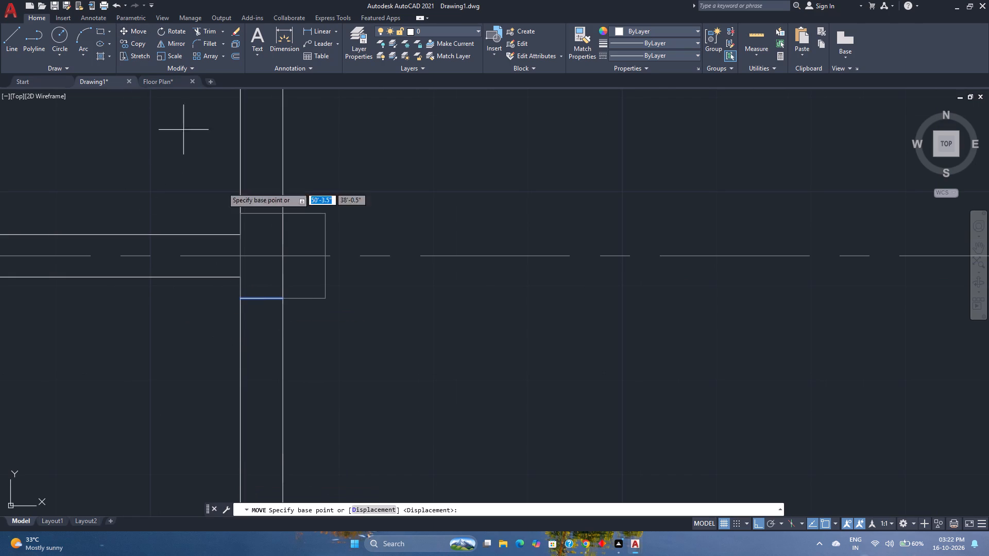
click(282, 300)
scroll(282, 300, down, 2)
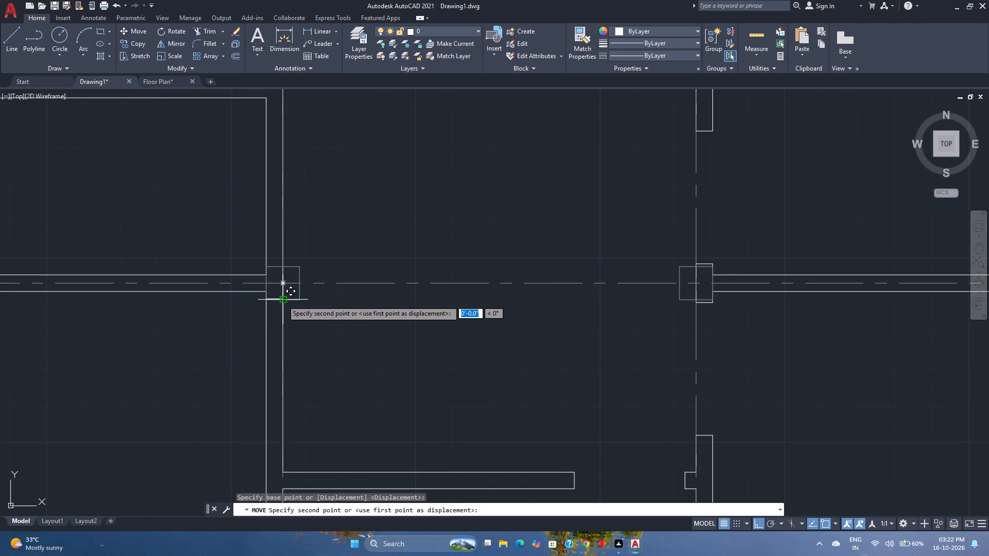
scroll(283, 312, down, 2)
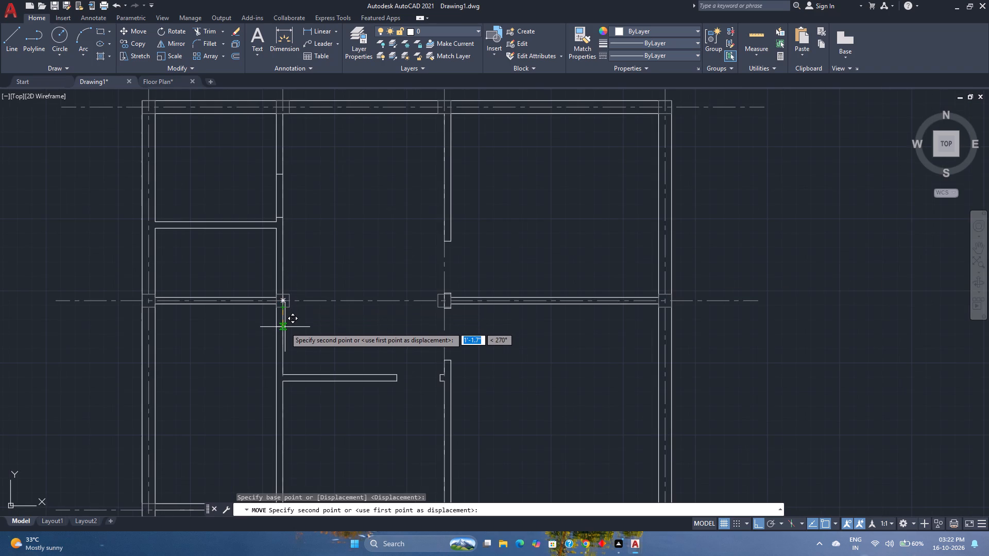
key(3)
key(Return)
scroll(285, 327, up, 1)
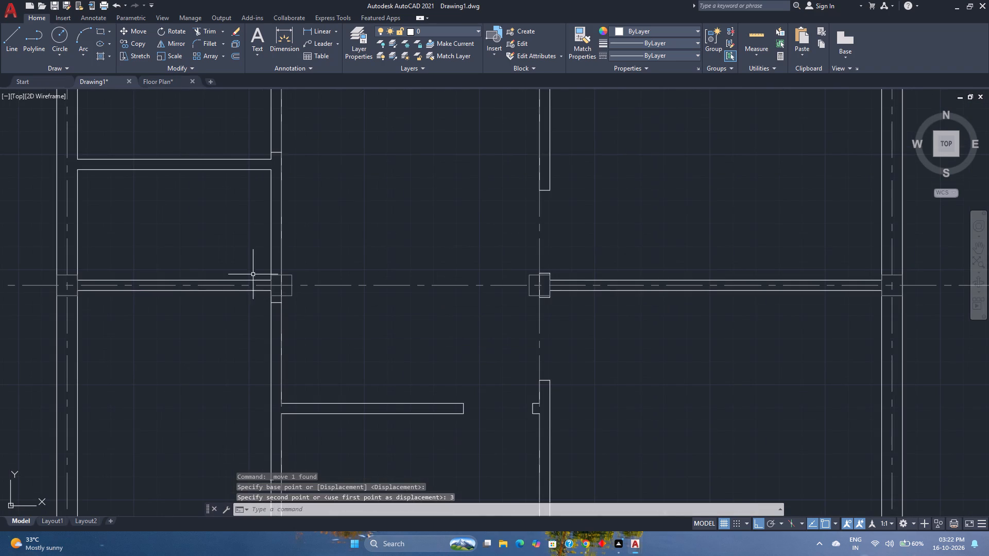
Offset the jamb line below the middle-row column 3'6" downward within the left interior vertical wall.
click(232, 57)
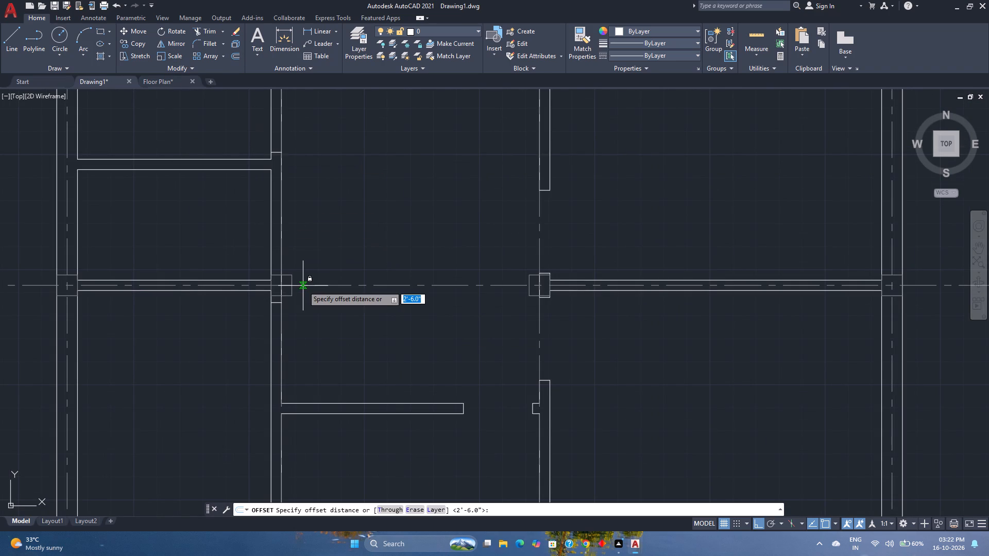
text(3'6")
key(Return)
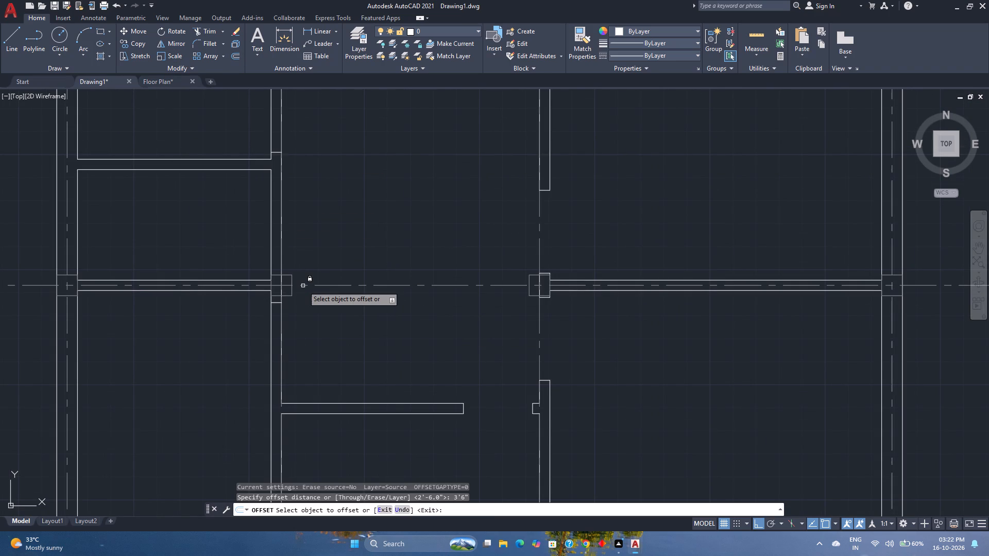
click(278, 302)
click(289, 353)
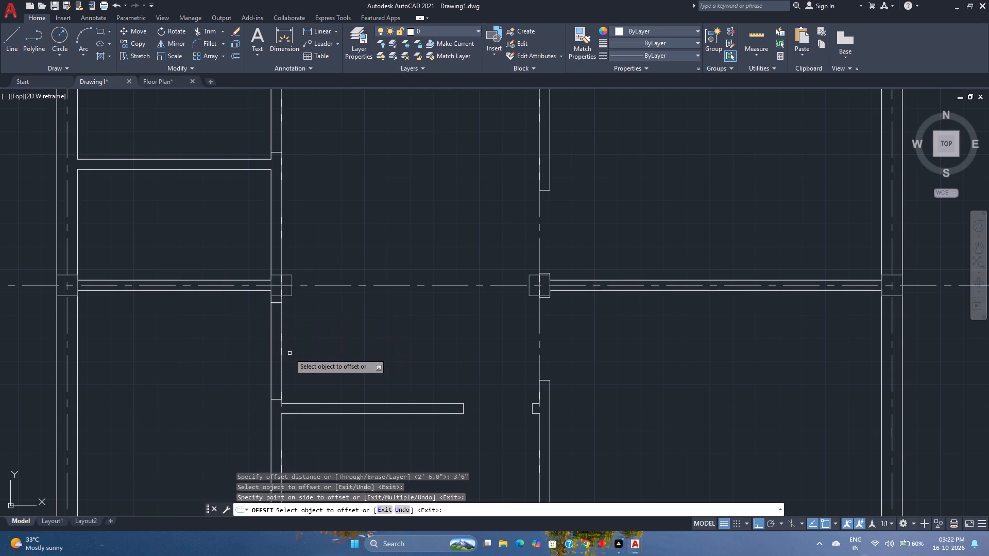
key(Escape)
Trim the left interior wall's lines between both jamb pairs, opening it below the middle-row column and above the upper-left partition.
text(tr)
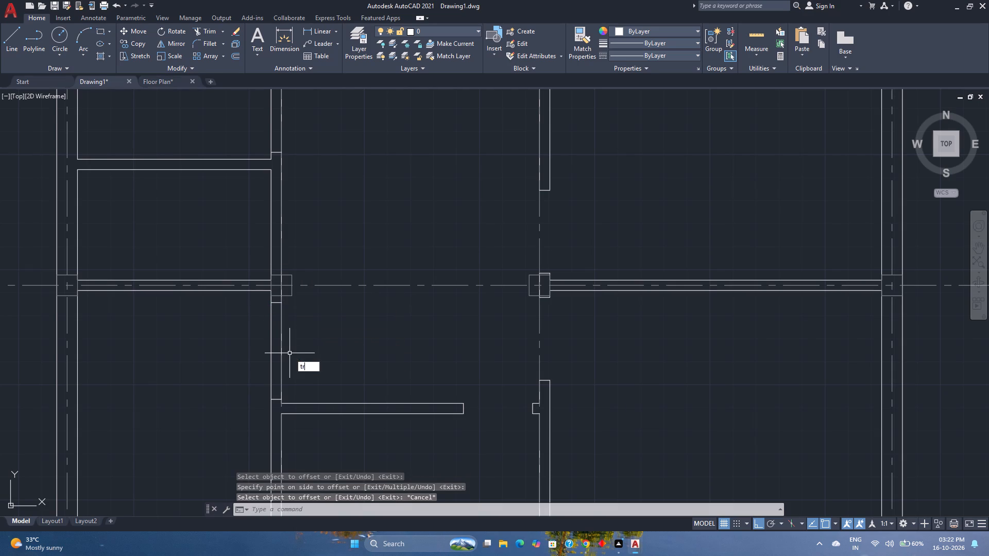
key(Return)
click(305, 346)
click(225, 357)
middle_drag(325, 163, 372, 287)
click(369, 251)
click(303, 247)
key(Escape)
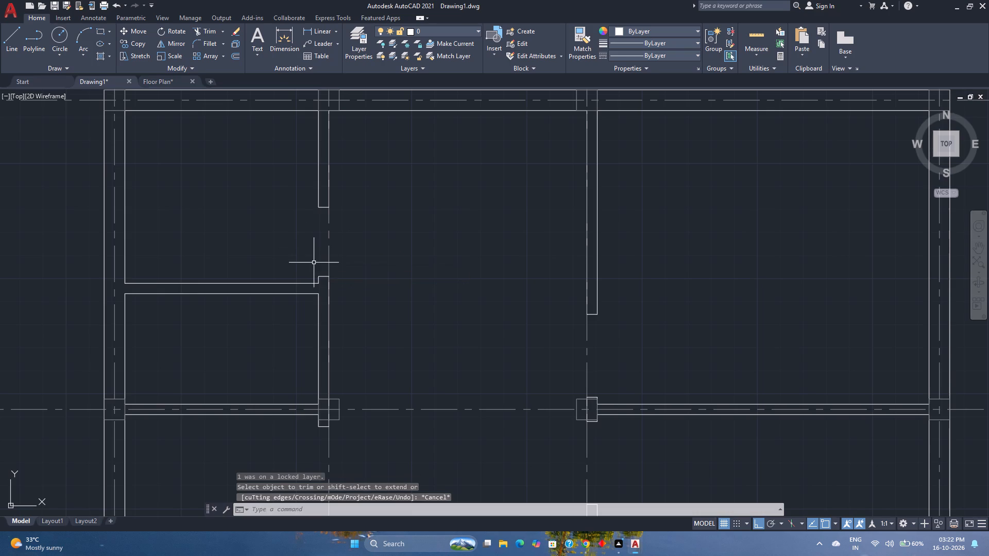
Draw a short line across the left interior vertical wall, level with the lower face of the upper-left horizontal partition.
middle_drag(295, 373, 282, 356)
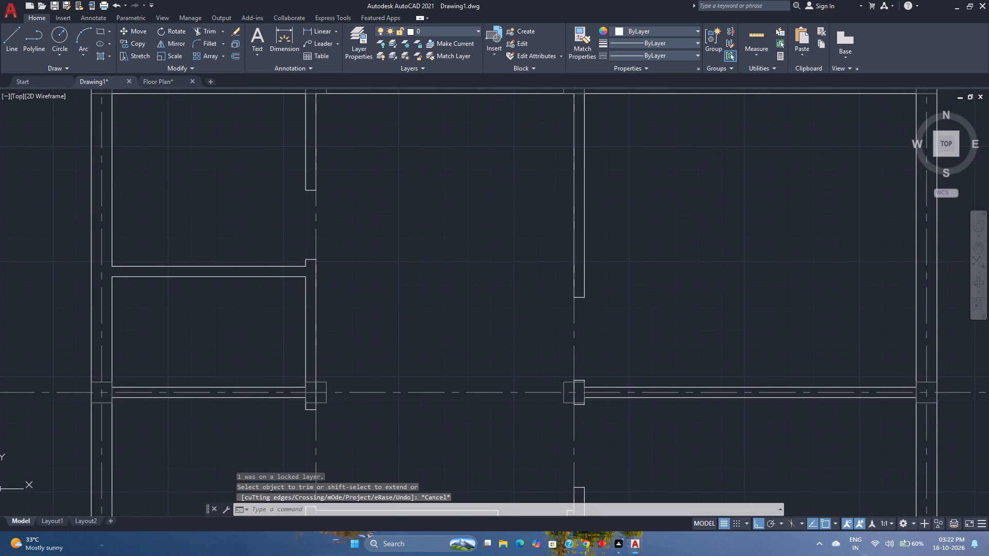
scroll(302, 283, up, 3)
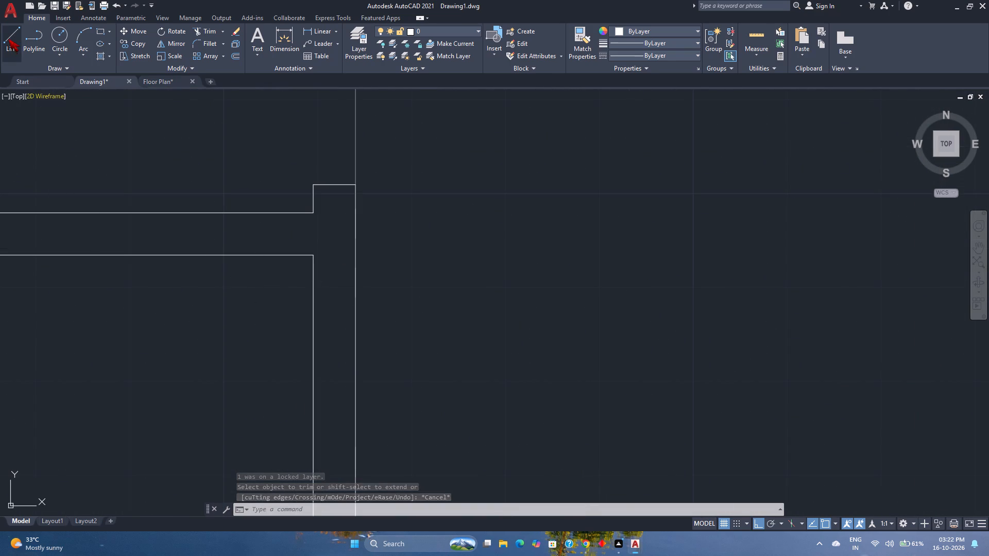
click(9, 39)
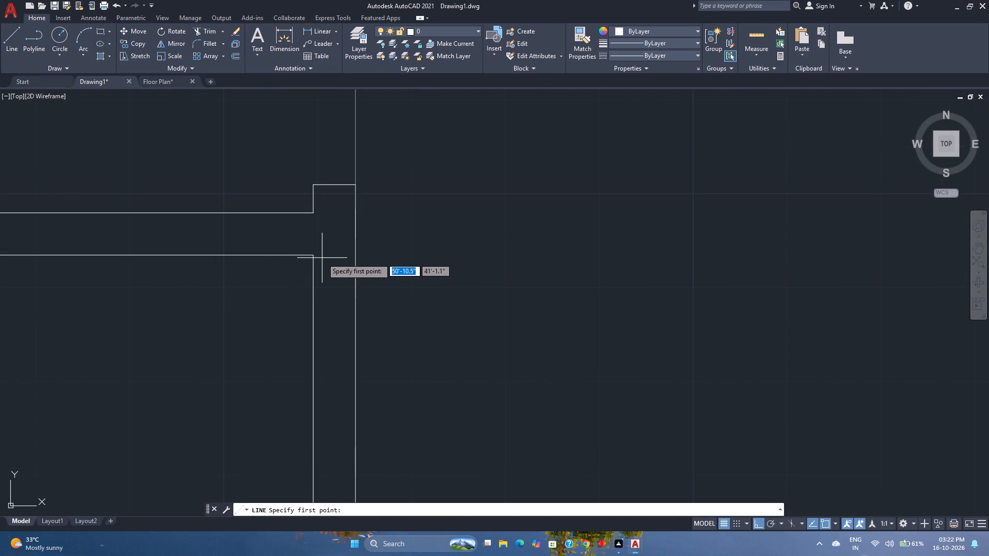
click(315, 255)
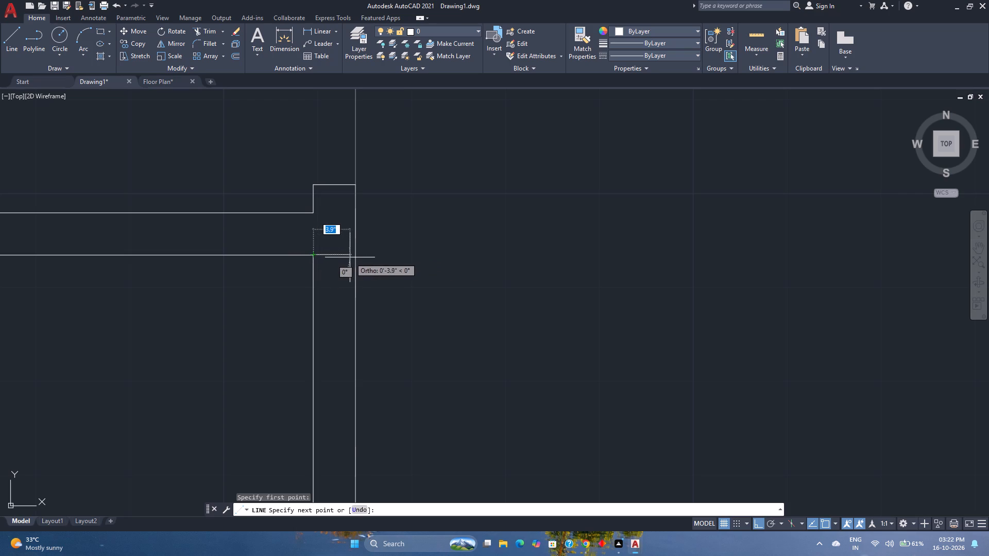
click(355, 257)
key(Escape)
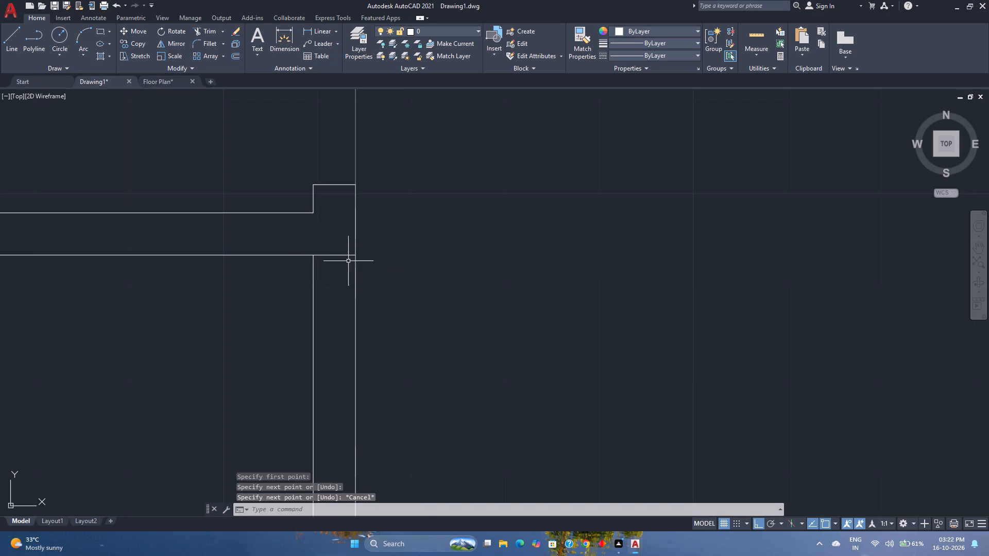
Move the short line at the partition's lower face 3 inches downward within the left interior wall.
click(344, 267)
click(333, 246)
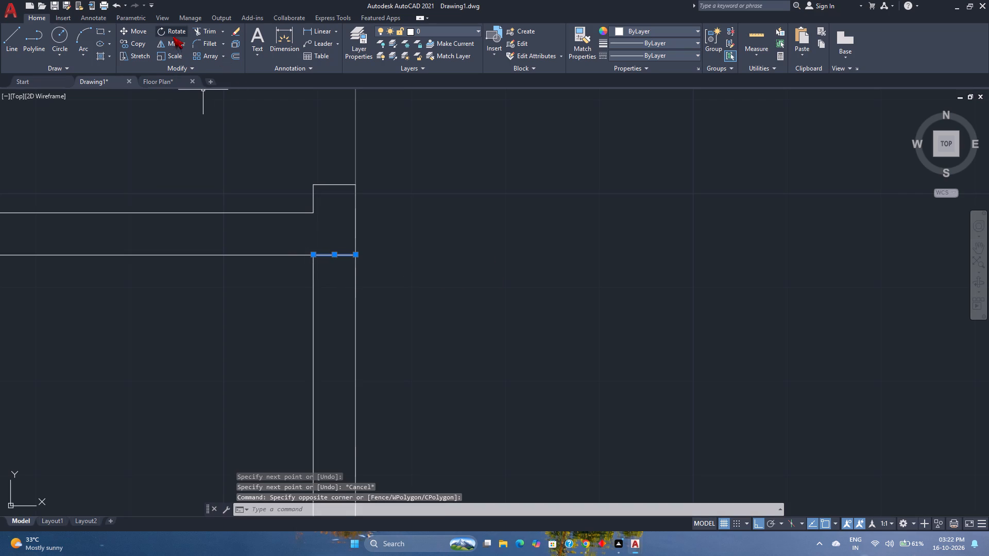
click(145, 29)
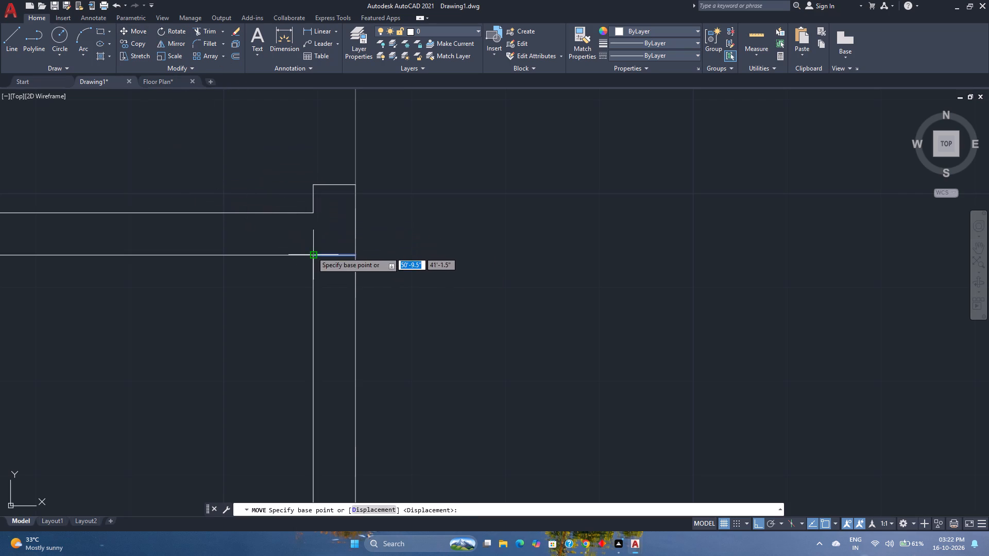
click(312, 252)
key(3)
key(Return)
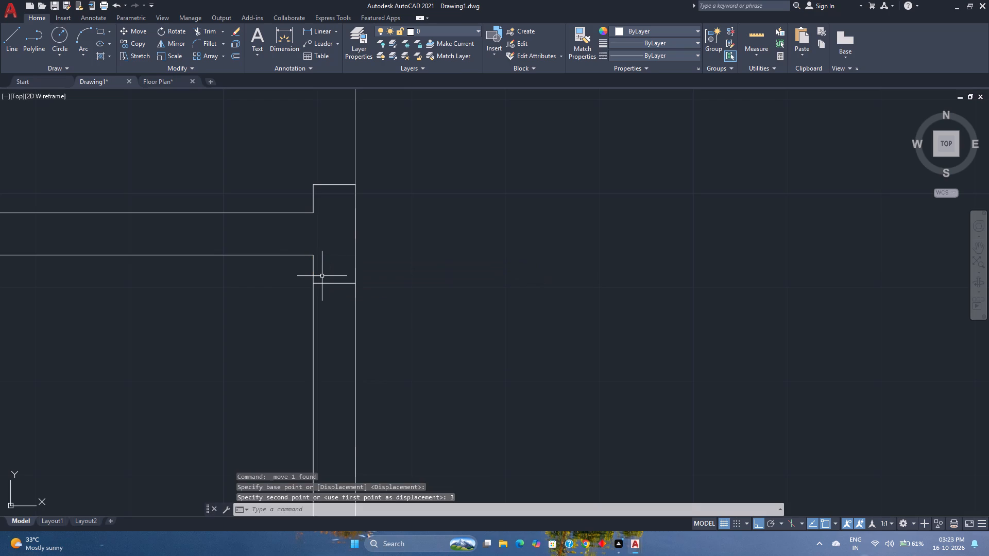
Offset the moved jamb line 2' downward within the left interior wall to mark the opening's other side.
click(234, 51)
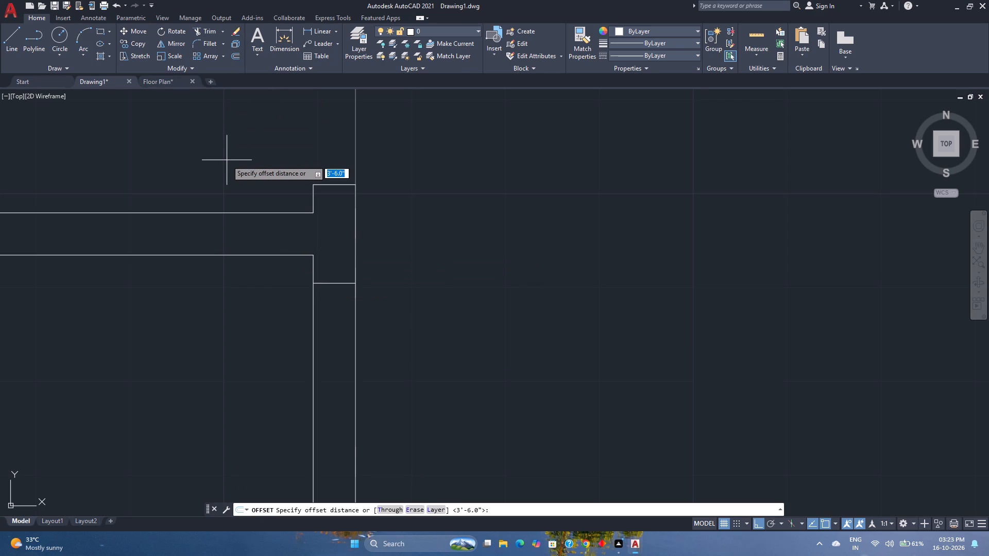
key(Return)
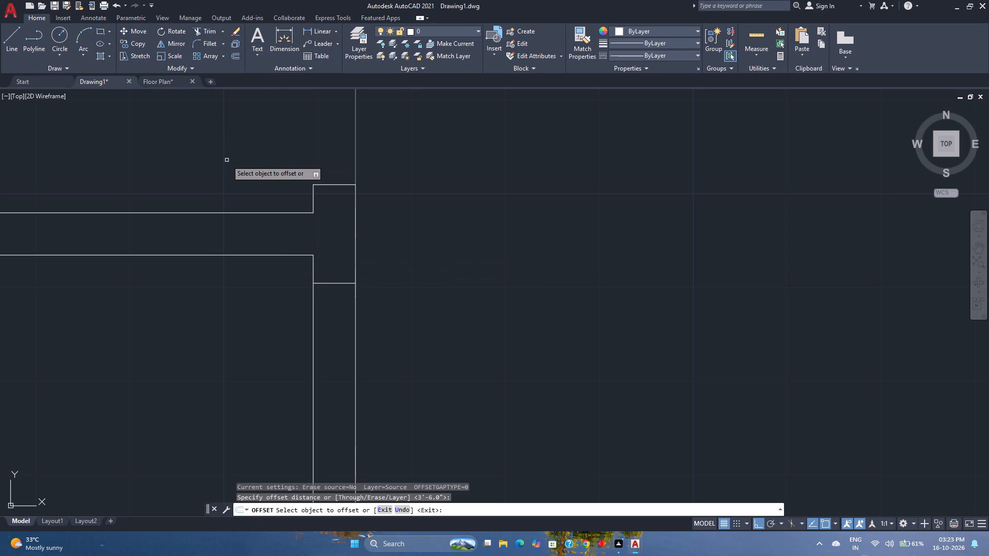
scroll(234, 165, down, 2)
click(277, 214)
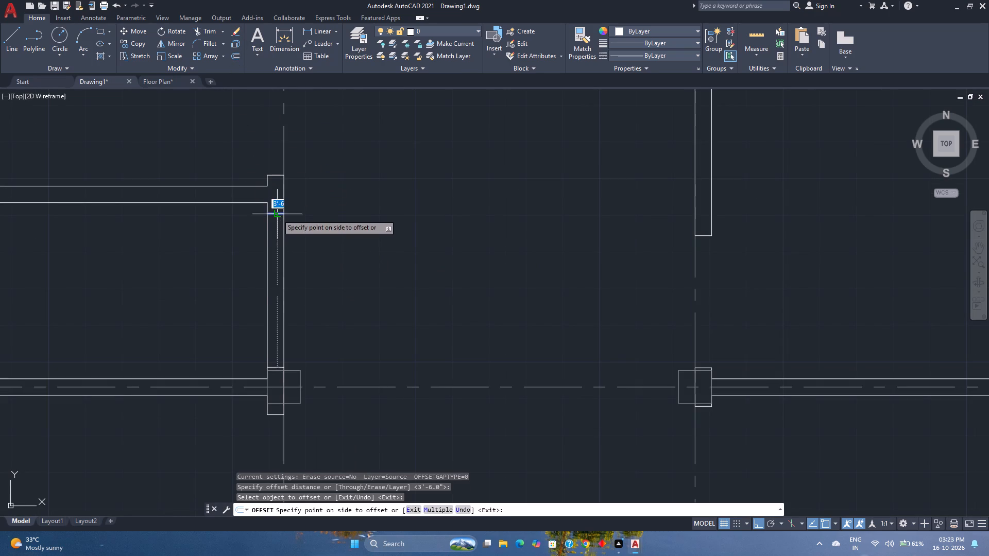
text(2')
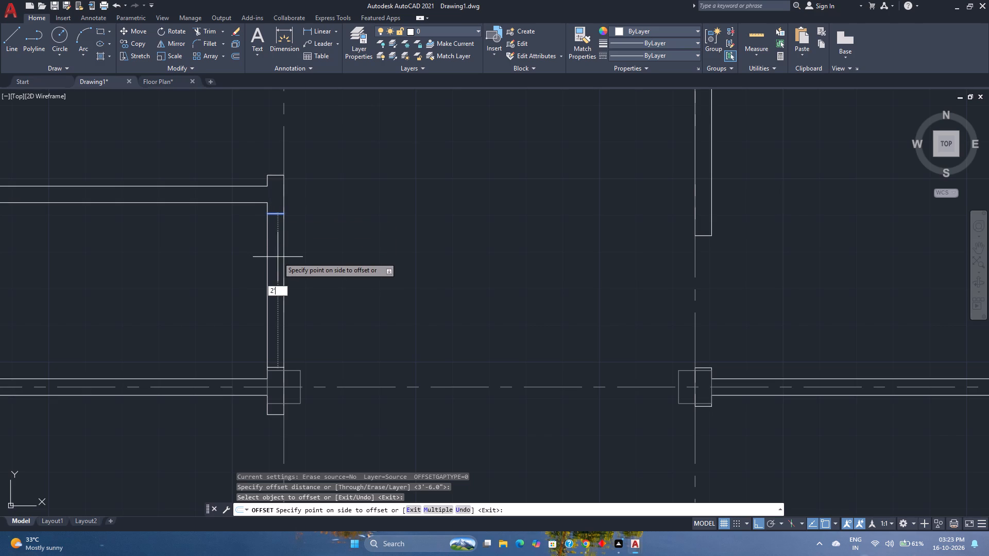
key(Return)
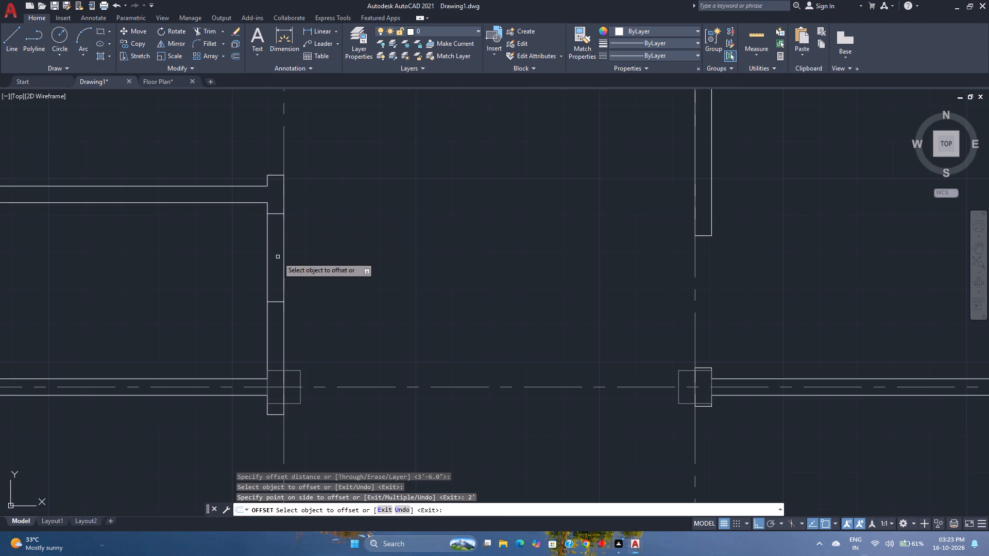
key(Escape)
Trim the left interior wall's lines between the two jamb lines below the upper-left partition to open the doorway.
text(tr)
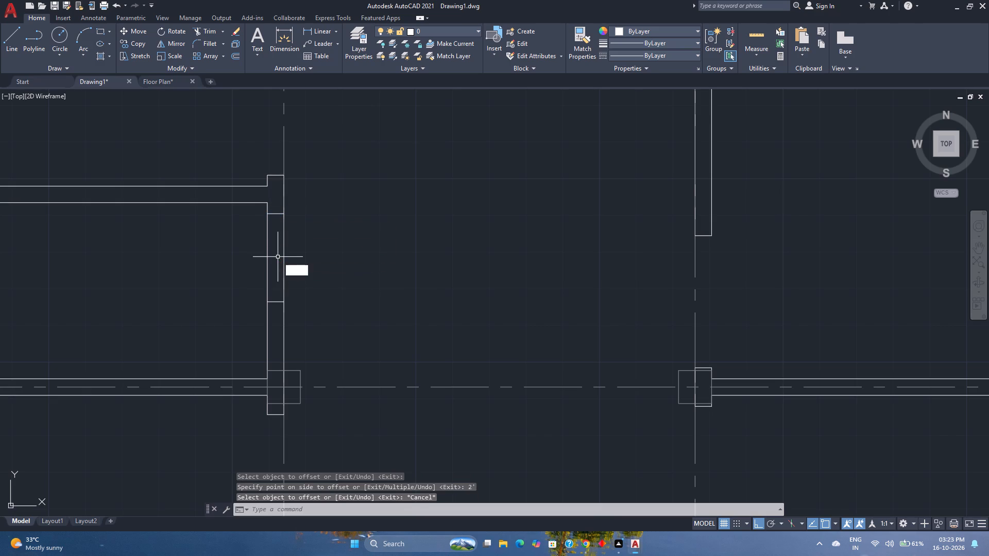
key(Return)
click(264, 258)
click(359, 258)
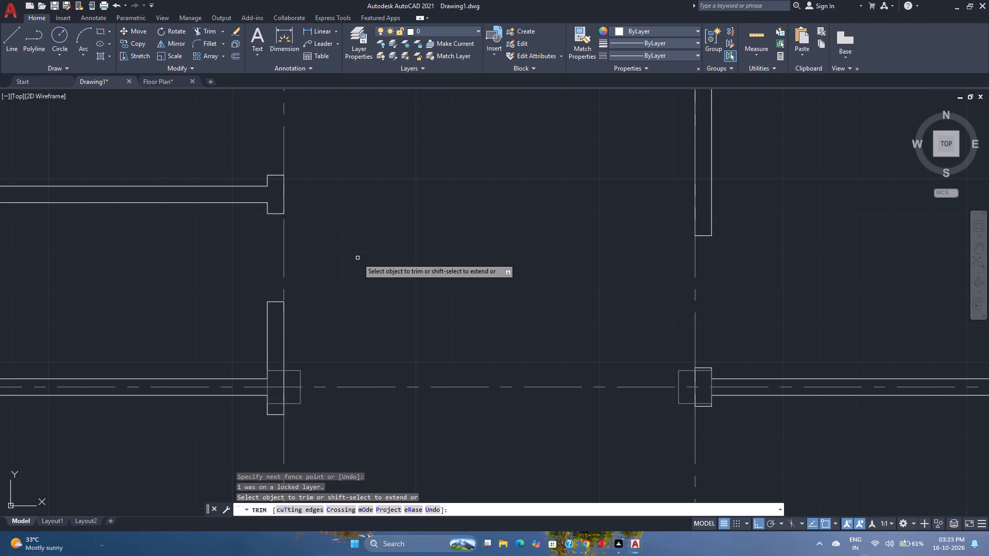
key(space)
Examine the whole floor plan and the door openings cut in its interior walls.
scroll(354, 256, down, 3)
middle_drag(399, 359, 366, 329)
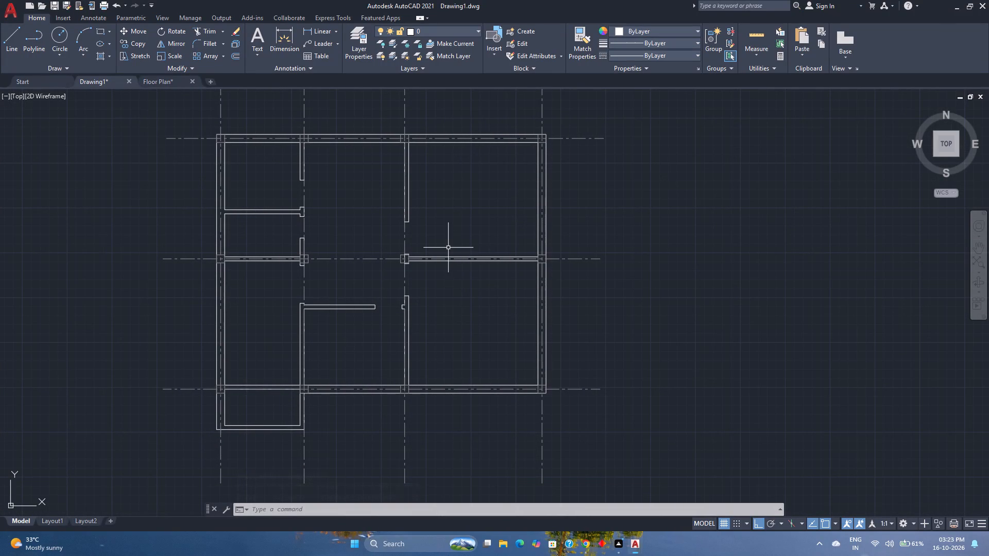
scroll(448, 248, up, 2)
scroll(448, 248, down, 1)
scroll(454, 298, down, 1)
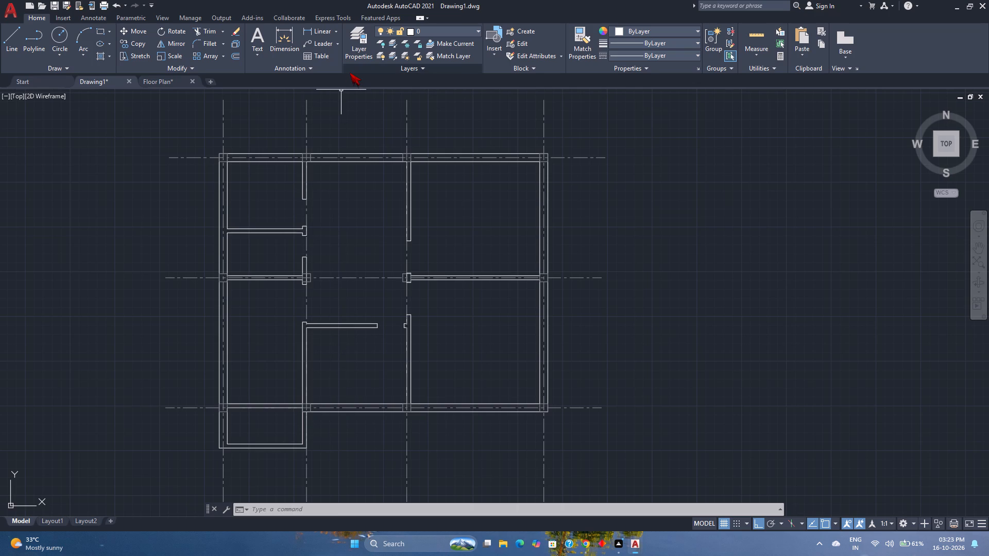
middle_drag(342, 237, 392, 275)
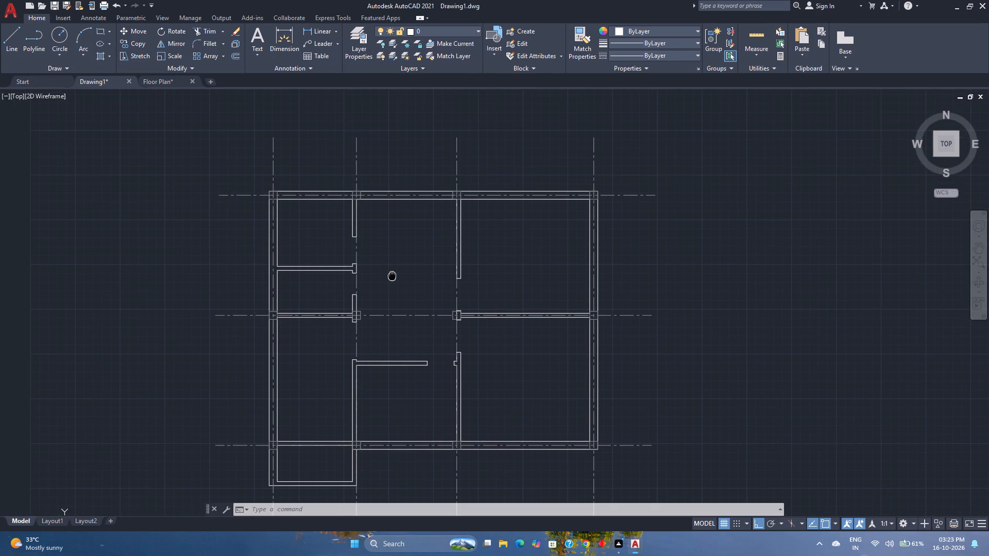
scroll(392, 276, down, 2)
scroll(410, 313, up, 3)
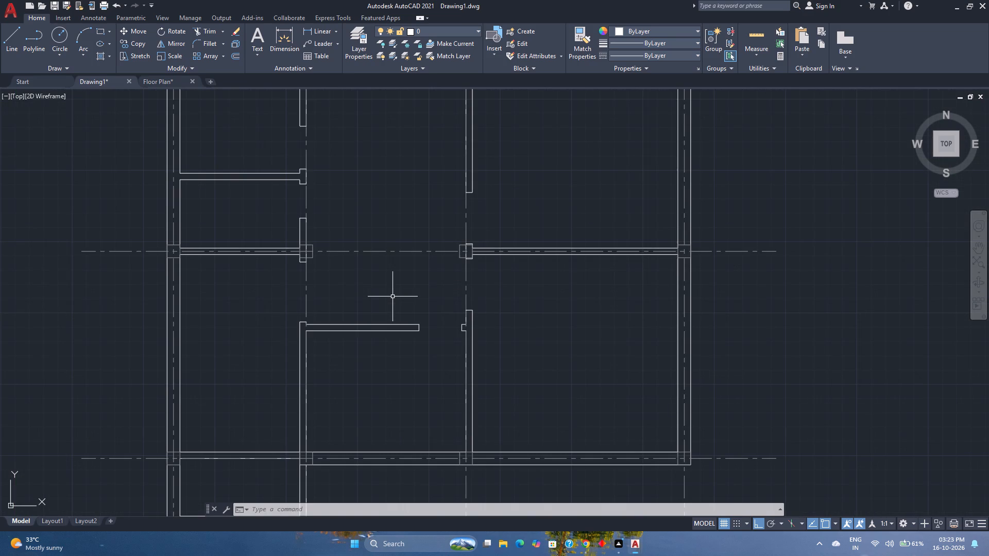
scroll(392, 296, down, 1)
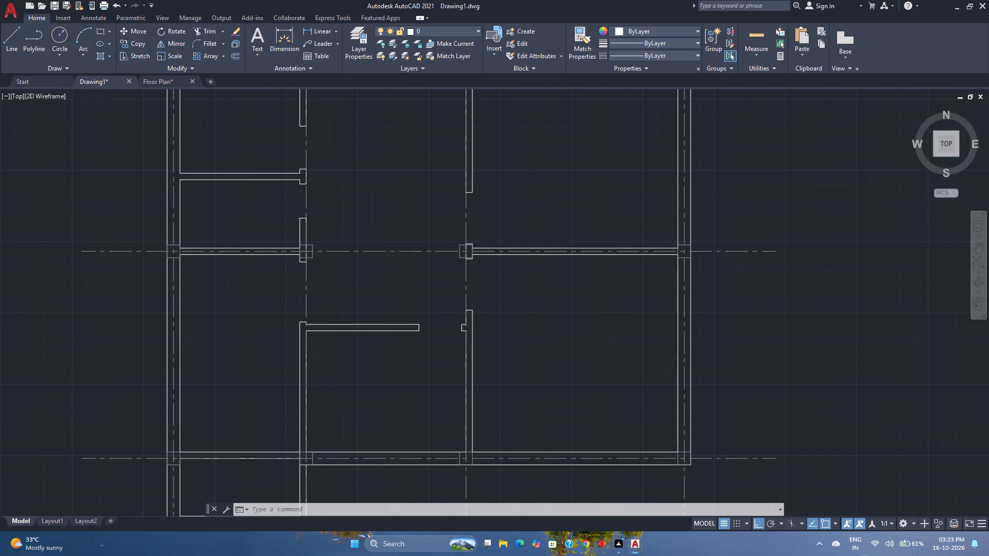
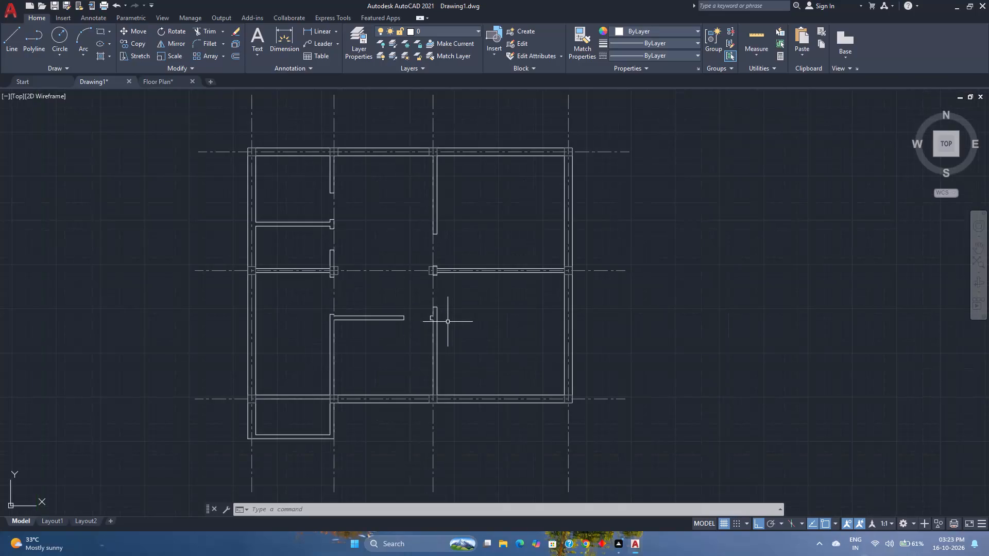
Examine the floor plan's wall layout, focusing on the small rooms around its upper-left corner.
scroll(448, 322, down, 1)
scroll(448, 322, up, 1)
scroll(448, 322, down, 1)
scroll(448, 322, up, 1)
scroll(448, 322, down, 2)
scroll(448, 322, up, 2)
scroll(319, 284, up, 1)
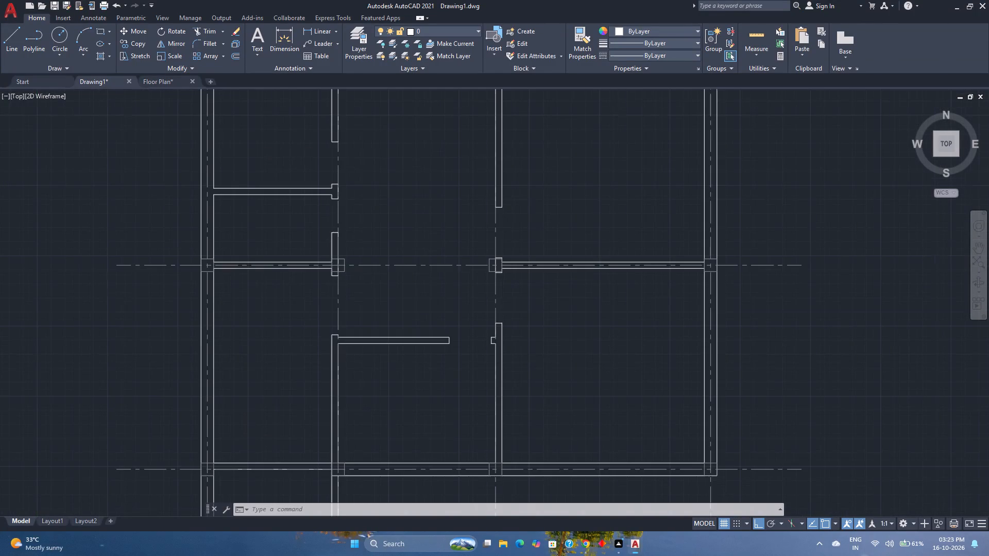
scroll(319, 284, up, 1)
scroll(319, 284, down, 1)
middle_drag(322, 289, 342, 317)
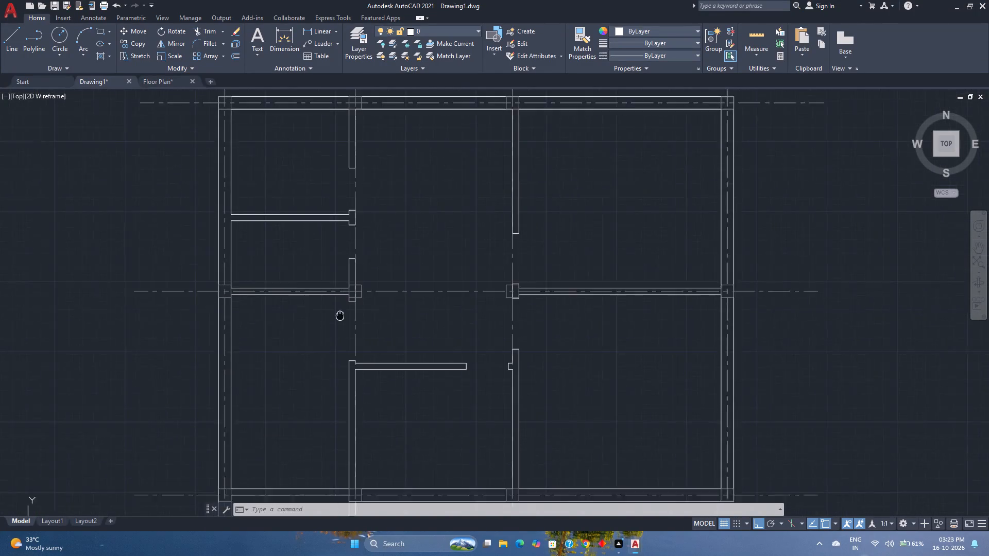
middle_drag(342, 317, 363, 359)
middle_click(363, 359)
scroll(333, 284, up, 2)
scroll(333, 284, down, 1)
scroll(333, 284, up, 3)
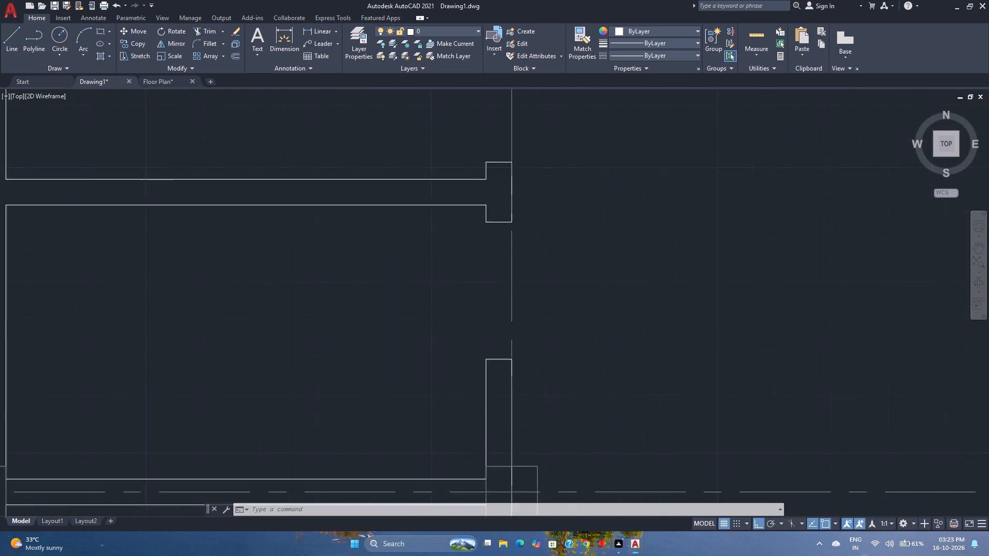
scroll(326, 309, down, 3)
middle_drag(233, 253, 270, 299)
middle_click(270, 299)
scroll(247, 235, down, 1)
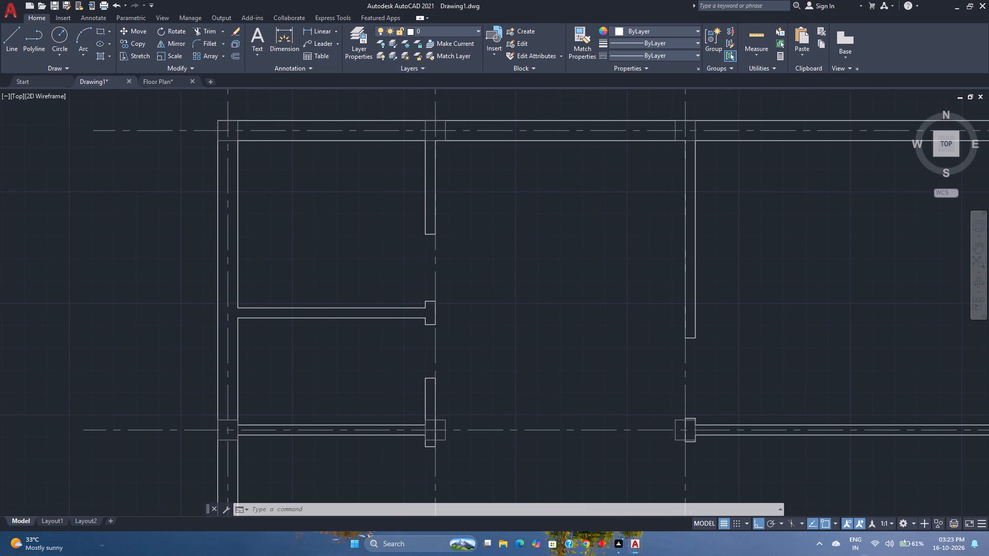
scroll(247, 235, up, 2)
scroll(247, 235, down, 1)
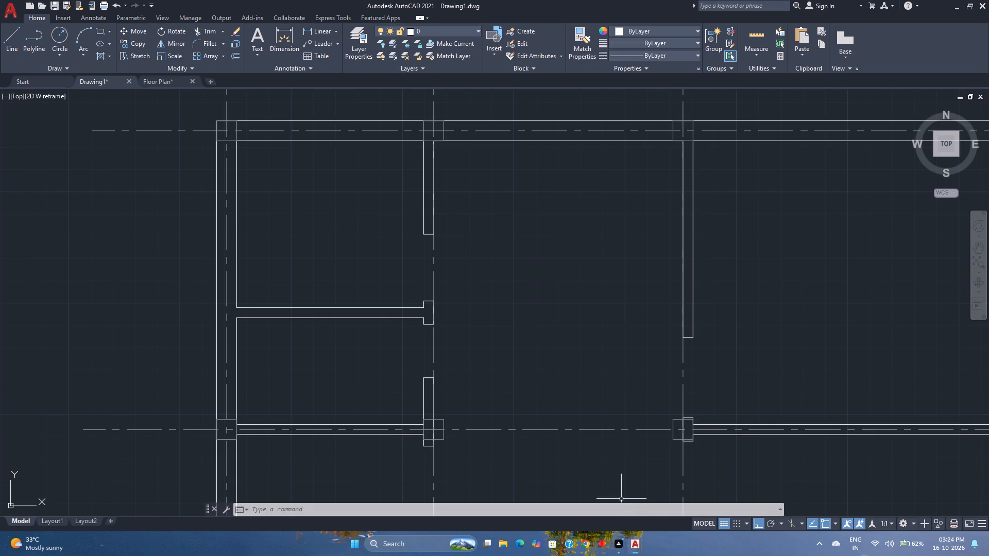
scroll(537, 355, down, 2)
scroll(543, 369, up, 2)
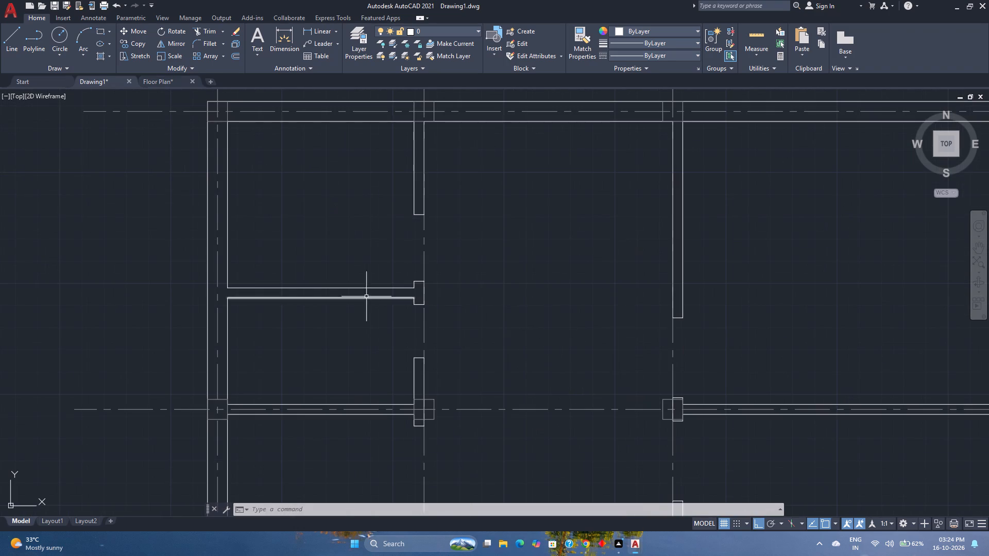
scroll(363, 263, up, 1)
middle_drag(363, 263, 429, 336)
middle_click(429, 336)
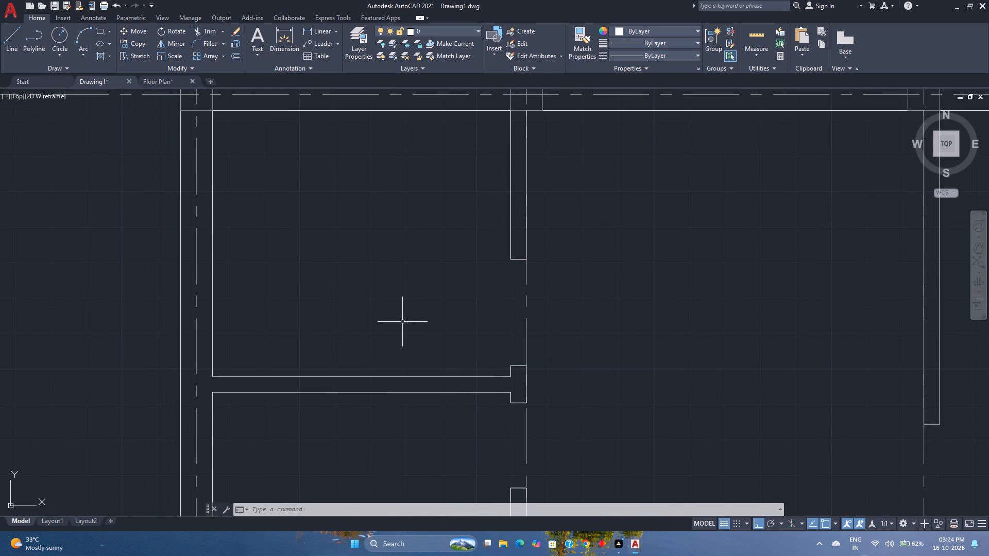
scroll(298, 262, up, 1)
middle_drag(298, 262, 343, 339)
scroll(336, 282, down, 2)
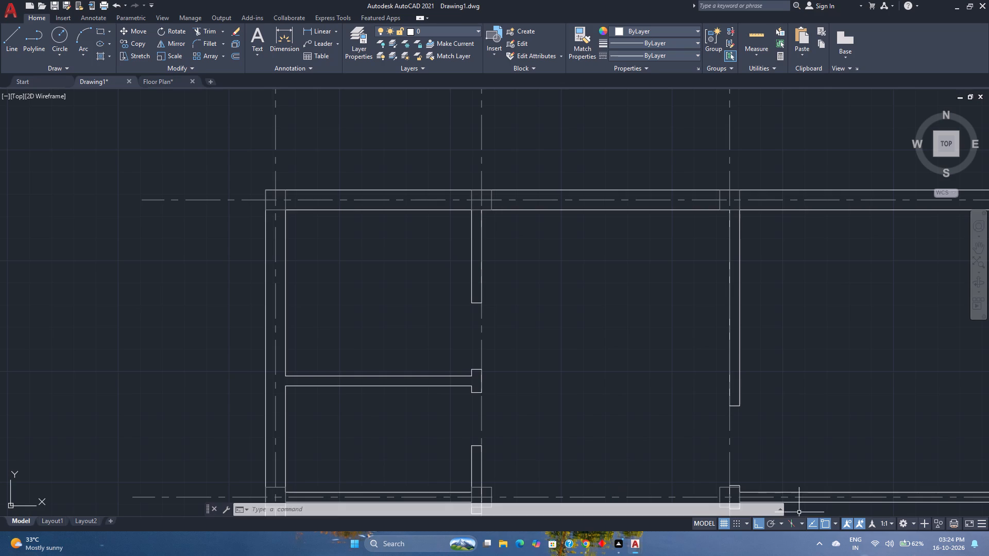
scroll(355, 253, up, 1)
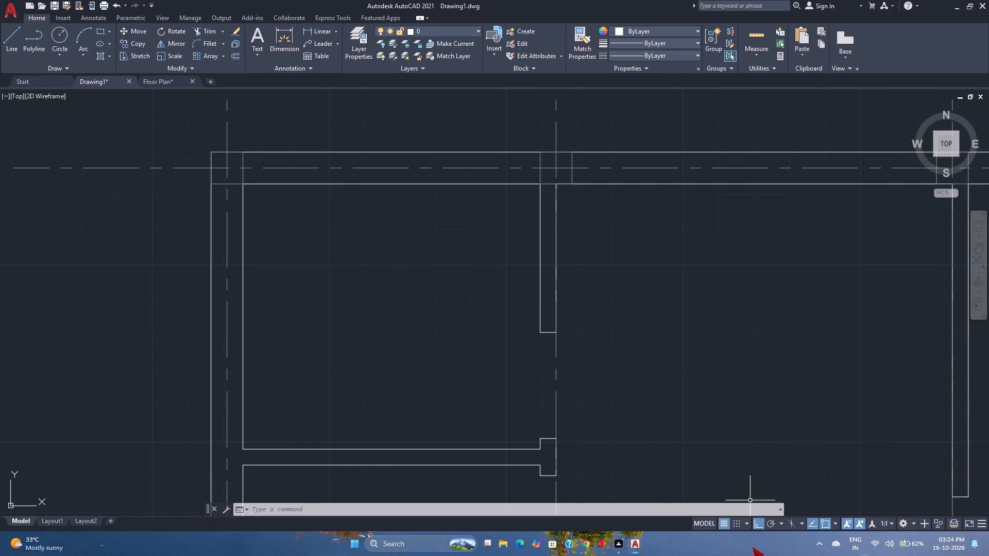
scroll(631, 503, down, 1)
scroll(369, 286, up, 1)
scroll(369, 286, down, 2)
Draw a line across the top exterior wall's thickness at the inner edge of the upper-left corner column.
middle_drag(369, 286, 435, 338)
middle_click(435, 338)
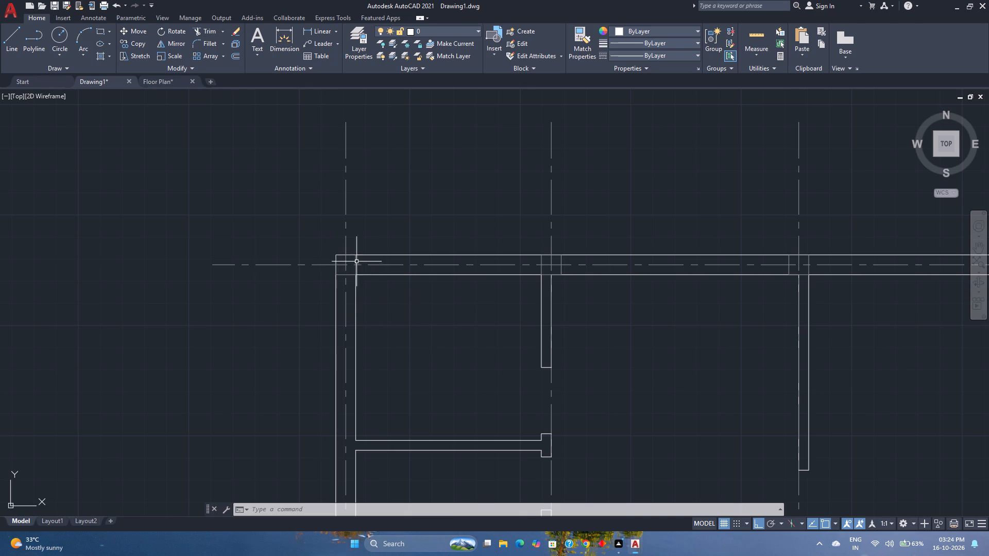
scroll(363, 260, up, 3)
click(16, 46)
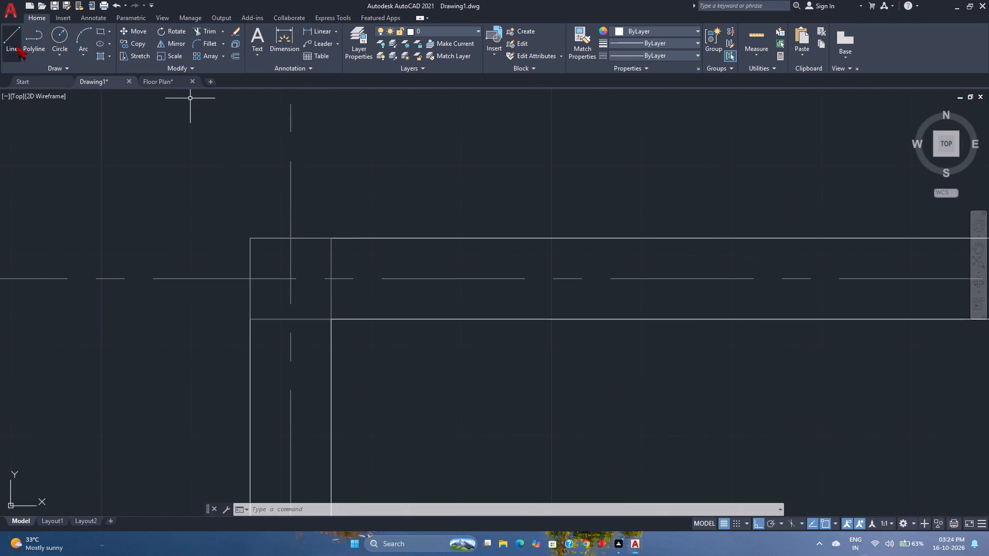
click(331, 242)
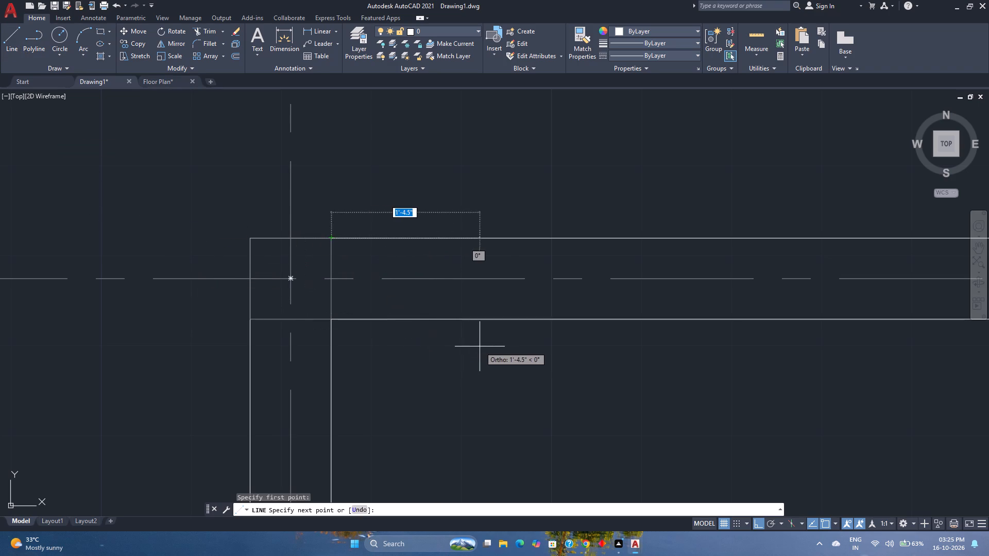
click(333, 319)
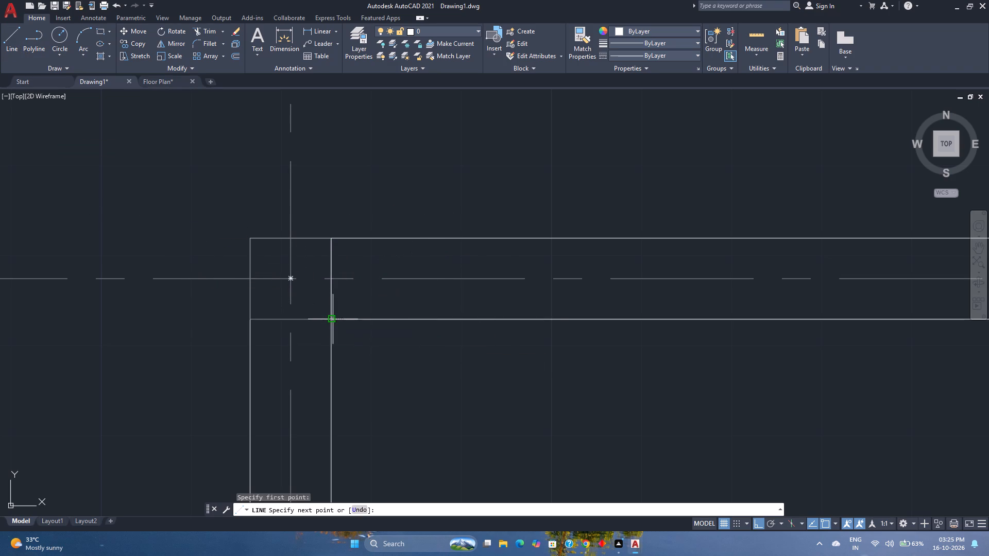
key(Escape)
Move the new cross-wall line 2" to the right along the top wall, away from the corner column.
click(332, 307)
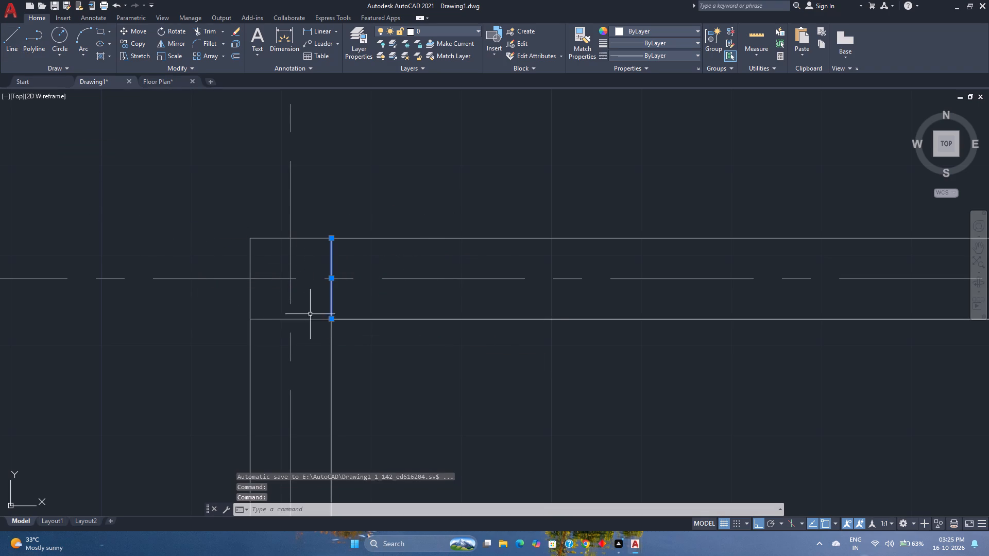
click(131, 28)
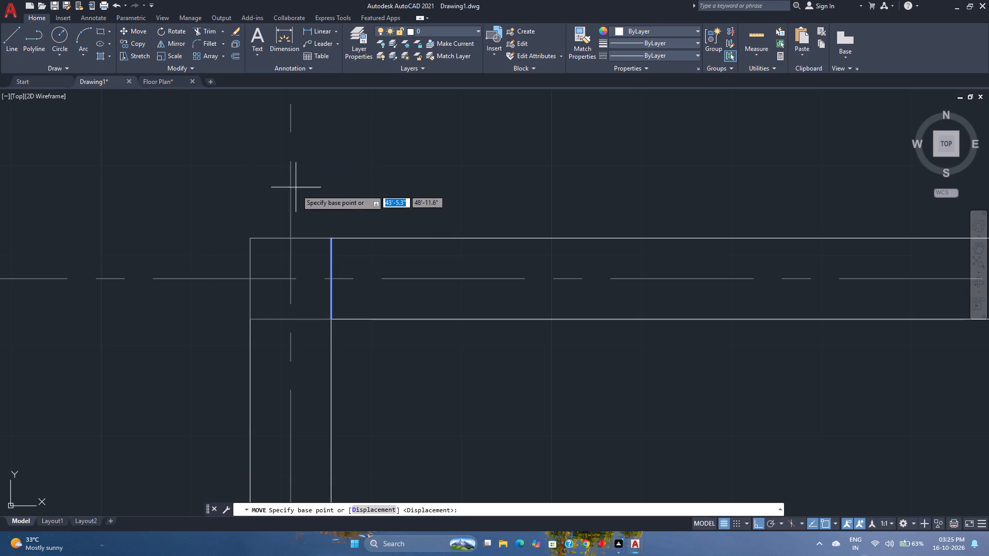
click(332, 236)
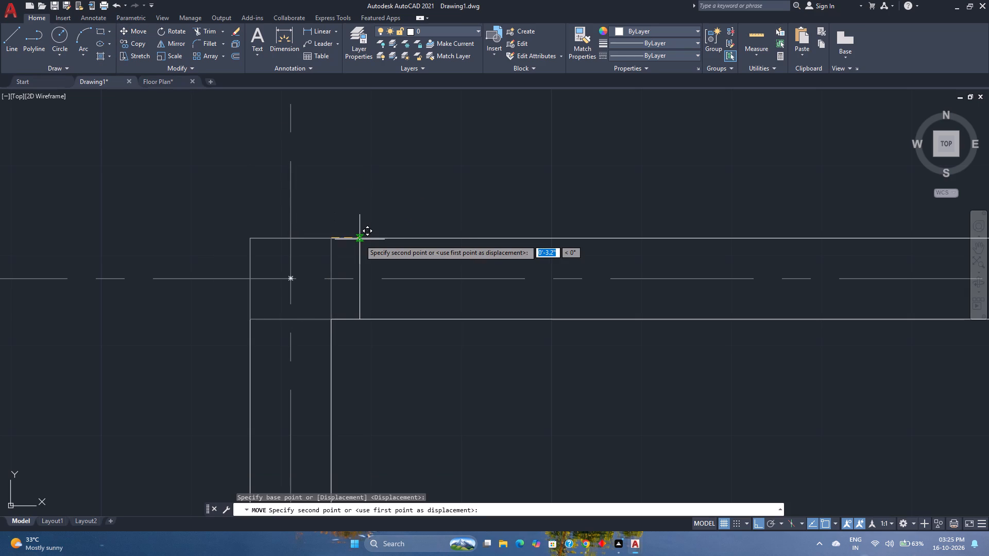
key(2)
key(Return)
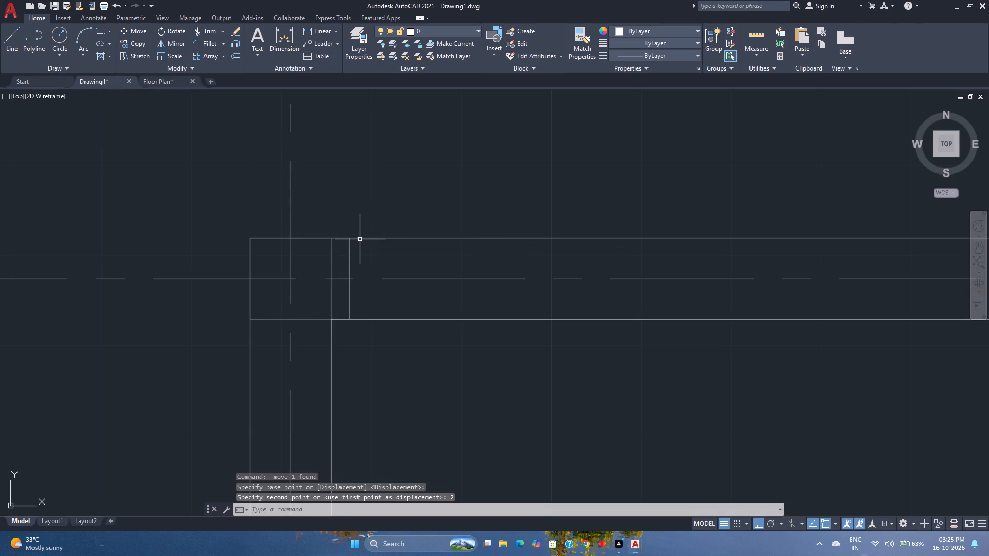
Offset the moved cross-wall line 1'6" to the right to mark the opening's other side.
click(234, 51)
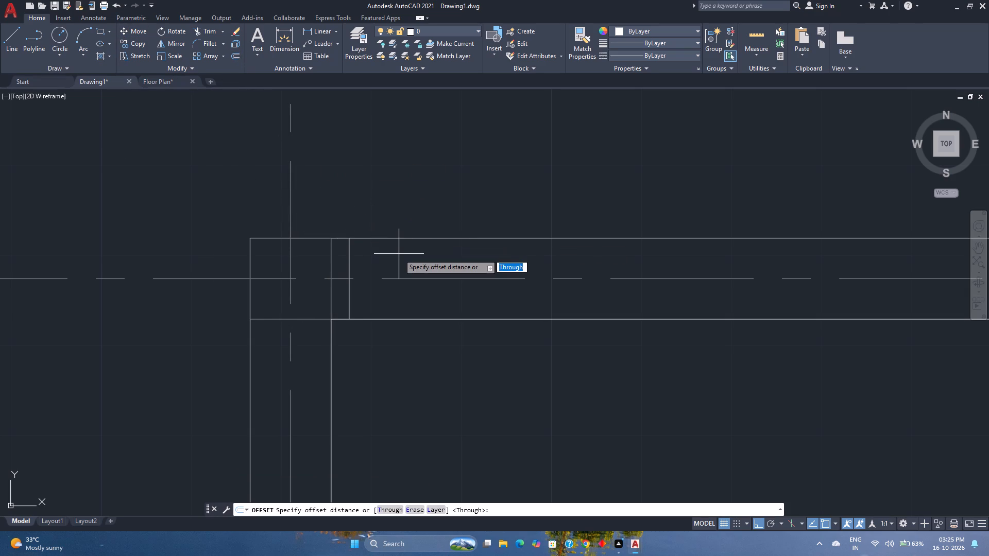
text(1'6)
key(shift+quotedbl)
key(Return)
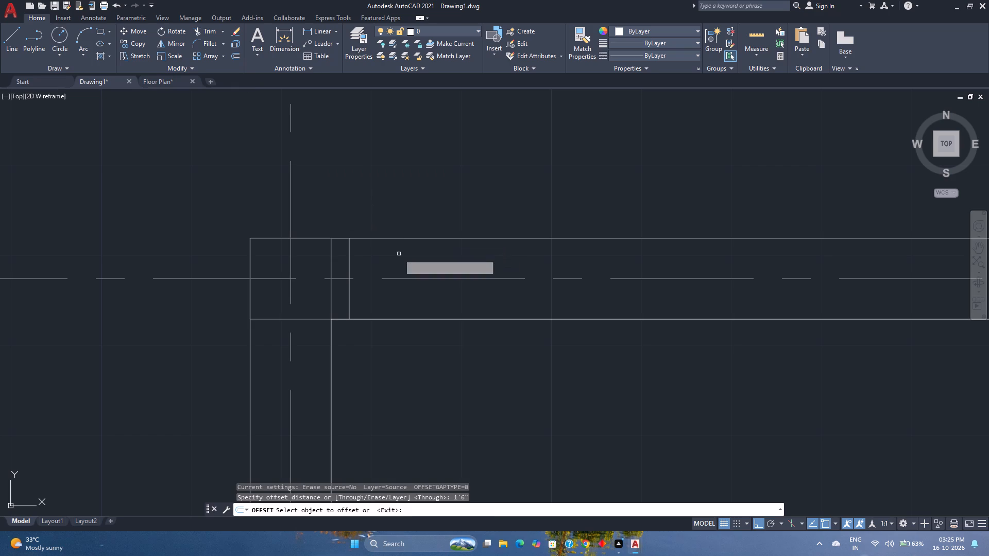
click(349, 259)
scroll(474, 256, down, 3)
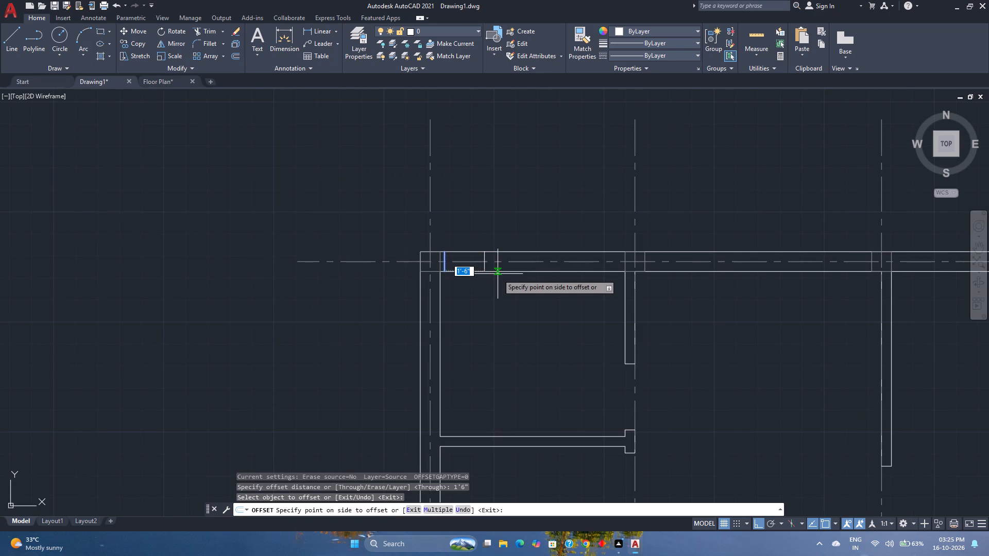
click(500, 274)
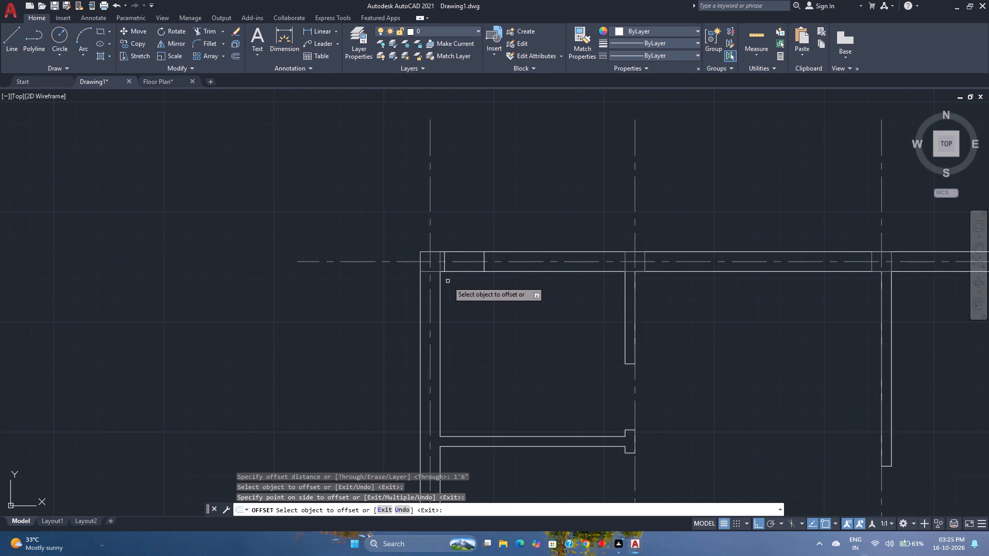
key(Escape)
Trim both top wall lines between the two cross-wall lines to cut the opening in the upper-left room.
text(tr)
key(Return)
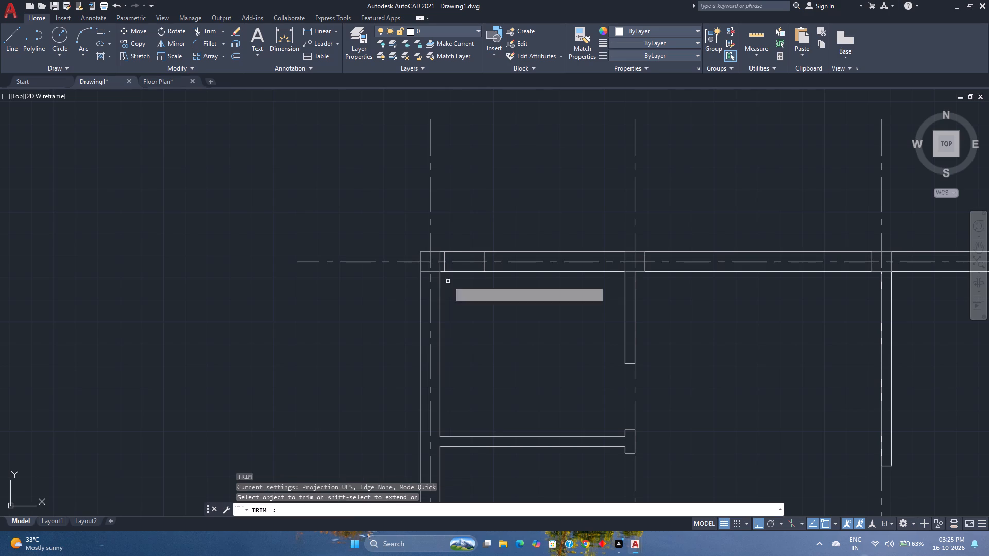
click(460, 223)
click(467, 288)
key(space)
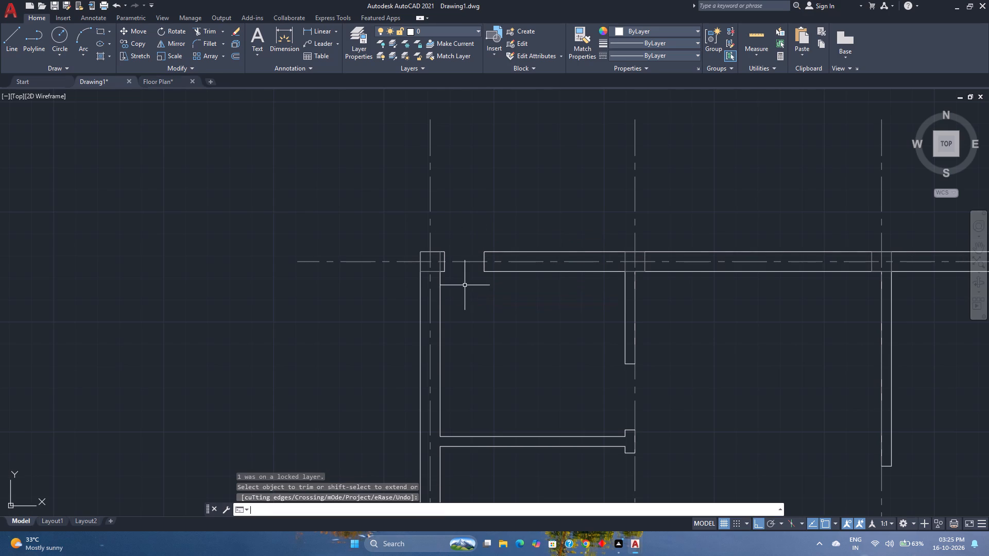
Draw a line across the top wall's thickness at the midpoint of the middle room's wall.
middle_drag(570, 302, 484, 311)
middle_click(484, 311)
scroll(561, 290, up, 2)
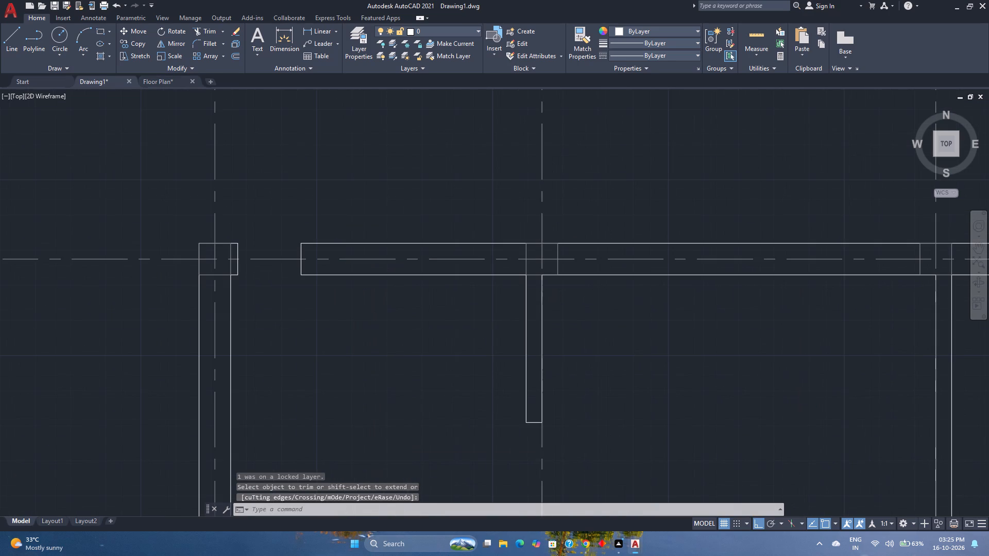
middle_drag(561, 290, 512, 302)
middle_click(512, 302)
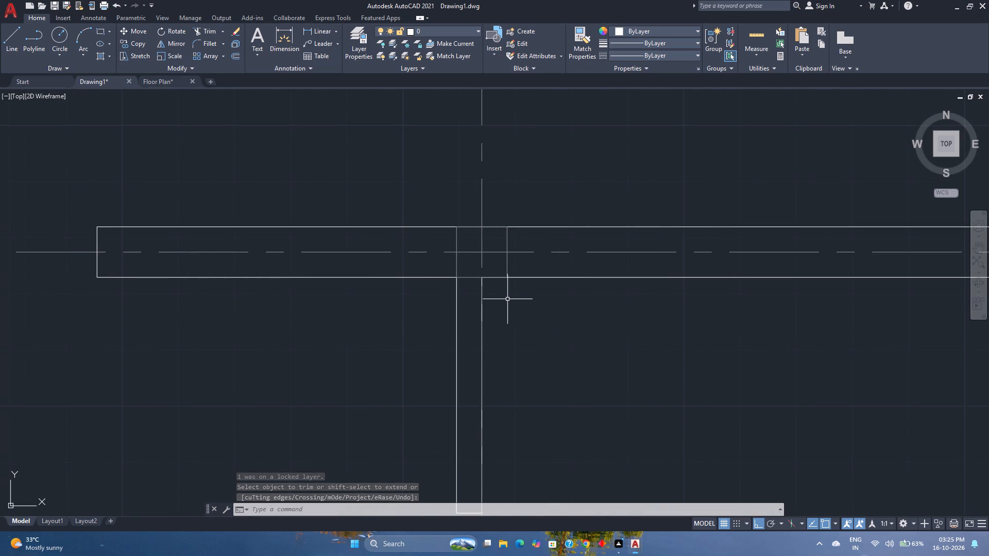
scroll(507, 299, down, 1)
middle_drag(507, 299, 445, 318)
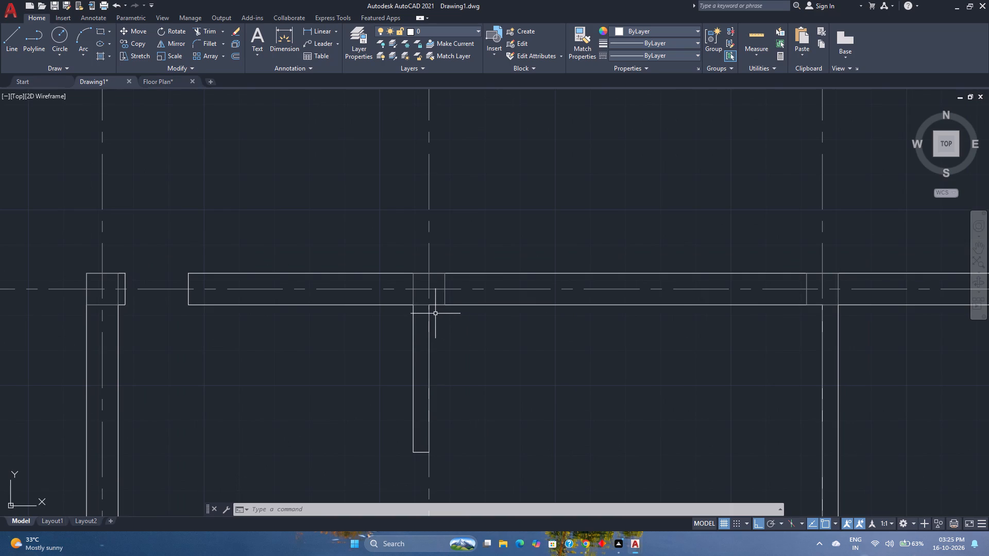
scroll(425, 303, down, 3)
scroll(448, 325, up, 2)
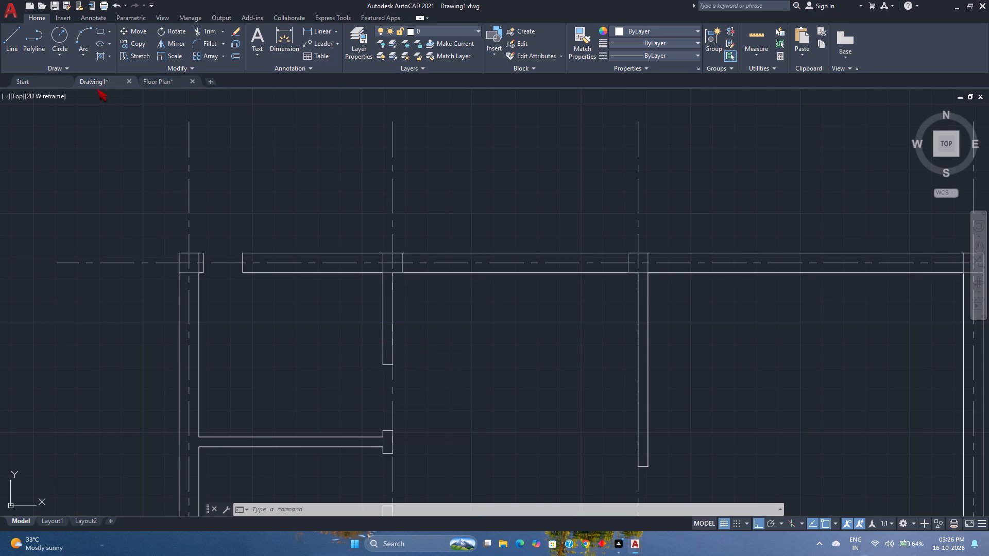
click(13, 38)
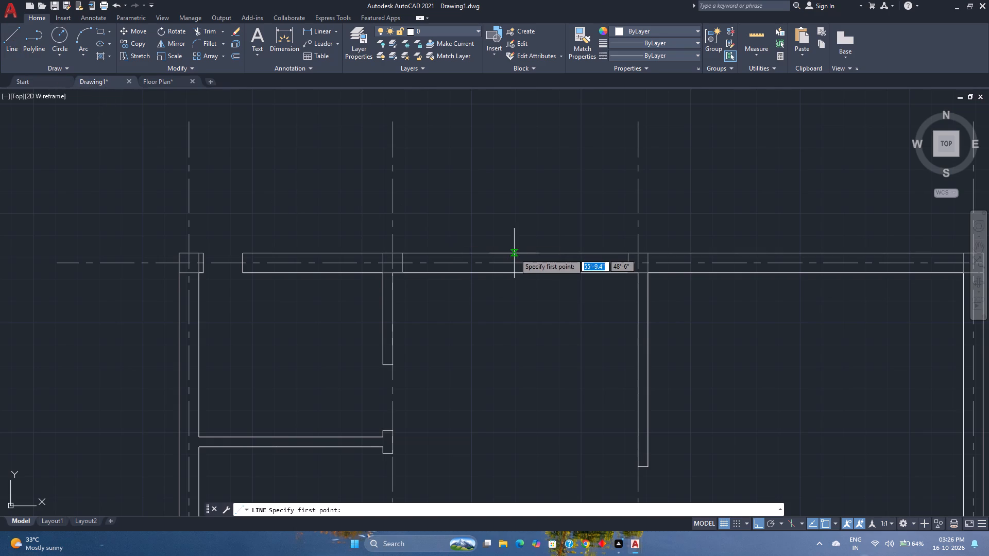
click(519, 274)
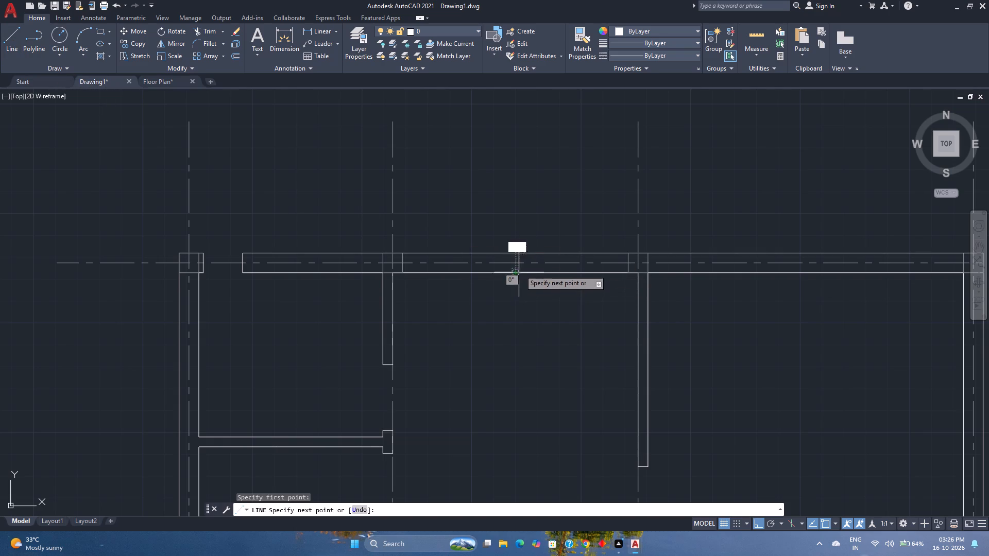
click(517, 255)
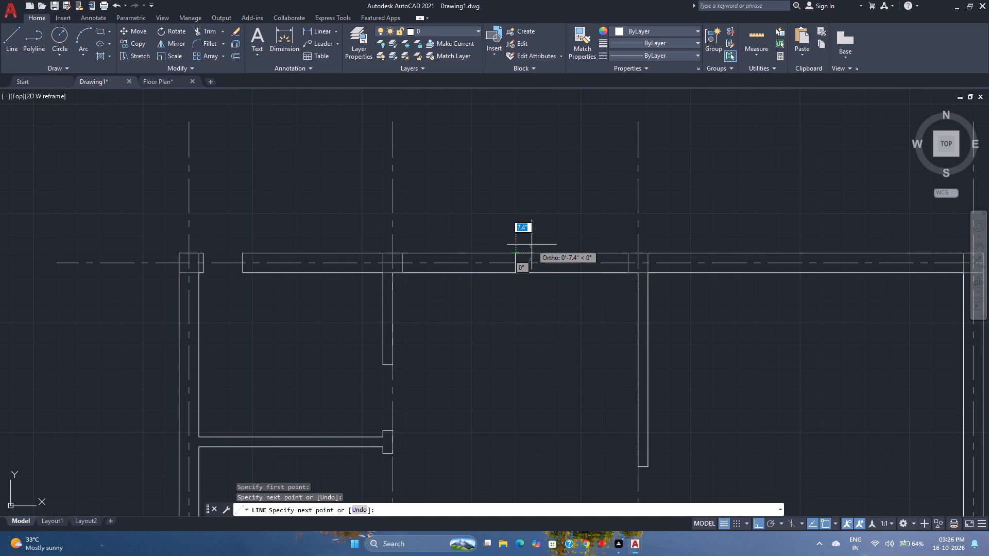
key(Escape)
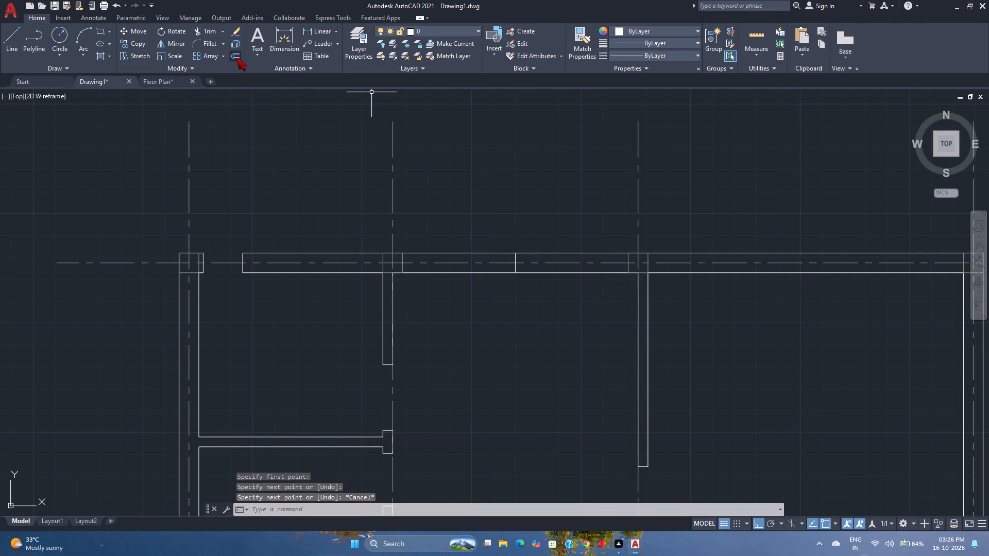
Offset the middle room's midpoint cross-wall line 2' to each side along the top wall.
click(236, 58)
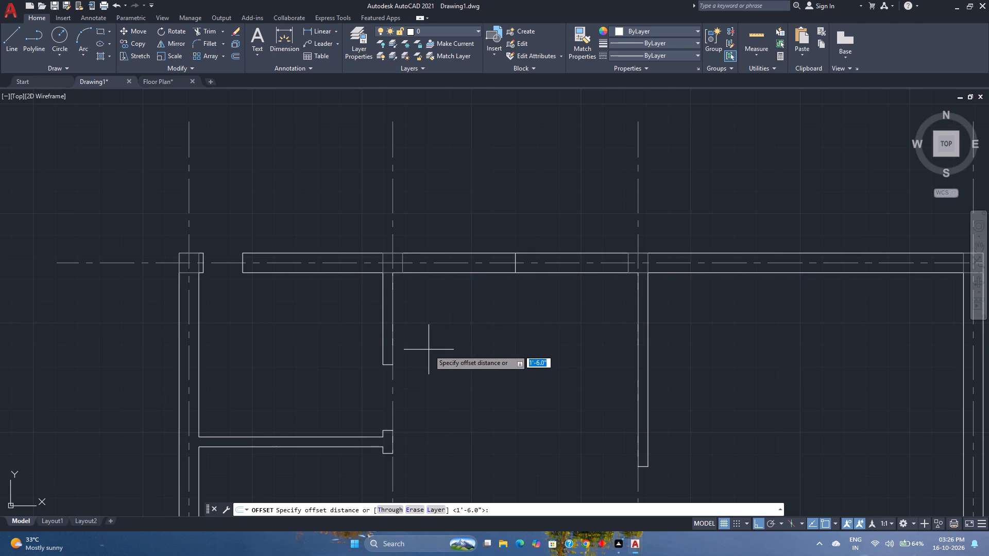
key(2)
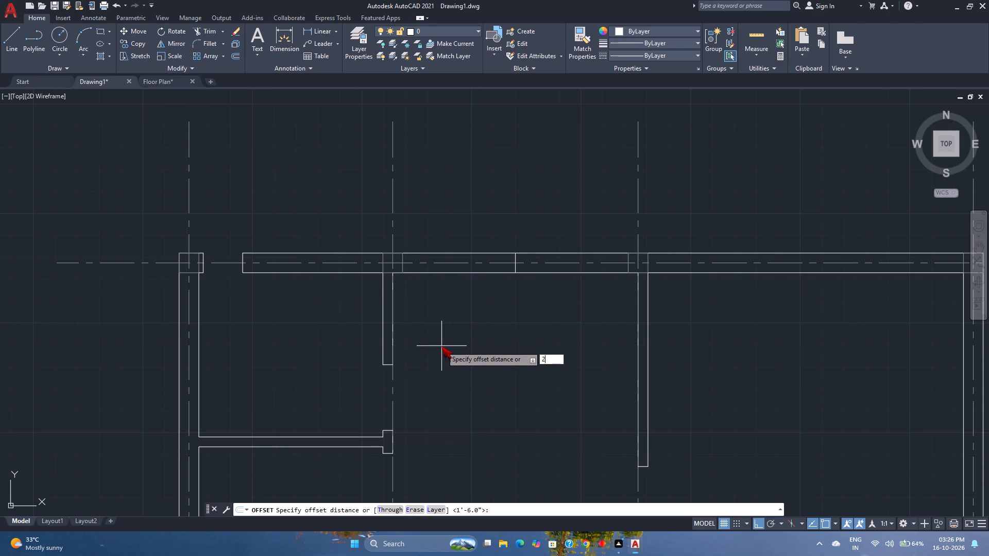
key(apostrophe)
key(Return)
scroll(498, 262, up, 2)
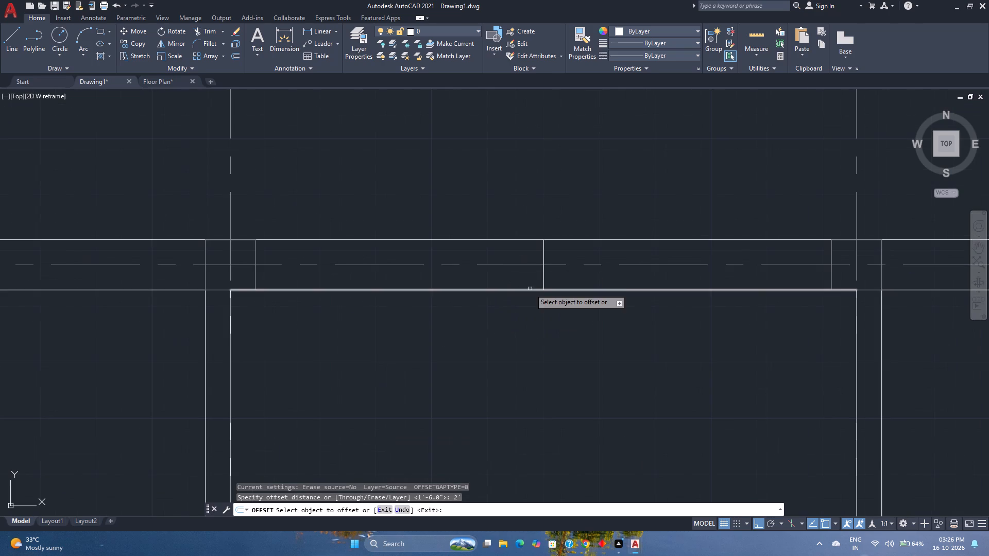
click(543, 276)
scroll(486, 281, down, 3)
click(486, 281)
scroll(508, 279, up, 1)
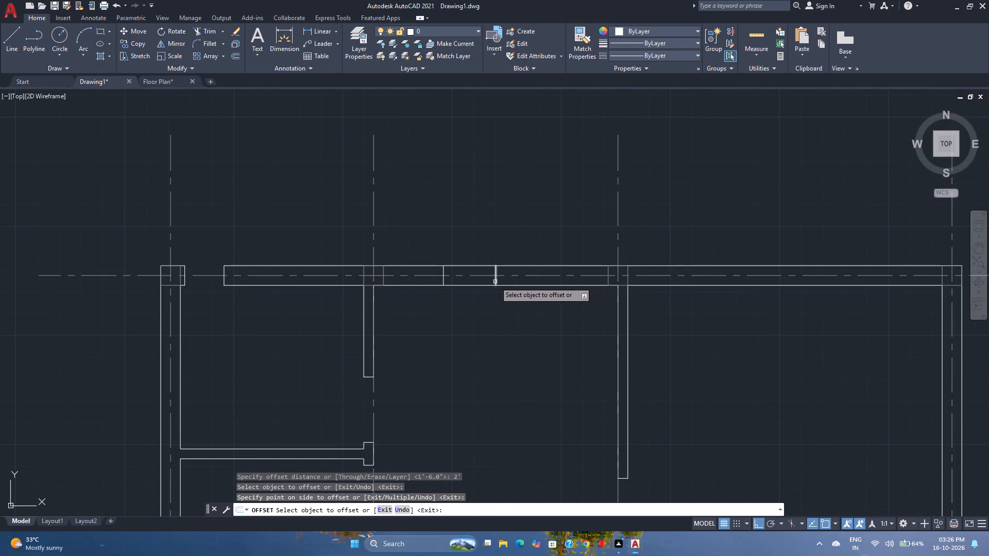
click(495, 282)
click(550, 280)
key(Escape)
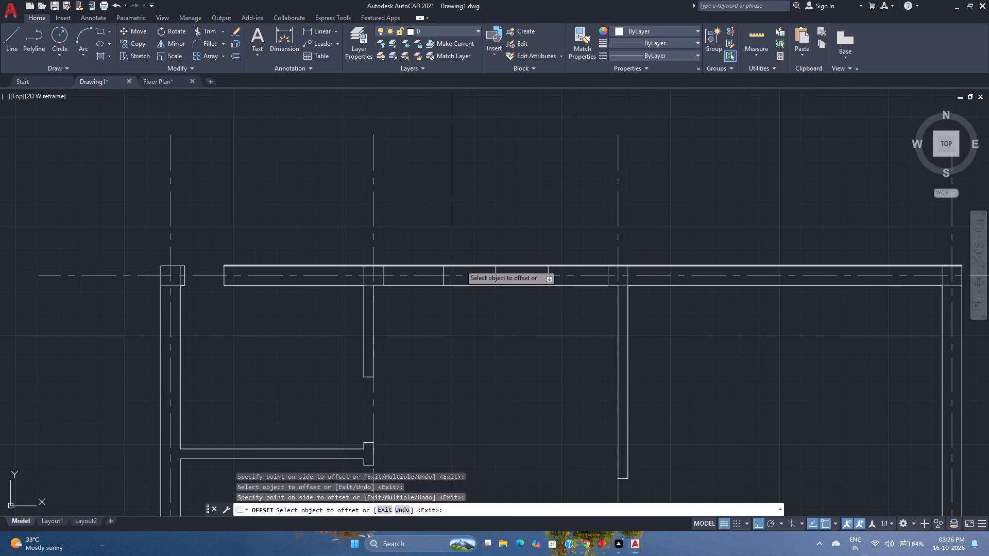
Delete the original midpoint line between the two offset lines in the middle room's top wall.
scroll(514, 286, up, 2)
drag(497, 275, 492, 273)
click(444, 267)
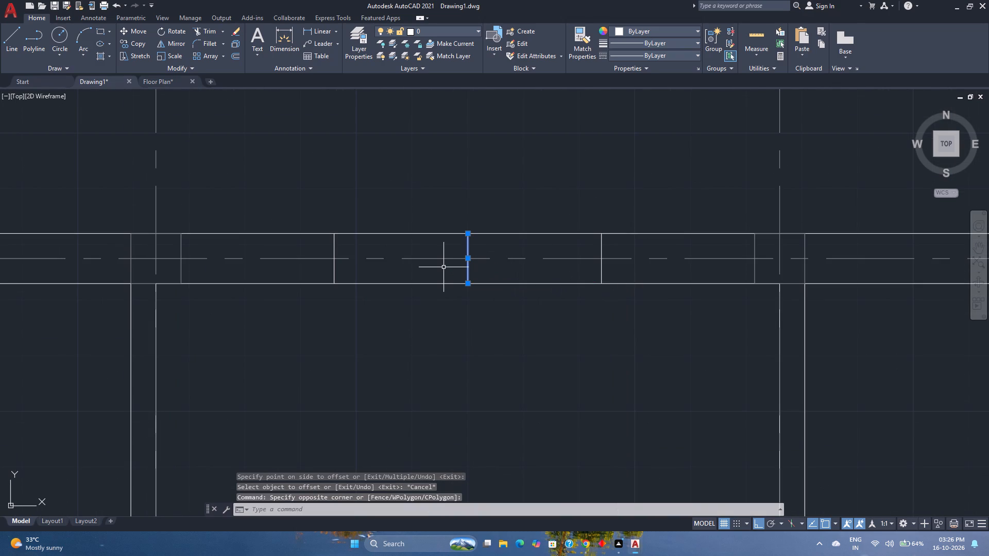
key(Delete)
Trim both top wall lines between the two offset lines to cut the middle room's window opening.
scroll(601, 365, down, 3)
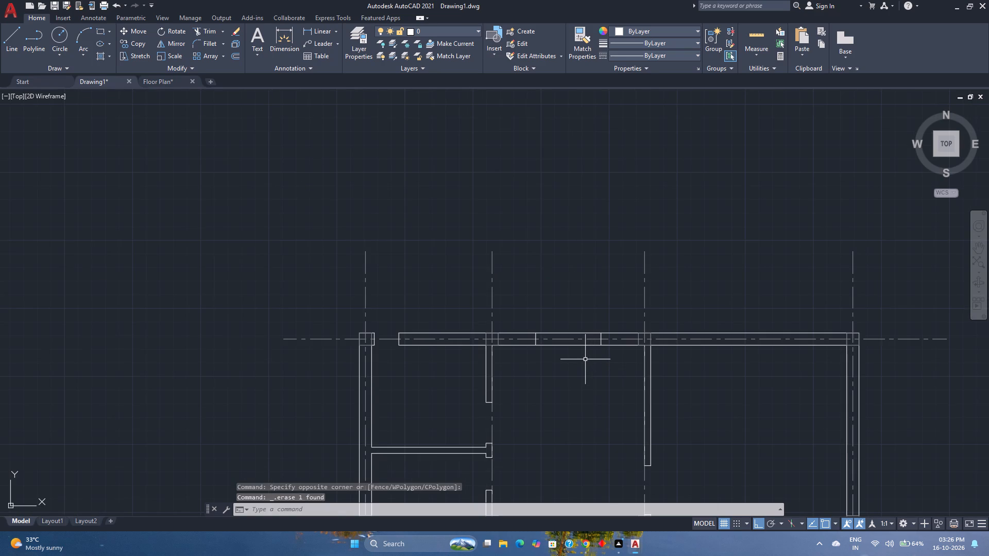
text(tr)
key(Return)
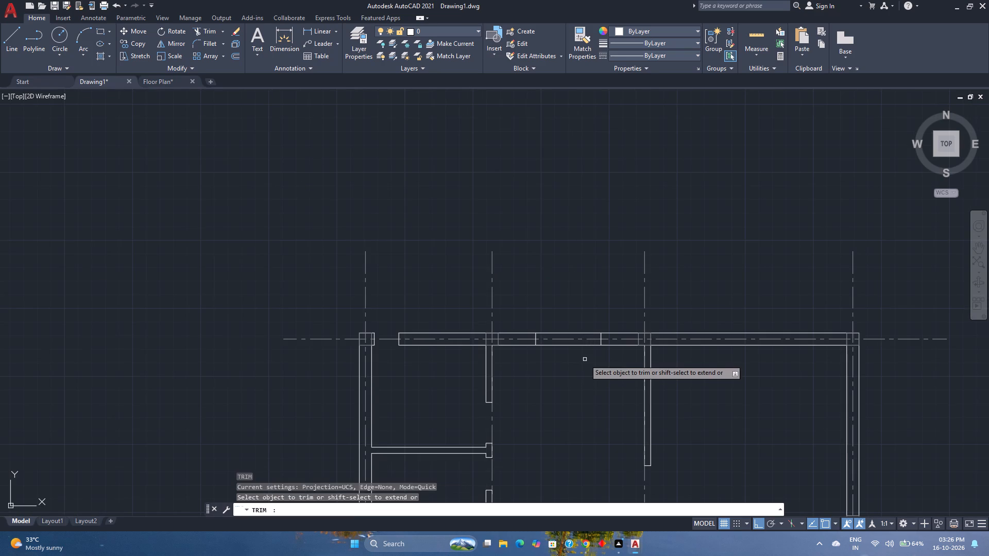
click(584, 332)
click(577, 363)
click(579, 327)
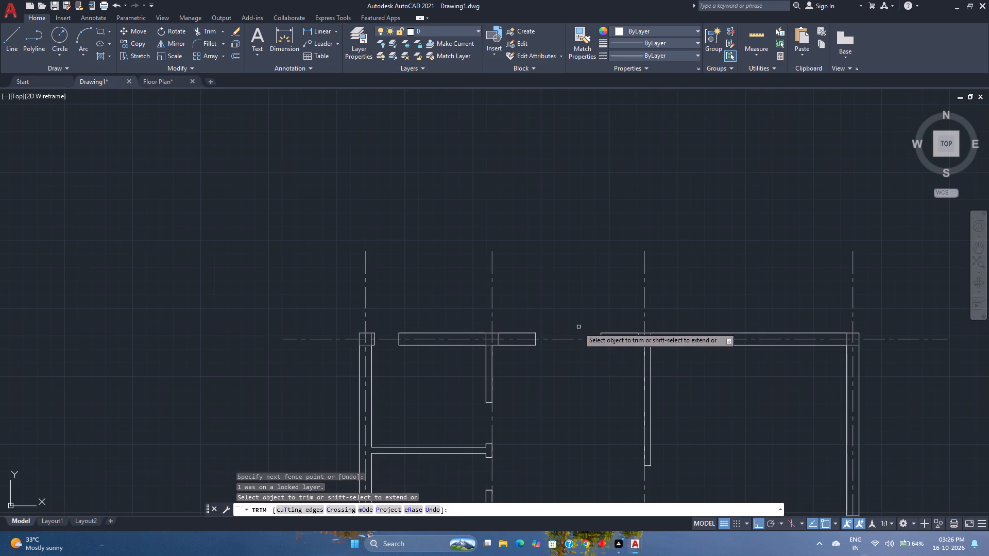
key(space)
Draw a line across the top wall's thickness at the midpoint of the upper-right room's wall.
scroll(717, 371, up, 1)
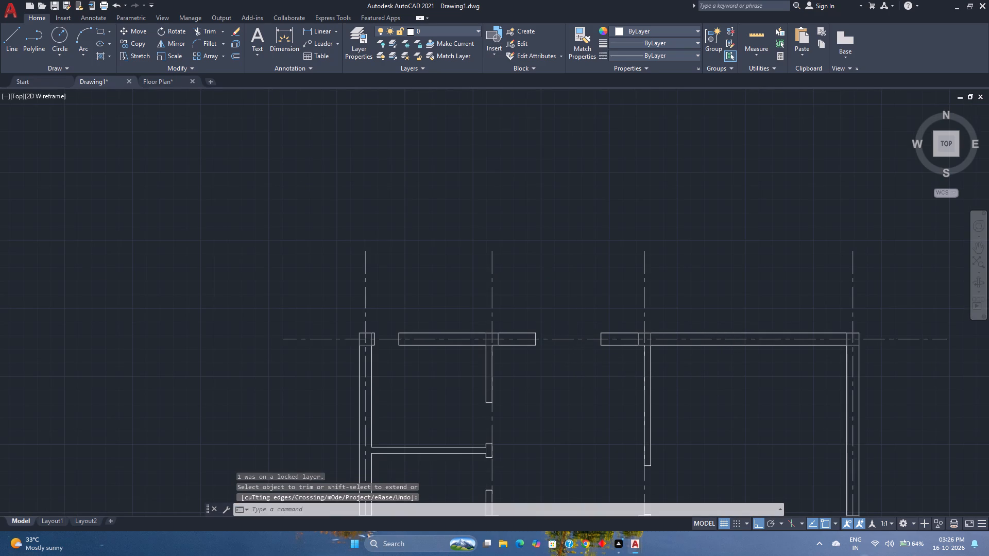
middle_drag(715, 371, 473, 354)
middle_click(473, 354)
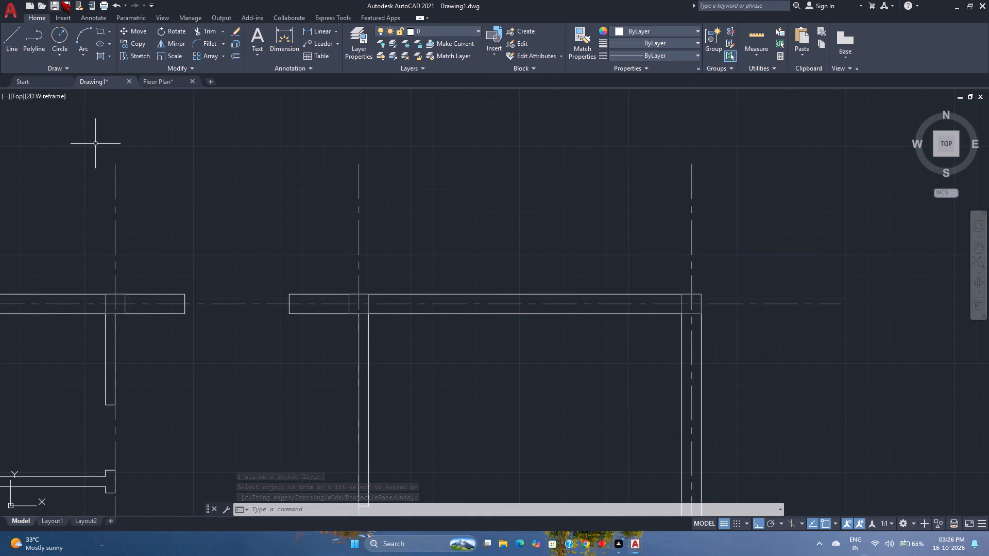
click(13, 32)
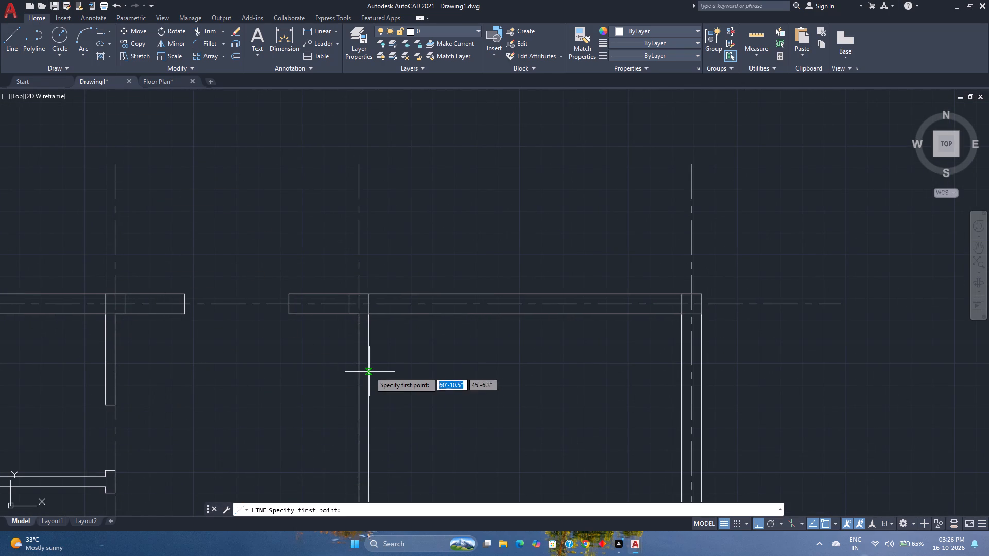
click(527, 314)
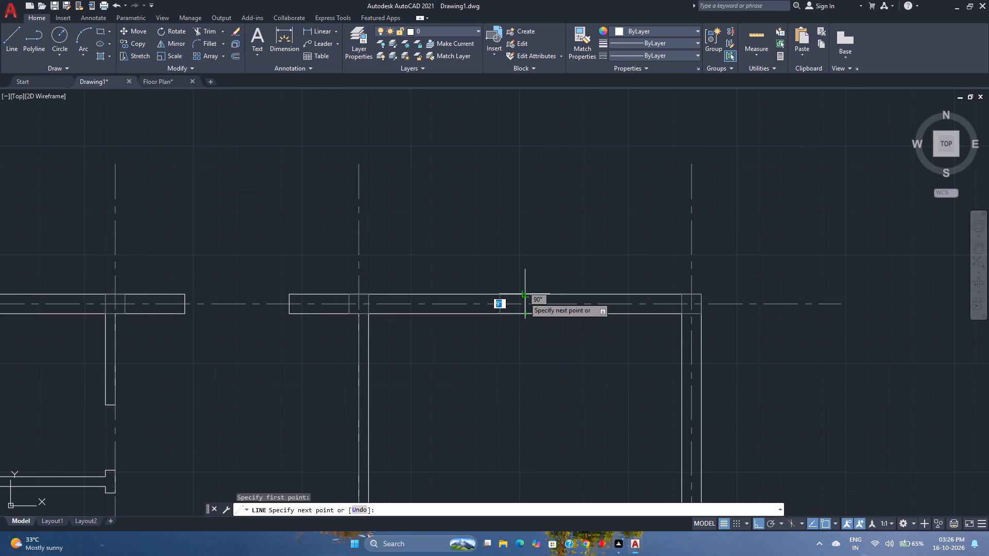
click(524, 297)
key(Escape)
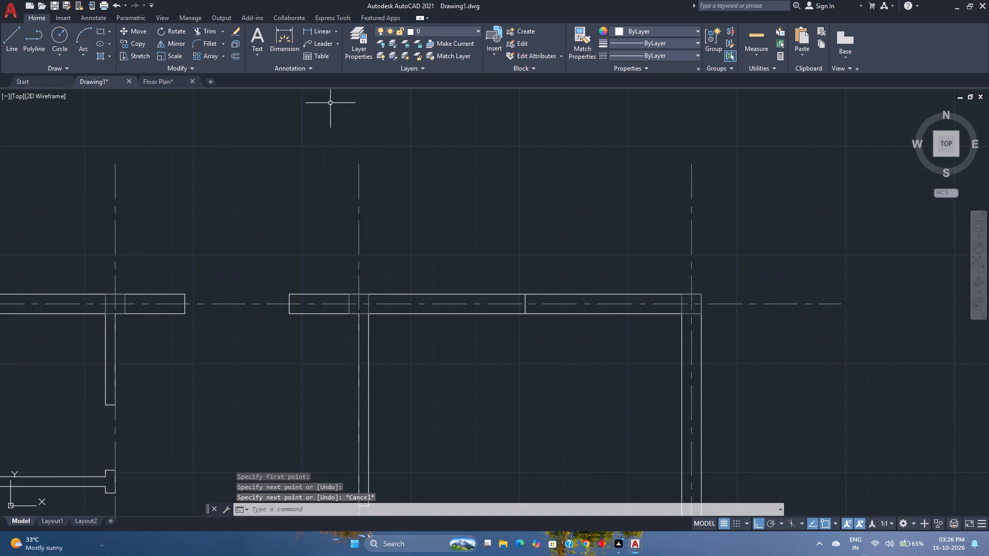
Offset the upper-right room's midpoint cross-wall line 3' to each side along the top wall.
click(237, 58)
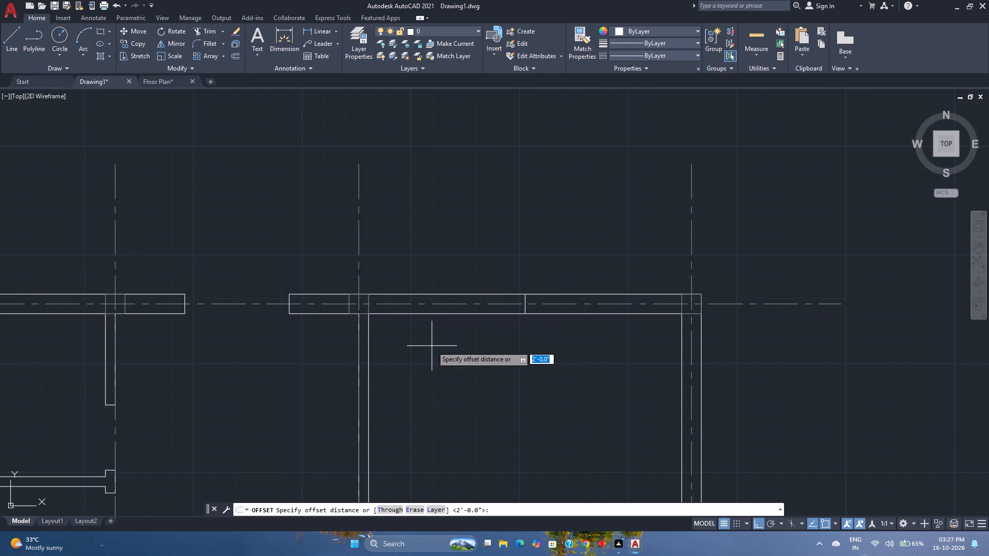
text(3')
key(Return)
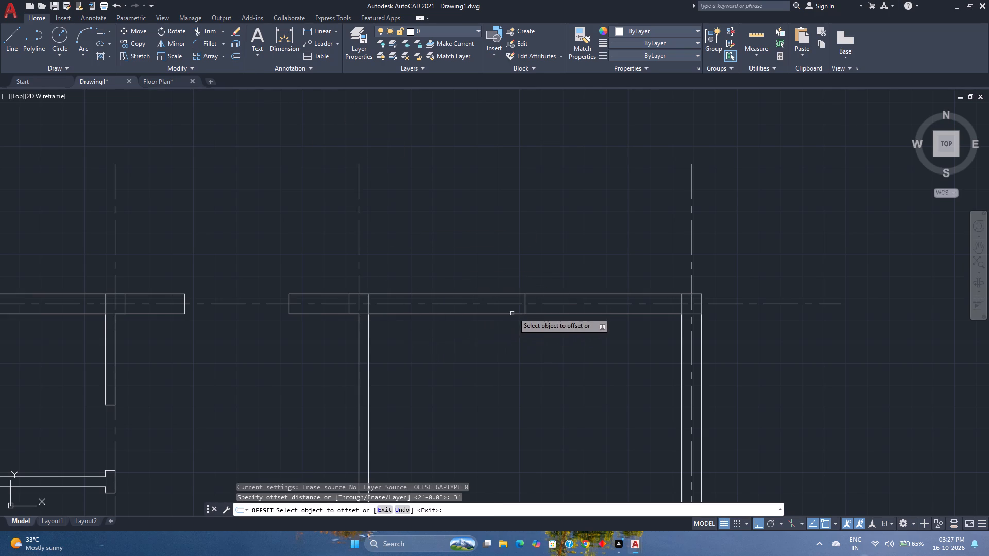
scroll(537, 293, up, 1)
click(519, 316)
click(419, 319)
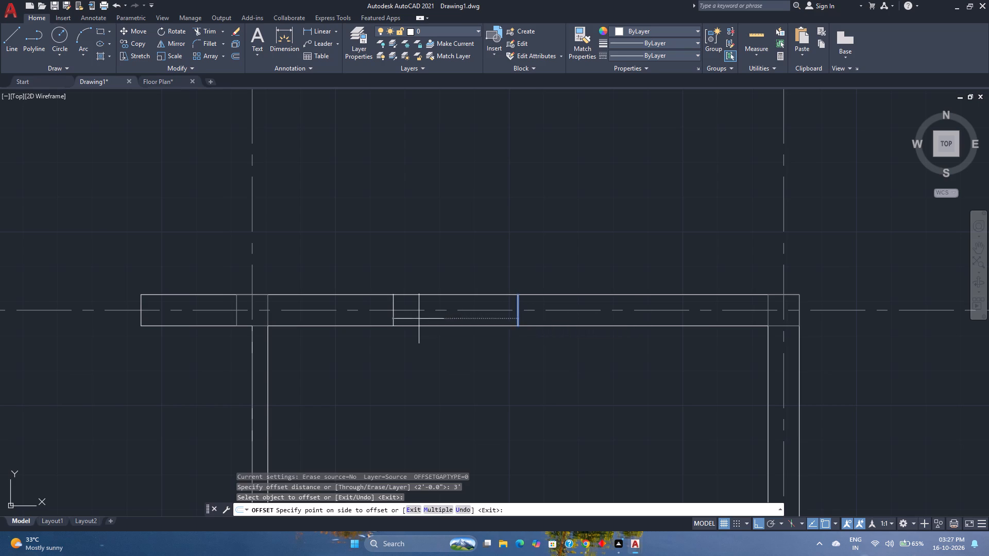
click(517, 315)
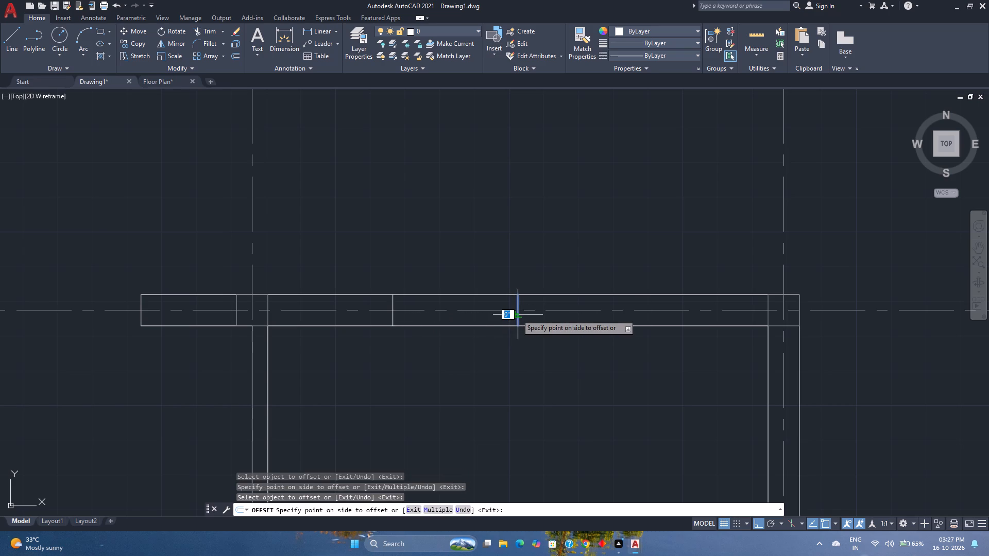
click(629, 318)
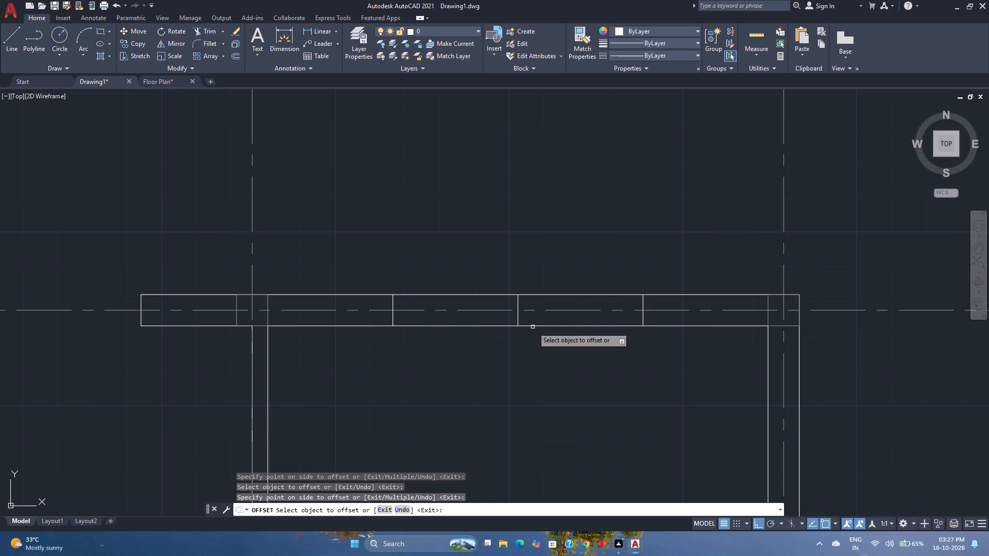
key(Escape)
Delete the original midpoint line between the two offset lines in the upper-right room's top wall.
click(527, 317)
click(502, 317)
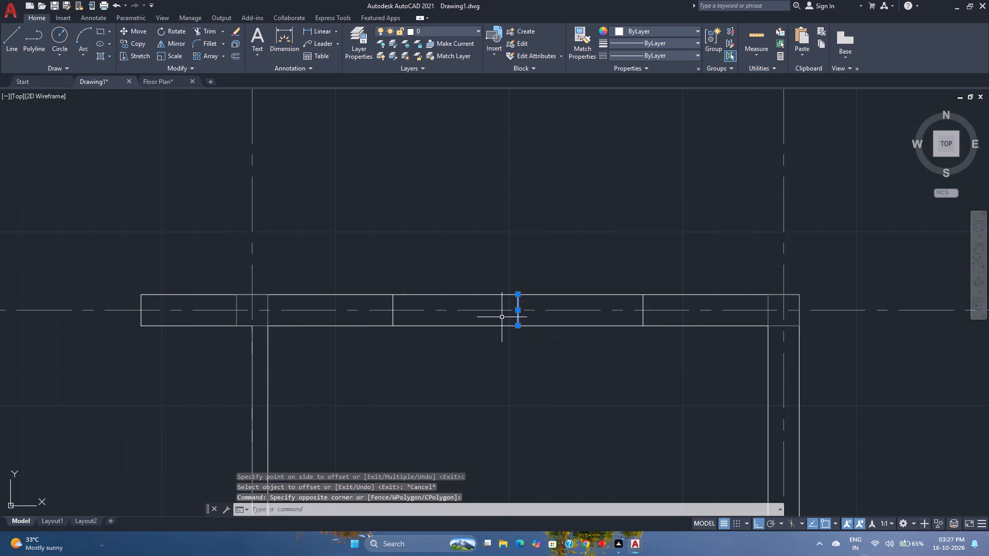
key(Delete)
Trim both top wall lines between the two offset lines to cut the upper-right room's window opening.
scroll(504, 323, down, 1)
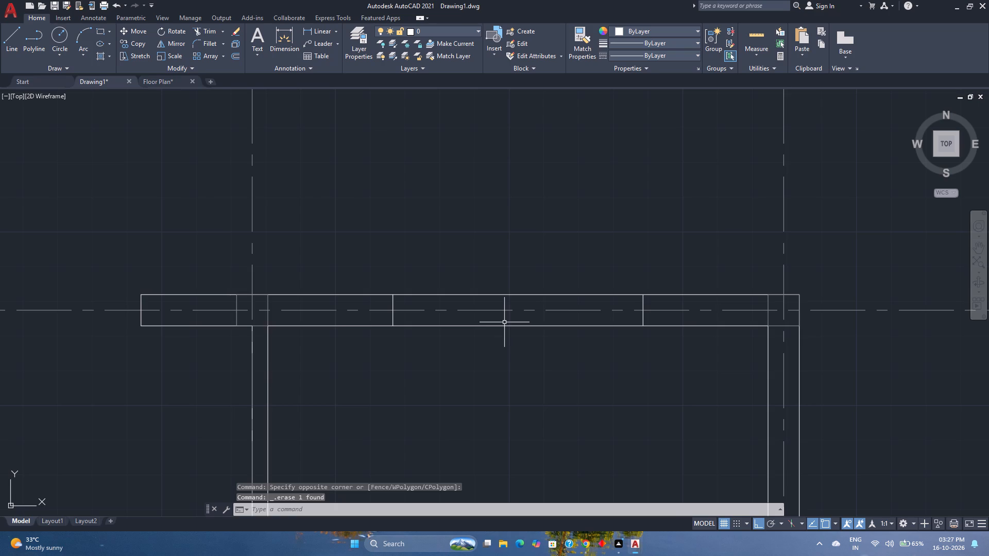
text(tr)
key(Return)
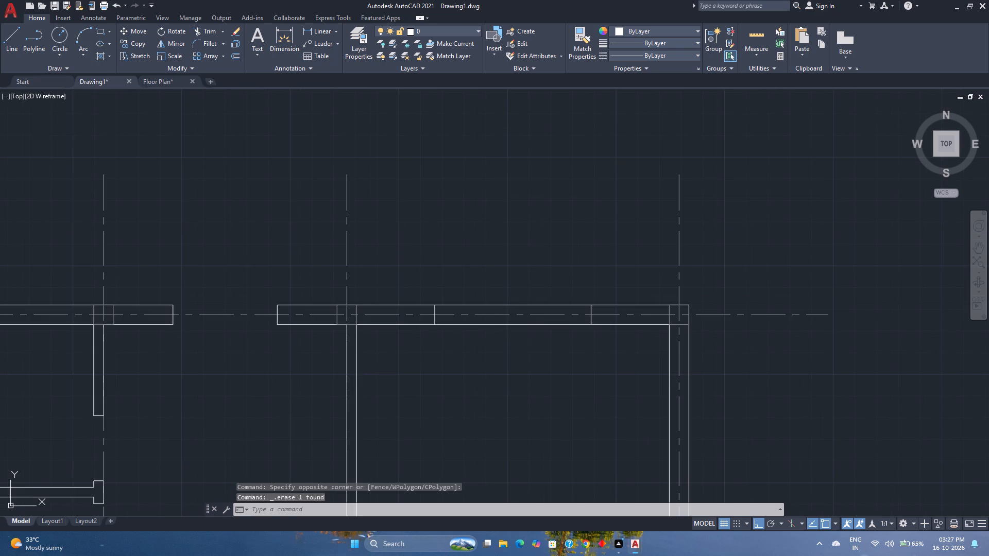
click(526, 291)
click(515, 382)
key(space)
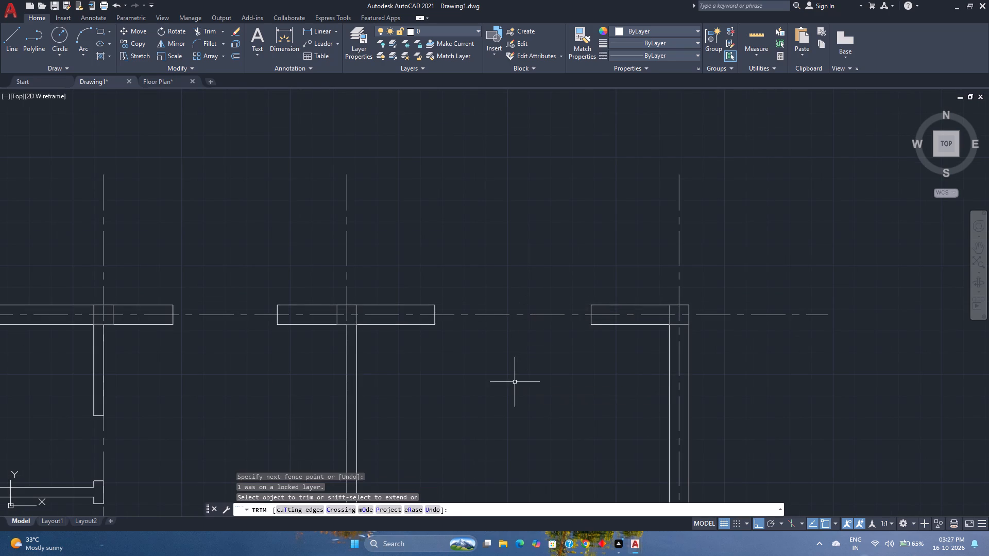
Examine the whole floor plan to review the top wall openings and the remaining exterior walls.
scroll(513, 377, down, 1)
middle_drag(514, 384, 514, 362)
scroll(533, 328, down, 2)
scroll(538, 378, up, 1)
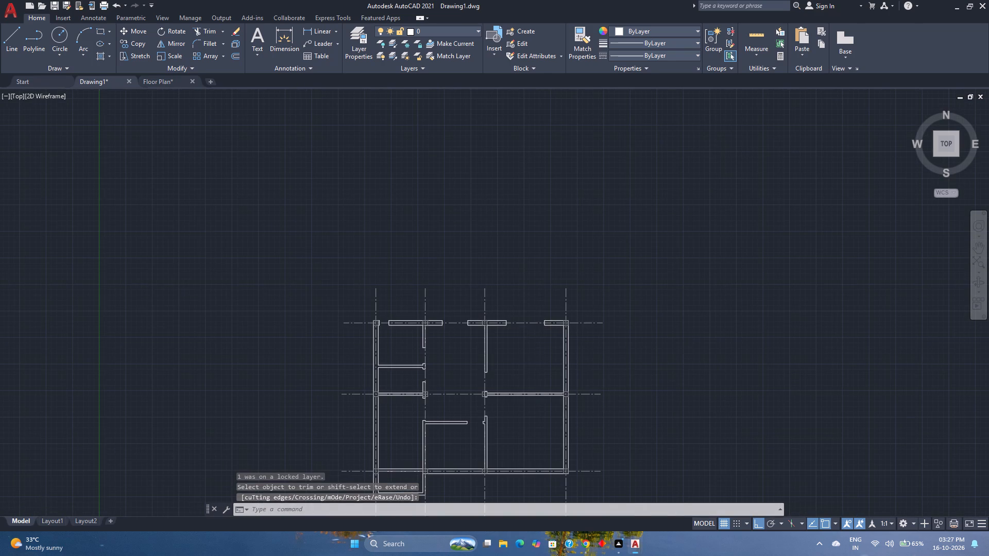
middle_drag(538, 378, 534, 352)
middle_click(534, 352)
scroll(502, 326, up, 1)
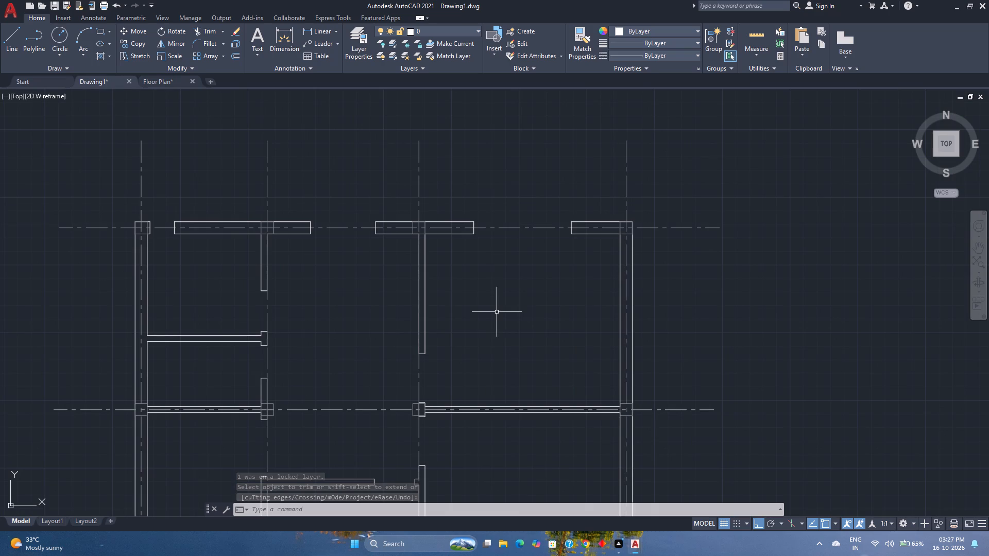
scroll(559, 334, down, 2)
middle_drag(559, 332, 497, 271)
middle_click(497, 271)
scroll(497, 271, up, 1)
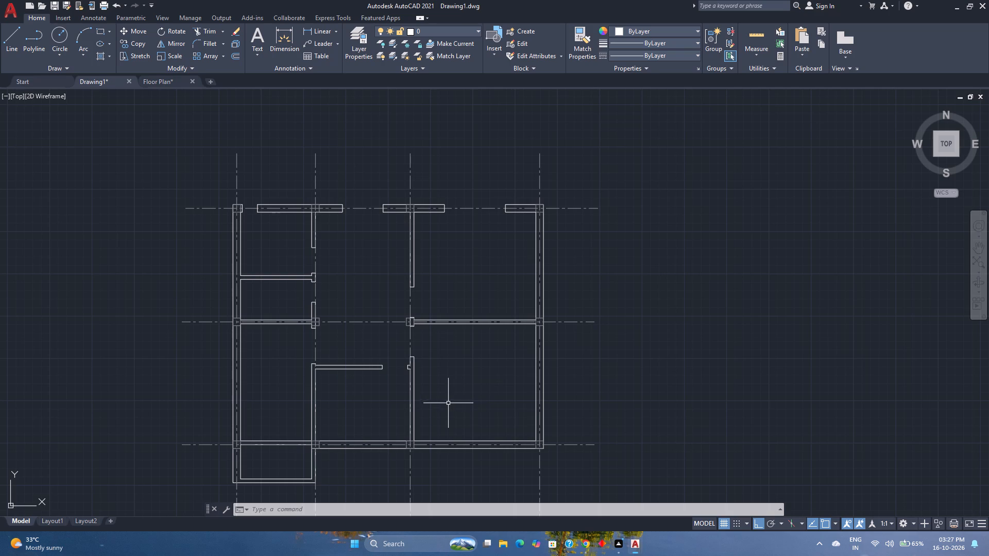
Draw a line across the bottom wall's thickness at the lower-right room's inner left corner.
scroll(441, 448, up, 3)
middle_drag(430, 458, 422, 406)
middle_click(422, 406)
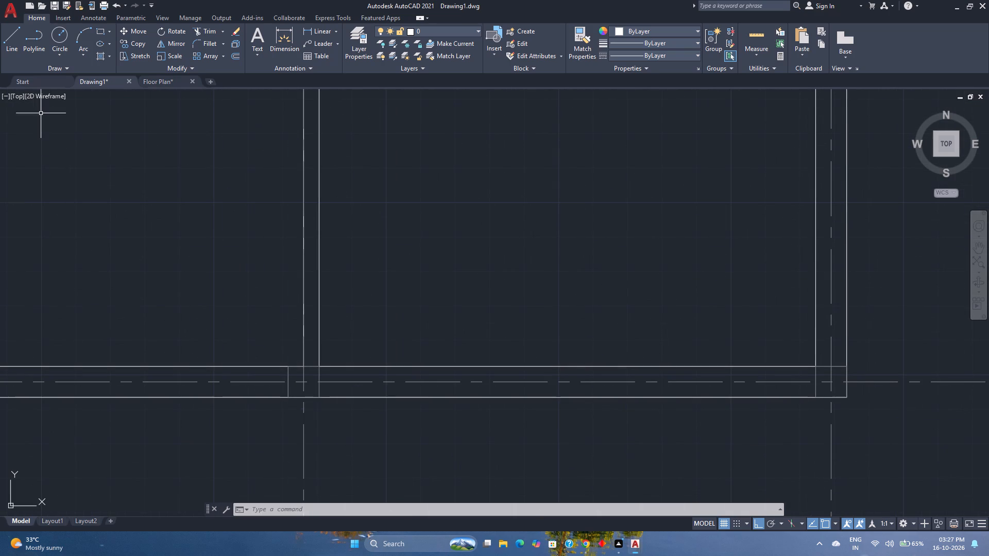
click(4, 43)
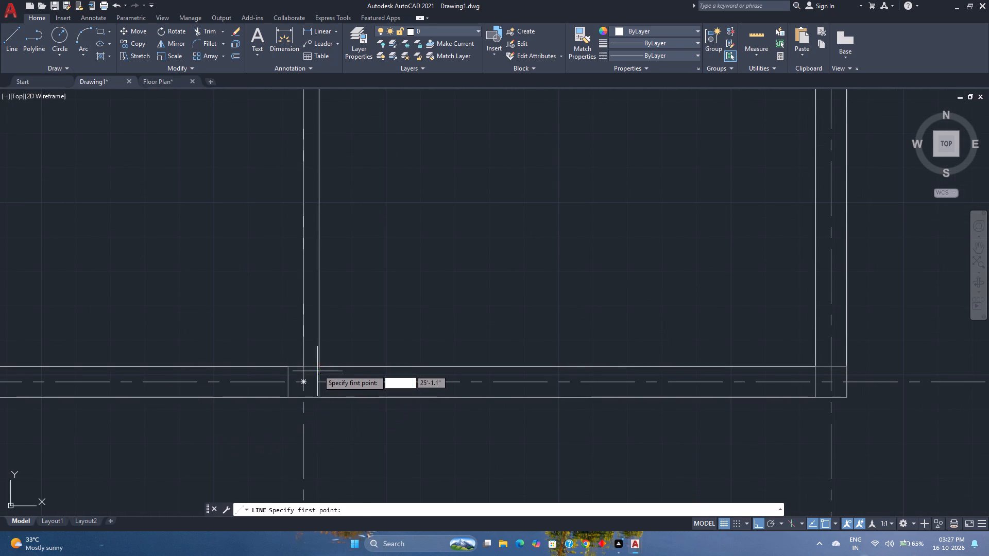
click(319, 369)
click(319, 397)
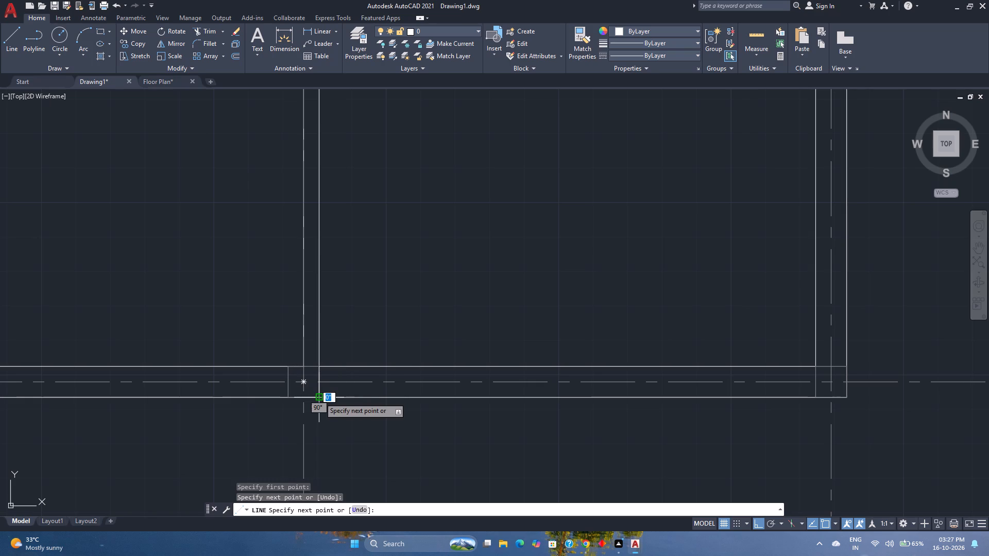
key(Escape)
Move the new cross-wall line 3" to the right along the bottom wall, away from the corner.
click(319, 389)
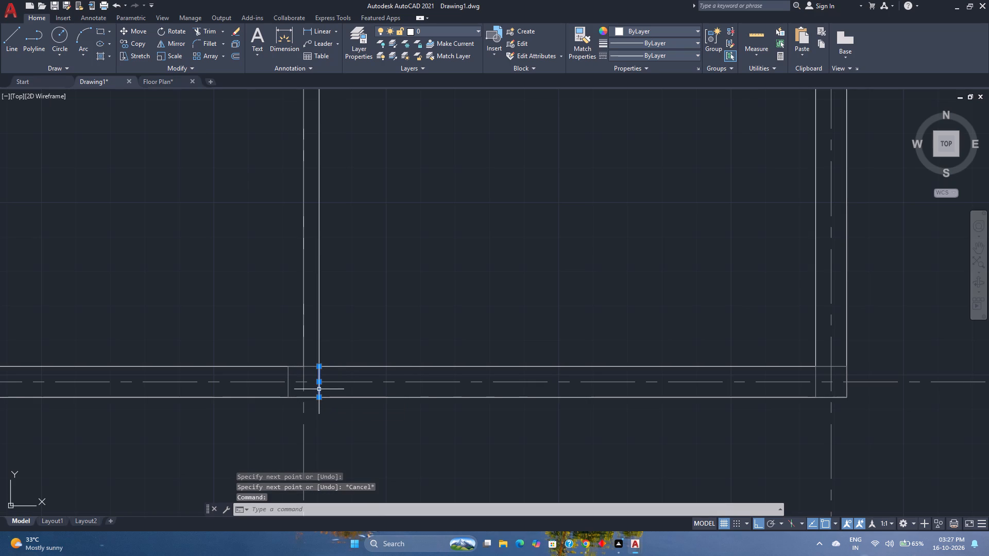
key(m)
key(Return)
click(319, 368)
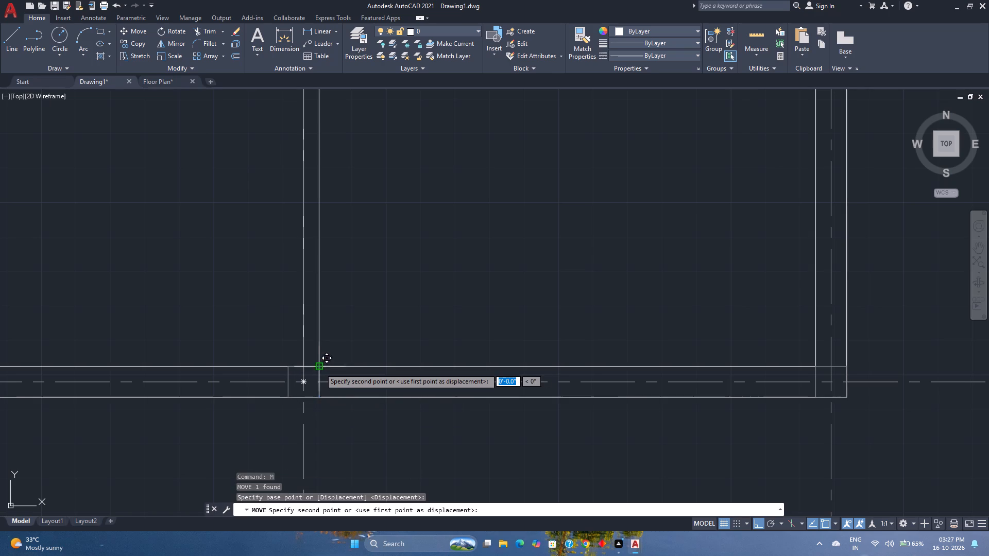
key(3)
key(Return)
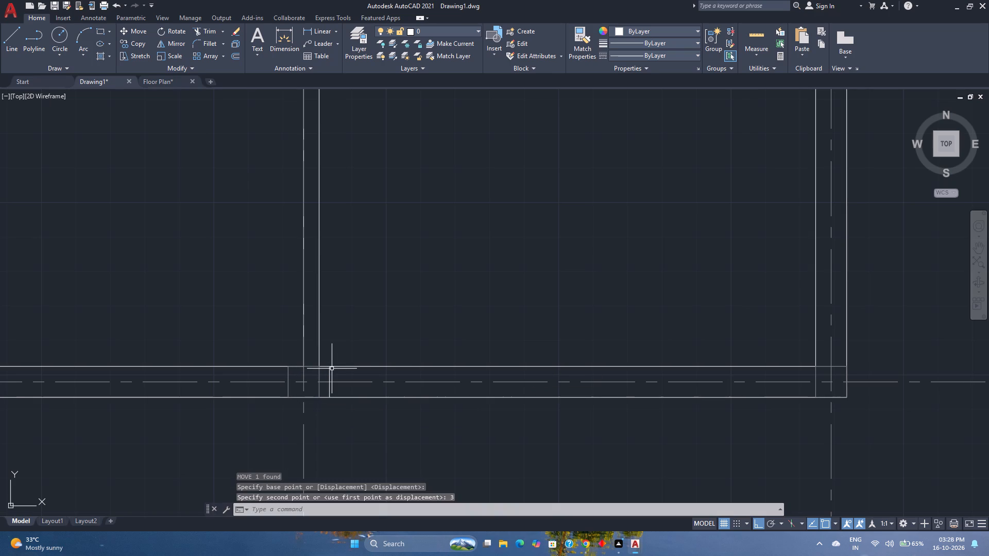
Offset the moved cross-wall line 3' to the right to mark the other side of the bottom wall opening.
click(235, 52)
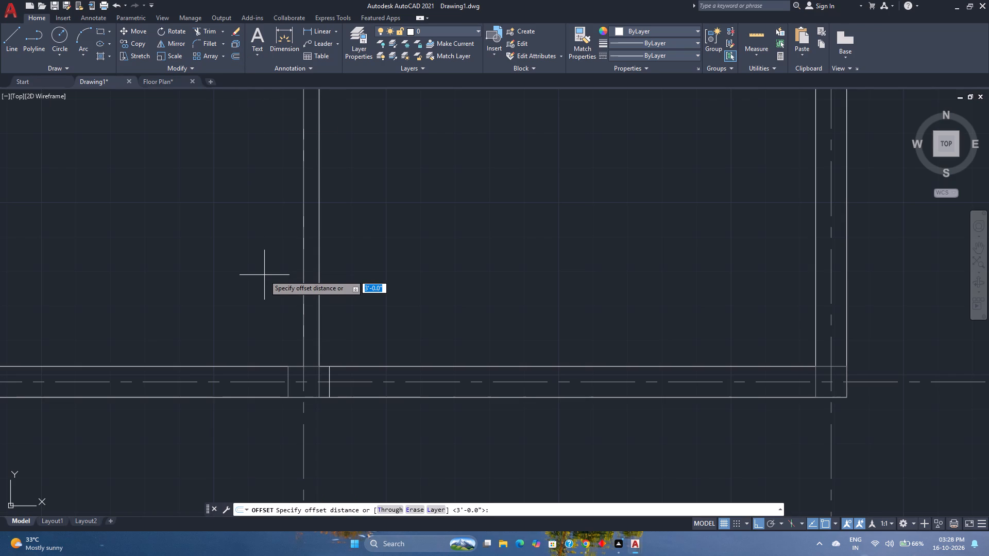
key(3)
key(apostrophe)
key(Return)
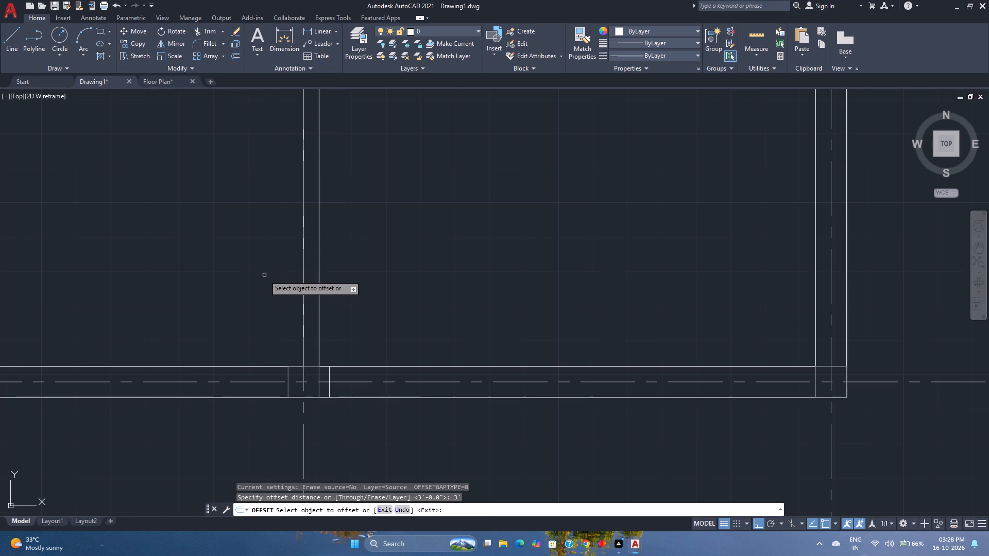
click(330, 390)
click(387, 386)
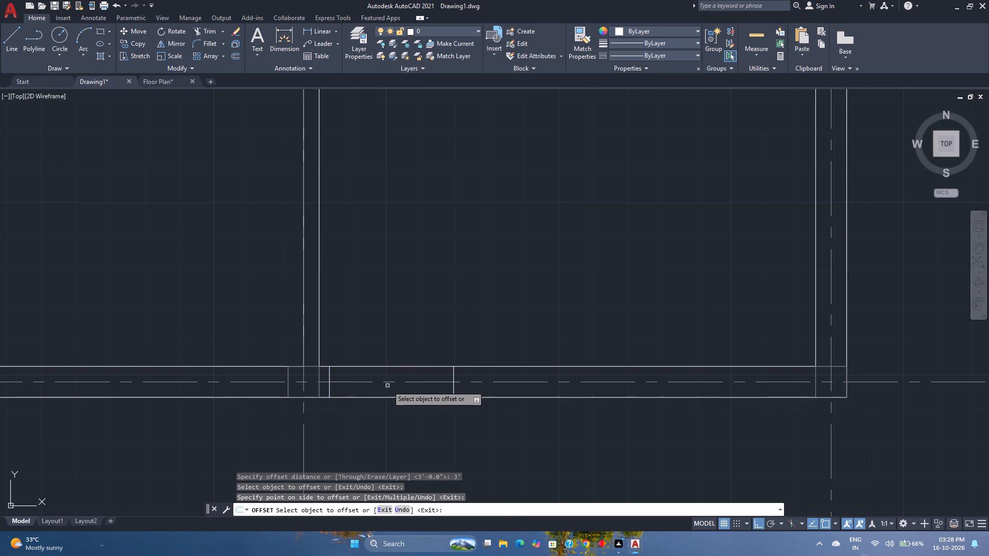
Trim both bottom wall lines between the two cross-wall lines to cut the 3' opening beside the lower-right room's inner left corner.
key(Escape)
text(tr)
key(Return)
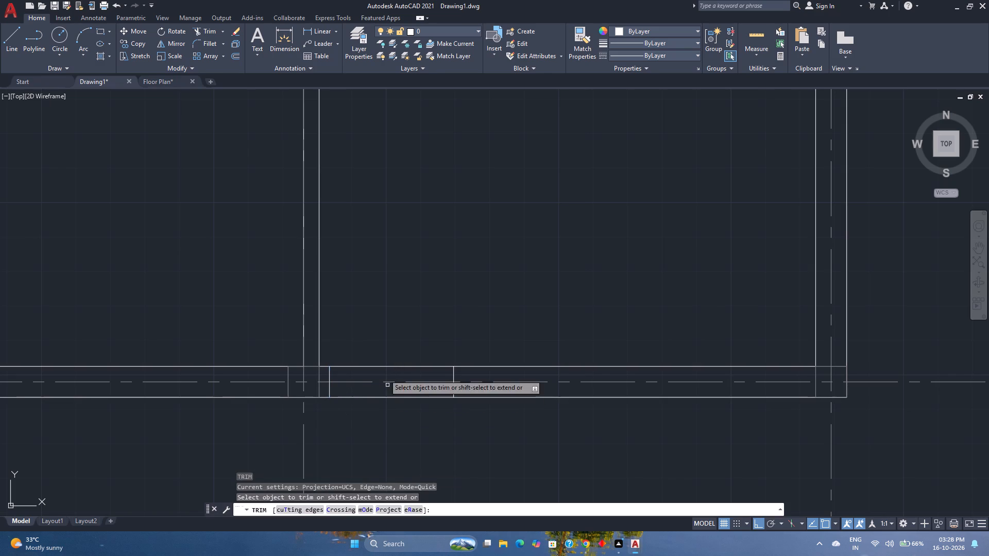
click(387, 346)
click(400, 426)
Draw a line across the bottom wall's thickness at the midpoint of the lower-right room's remaining wall segment.
scroll(401, 418, down, 3)
middle_drag(444, 443, 432, 445)
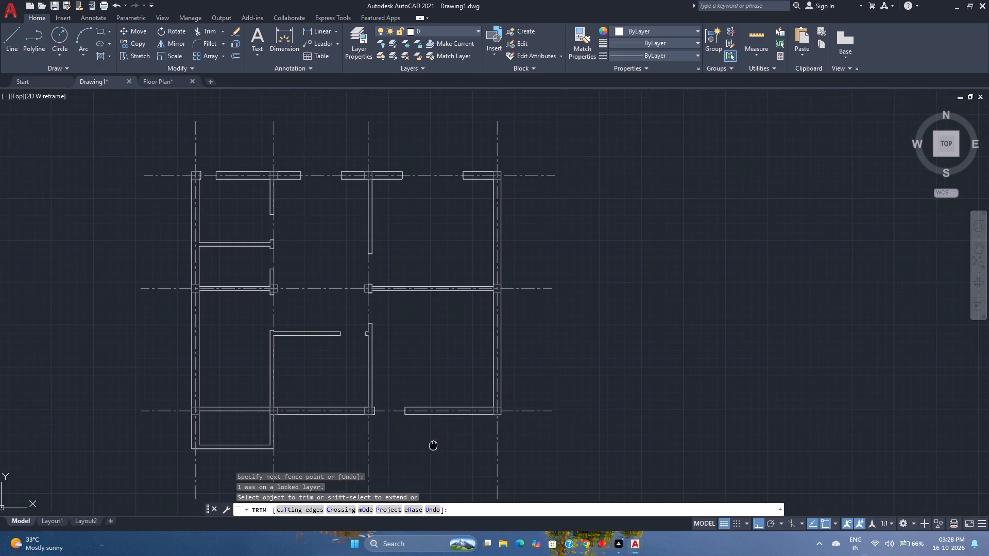
middle_drag(432, 445, 428, 446)
middle_click(428, 446)
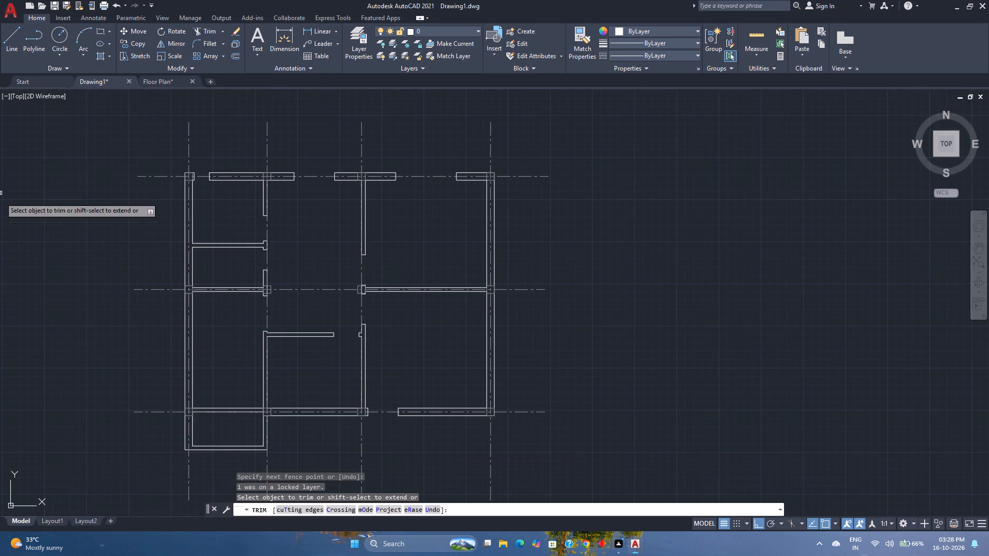
click(16, 53)
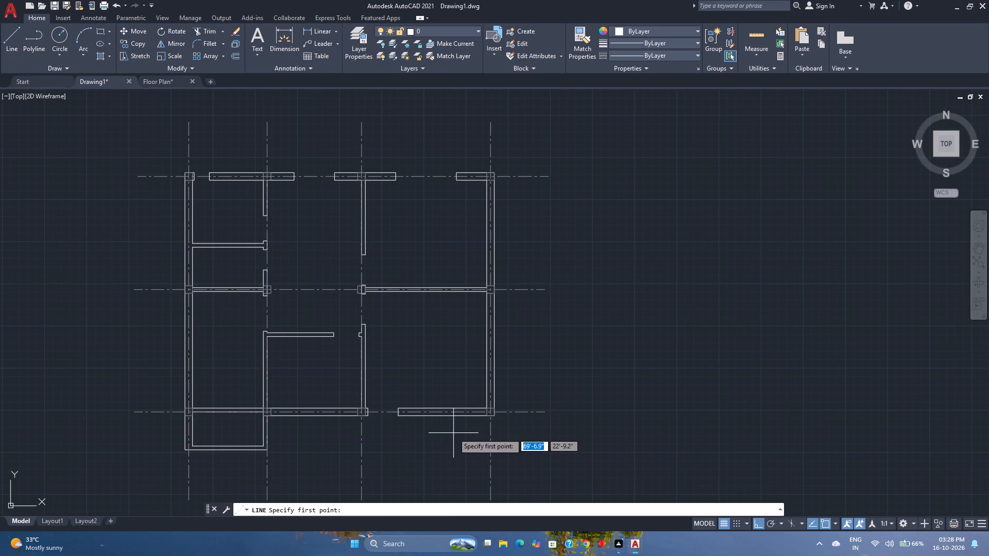
scroll(453, 429, up, 2)
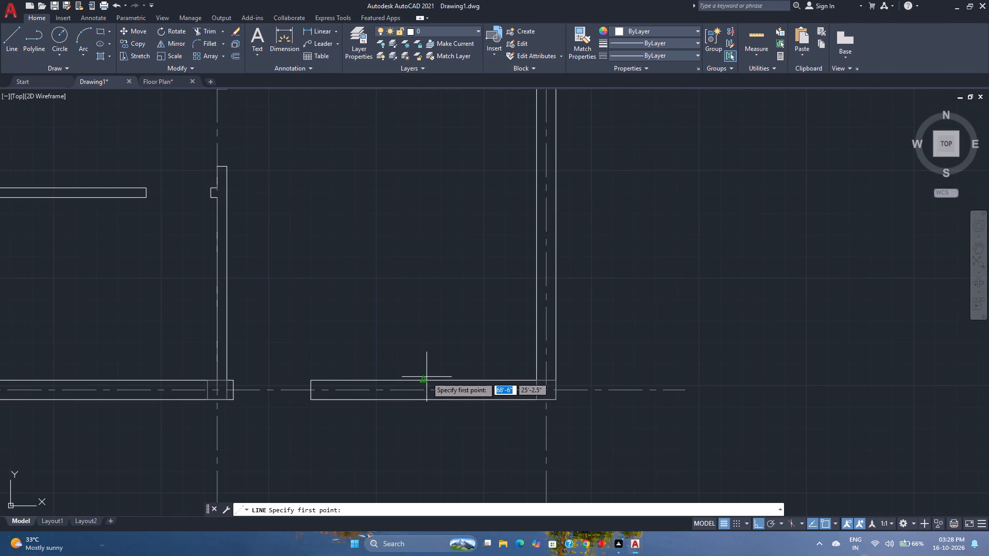
click(422, 378)
click(422, 401)
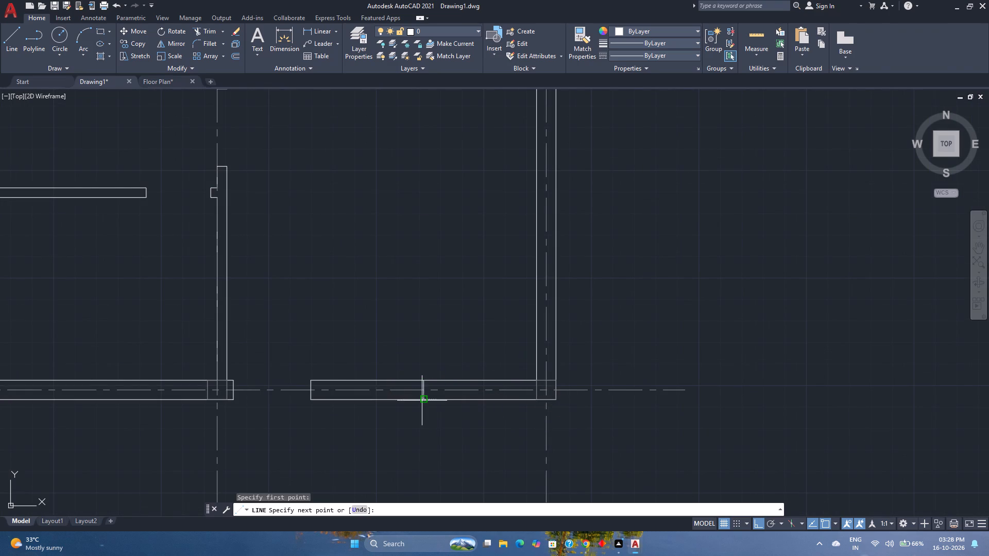
key(Escape)
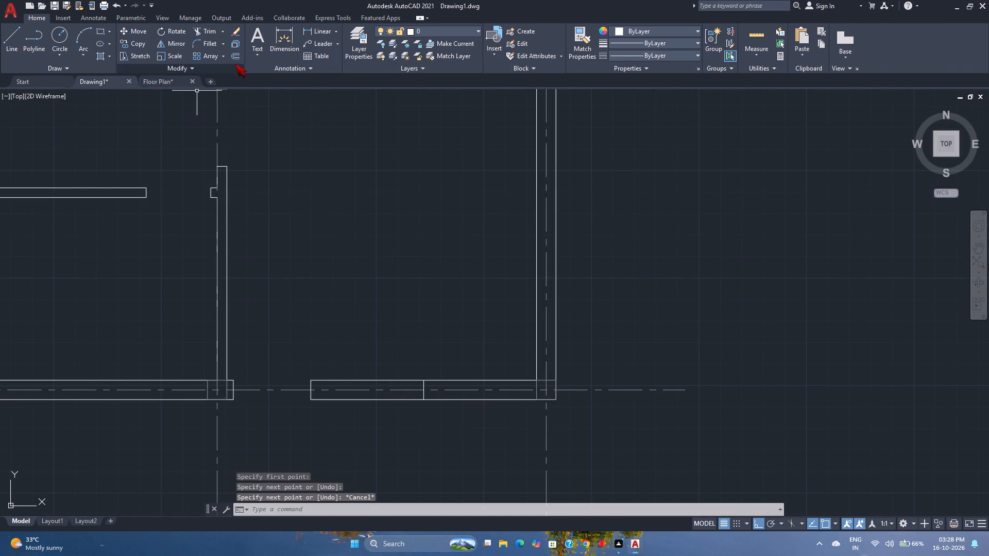
Offset the midpoint cross-wall line 3' to both sides along the lower-right room's bottom wall.
click(238, 56)
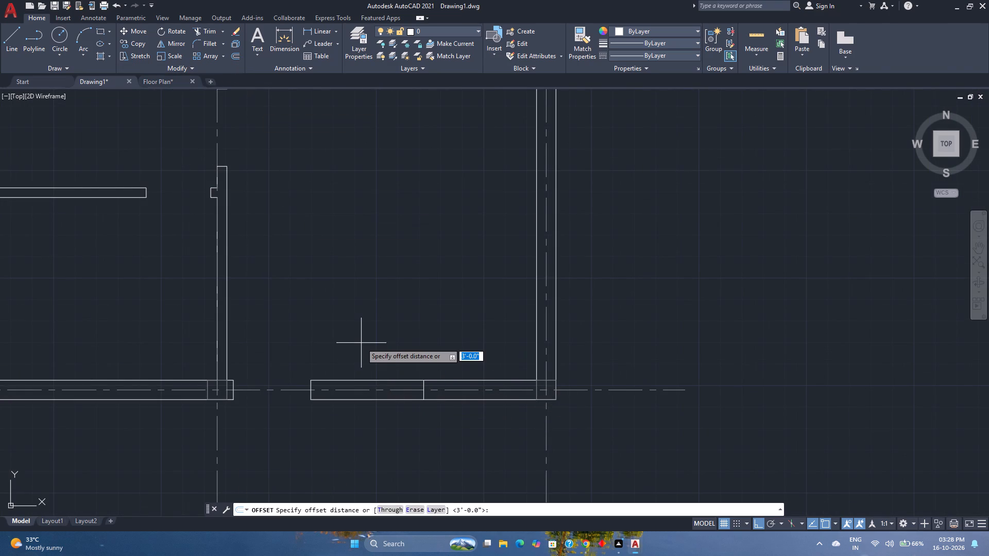
key(Return)
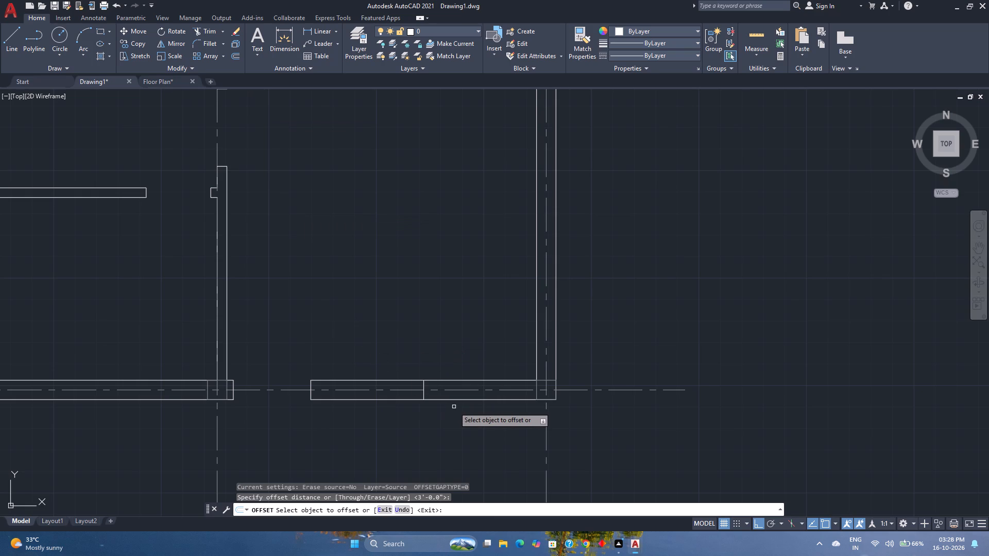
scroll(442, 404, up, 2)
click(393, 389)
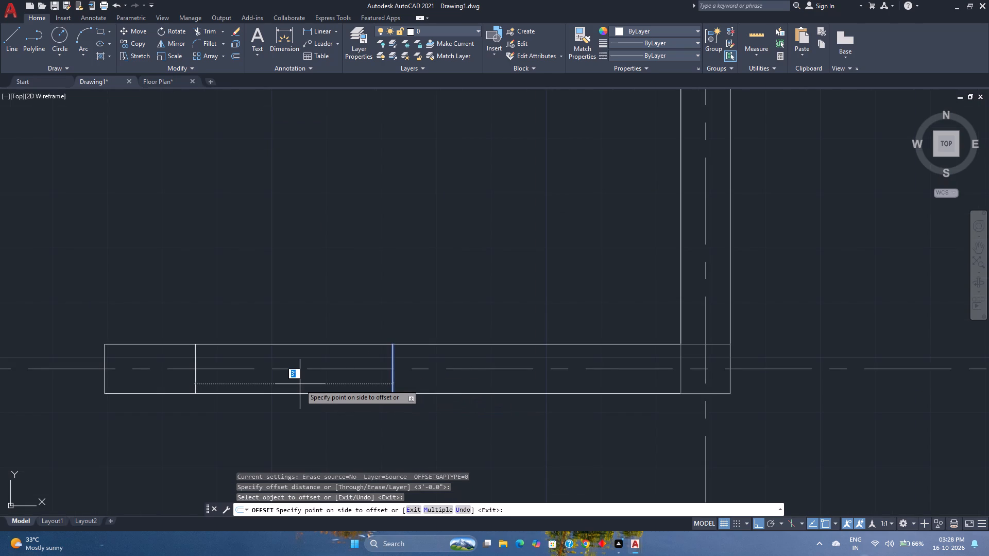
click(300, 384)
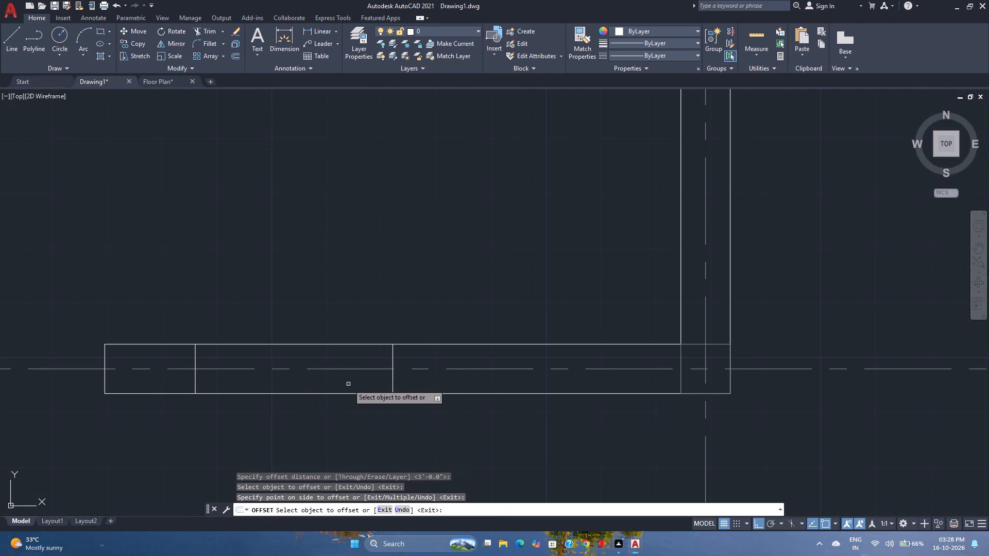
click(391, 382)
click(463, 379)
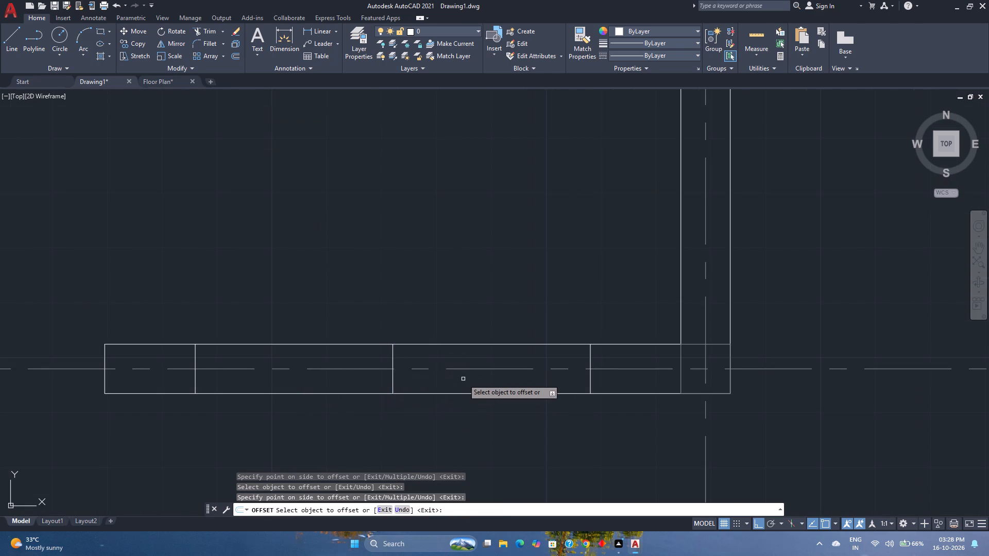
key(Escape)
Erase the middle cross-wall line between the two offset lines in the lower-right room's bottom wall.
click(414, 359)
click(354, 358)
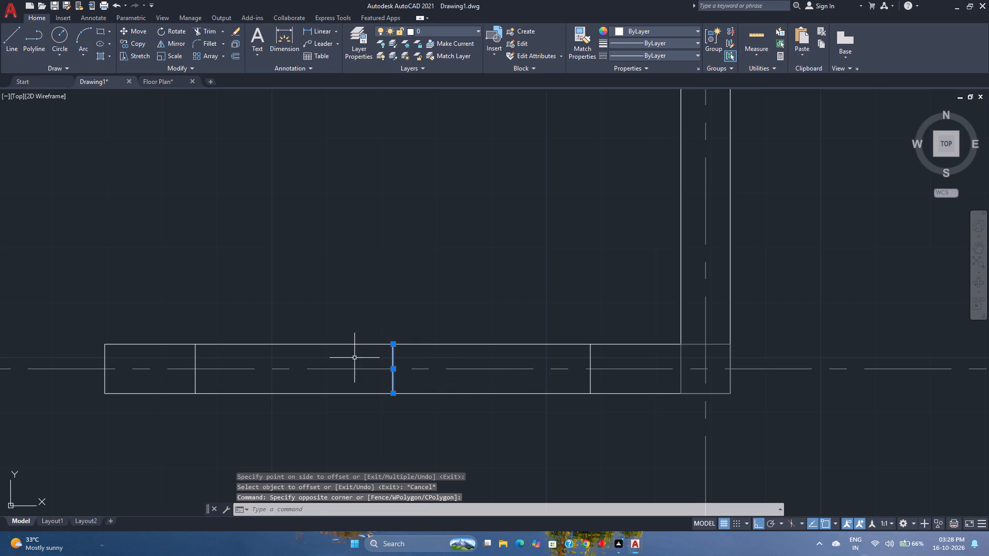
key(Delete)
Trim both wall lines between the two offset lines to cut the second opening in the lower-right room's bottom wall.
text(tr)
key(Return)
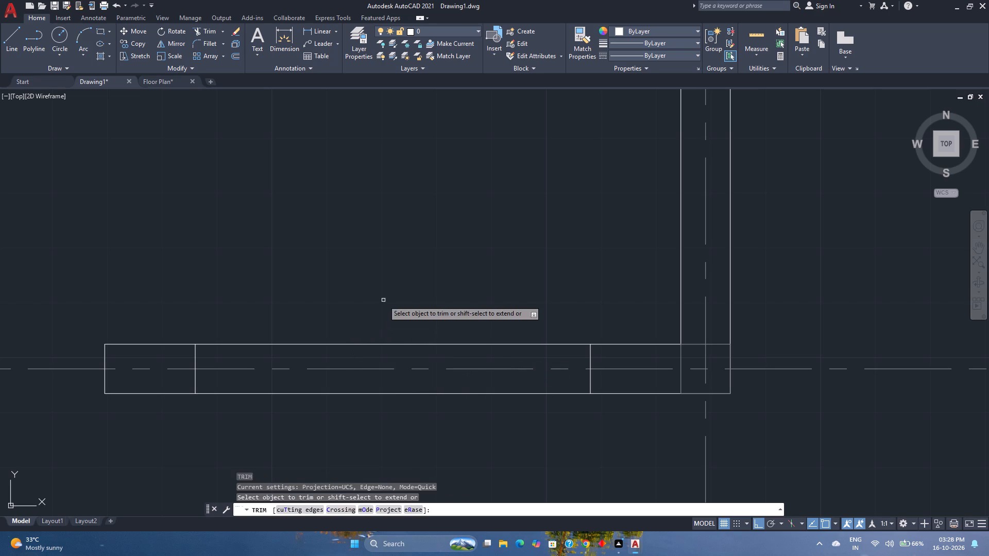
click(384, 294)
click(419, 415)
key(space)
Draw a line across the bottom wall's thickness at the midpoint of the lower-middle room's bottom wall.
scroll(419, 415, down, 2)
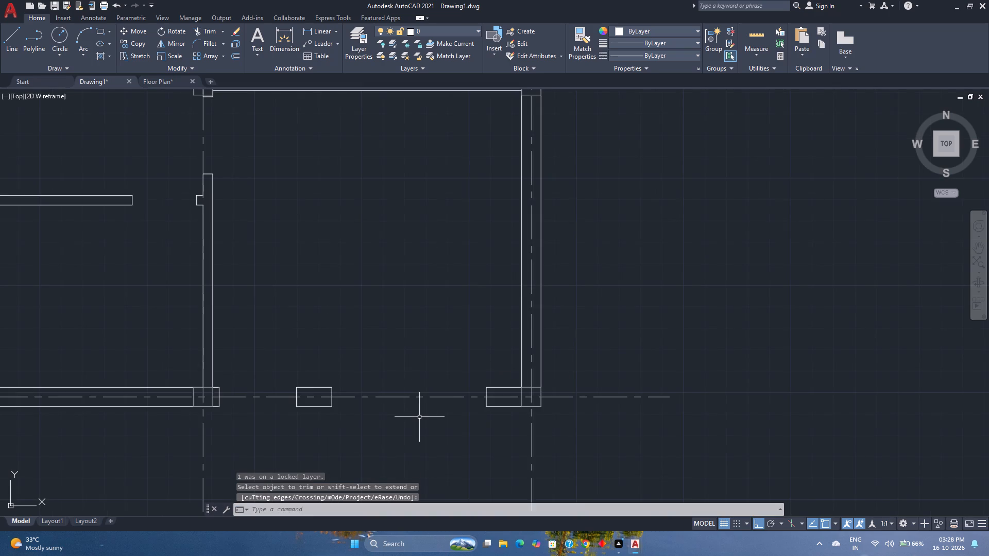
scroll(419, 417, down, 2)
middle_drag(419, 417, 398, 406)
middle_click(398, 406)
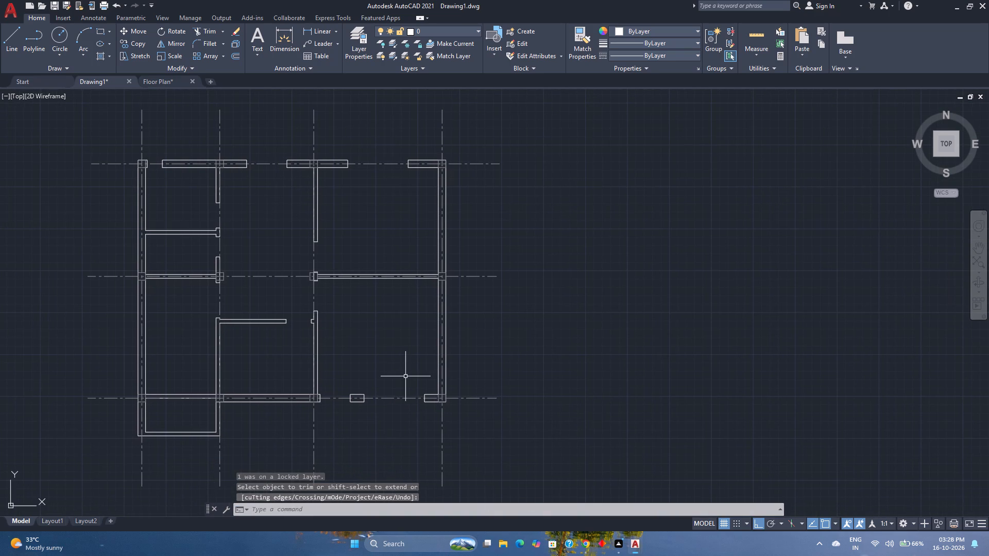
middle_drag(370, 361, 387, 361)
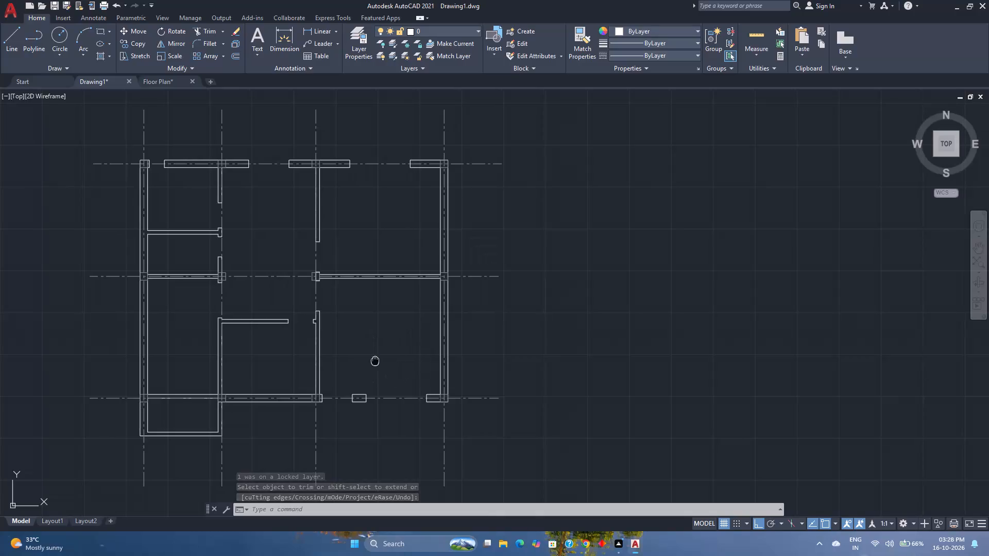
middle_drag(387, 361, 463, 361)
middle_click(463, 361)
scroll(377, 410, up, 2)
scroll(377, 410, down, 1)
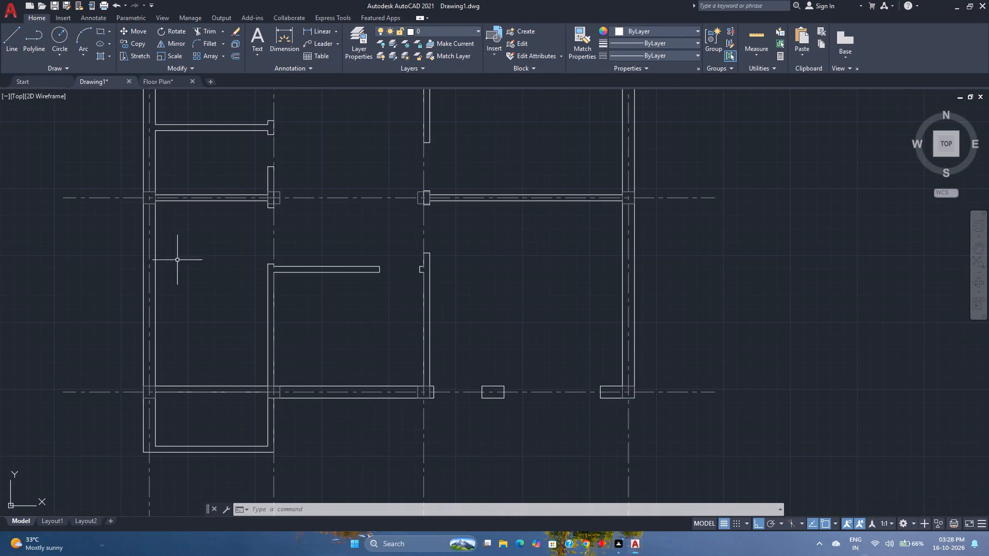
click(13, 42)
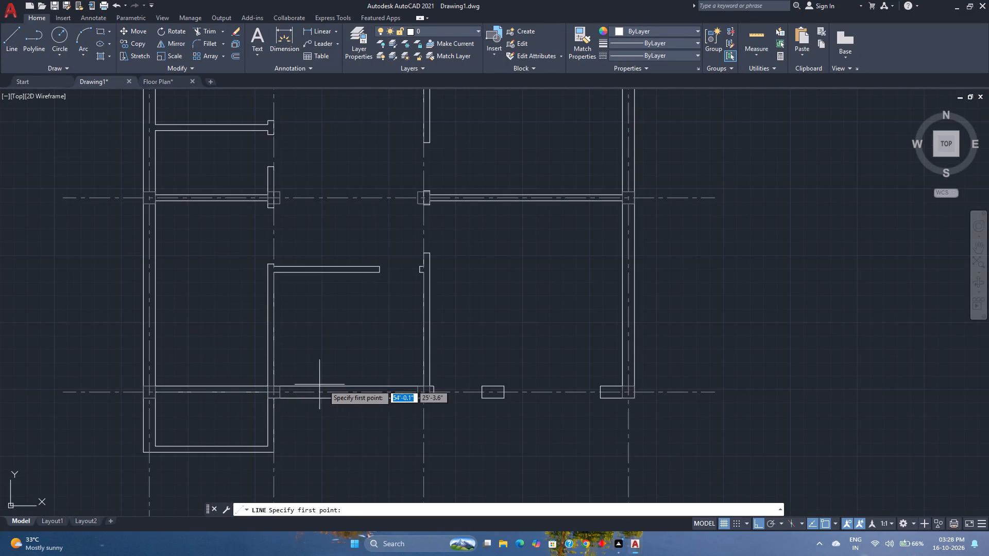
click(352, 387)
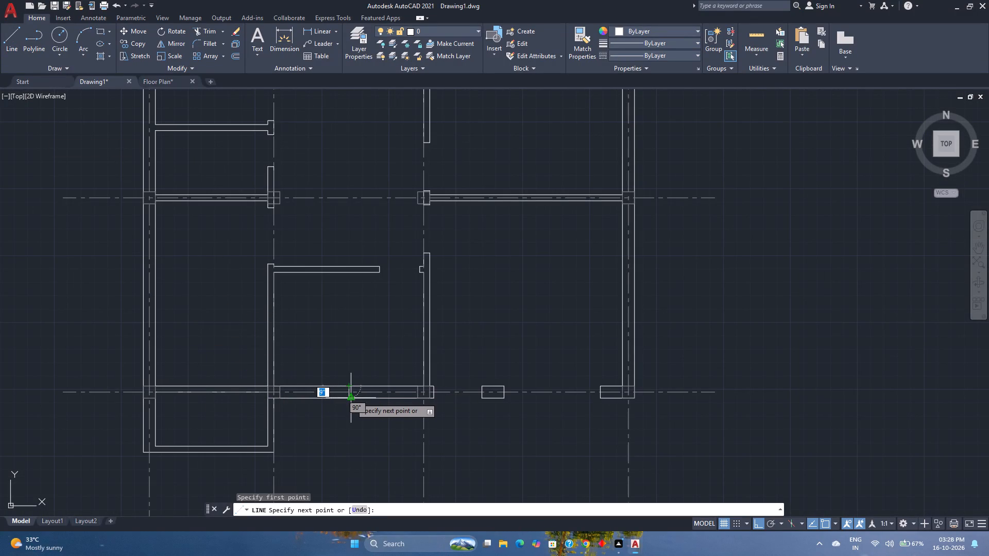
scroll(351, 397, up, 3)
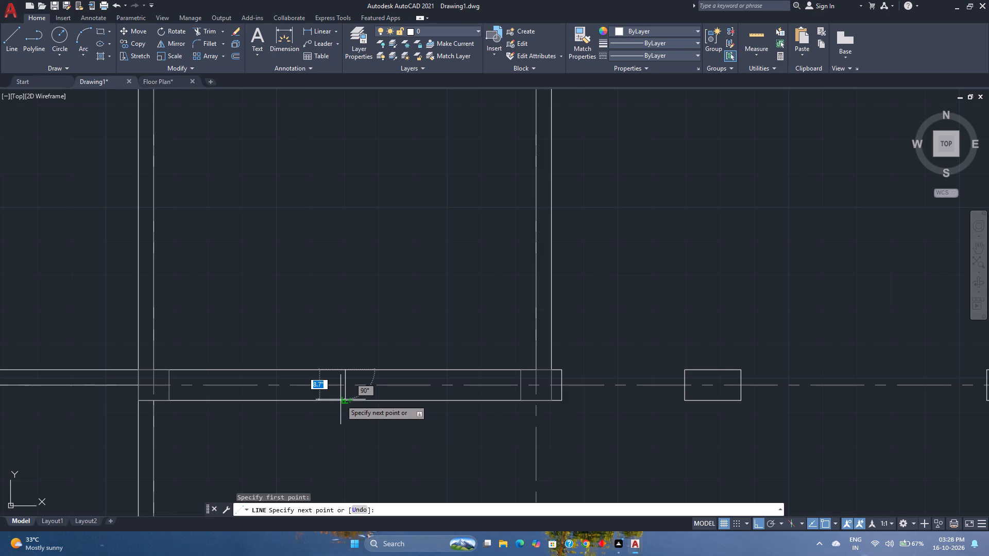
click(343, 399)
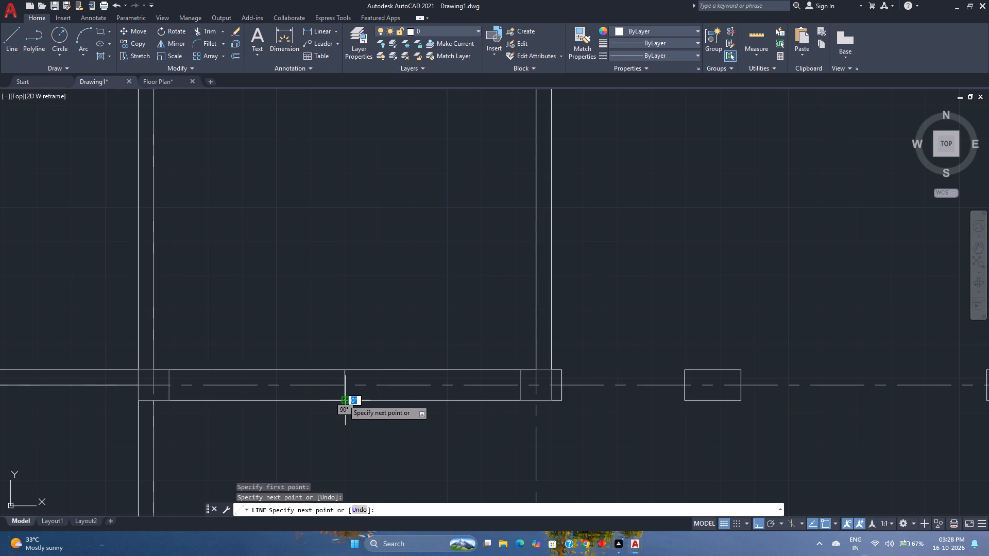
key(Escape)
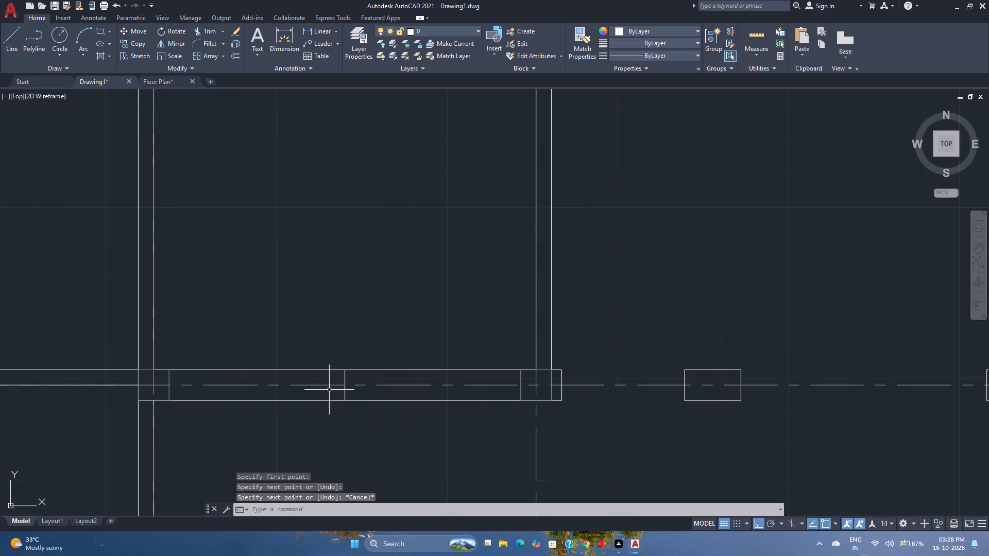
Offset the lower-middle room's cross-wall line 2'6" to both sides along the bottom wall.
click(236, 56)
text(2'6")
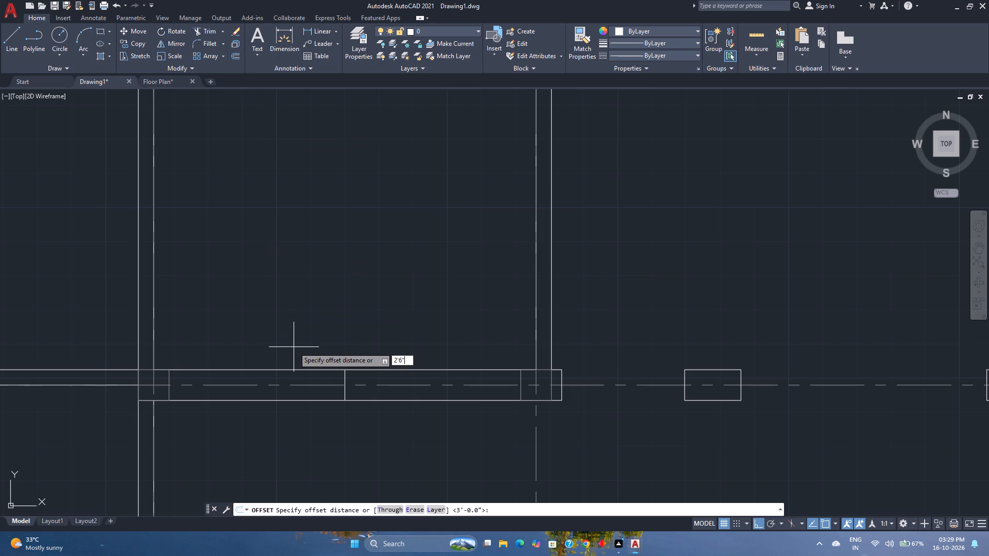
key(Return)
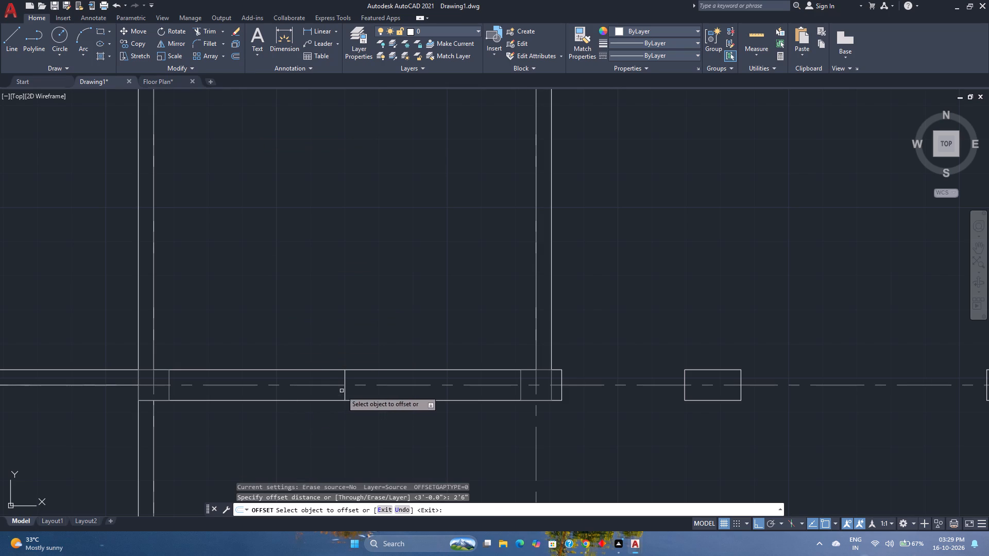
click(345, 390)
click(261, 385)
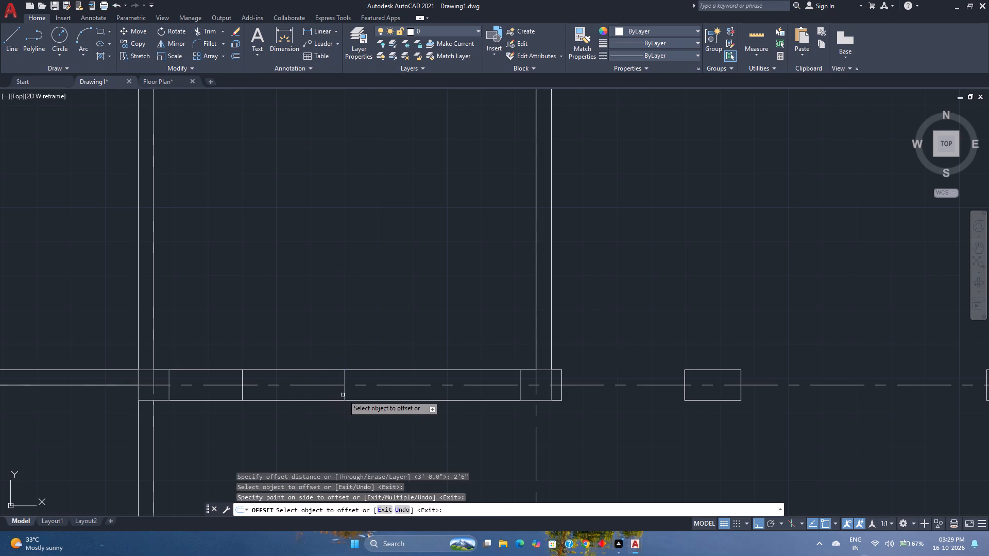
click(345, 393)
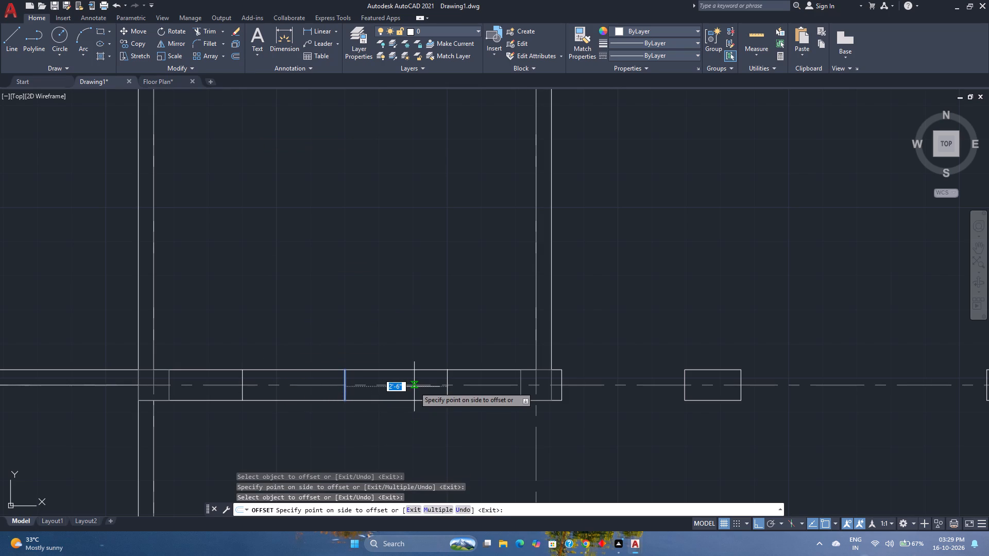
click(414, 387)
key(Escape)
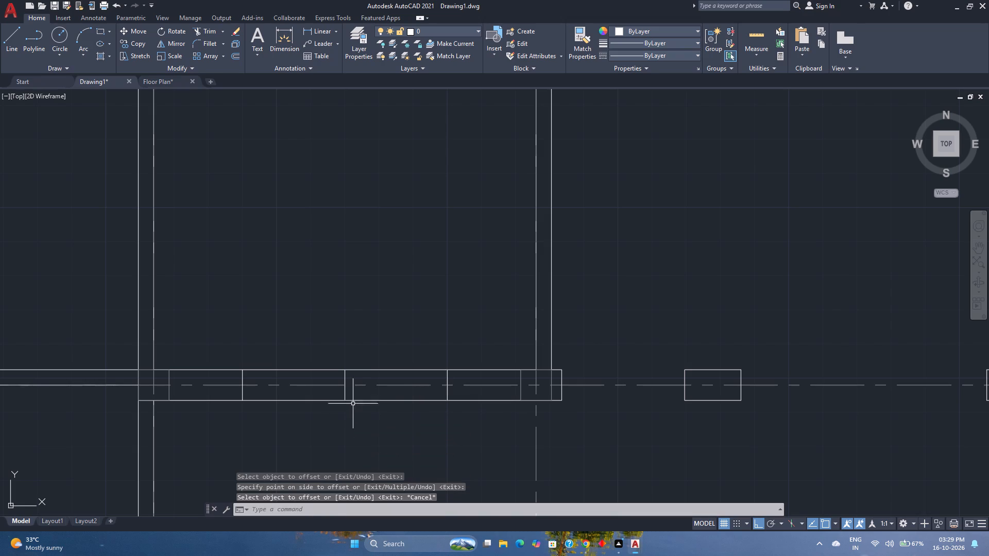
Erase the middle cross-wall line between the two offset lines in the lower-middle room's bottom wall.
click(349, 392)
drag(340, 388, 334, 385)
key(Delete)
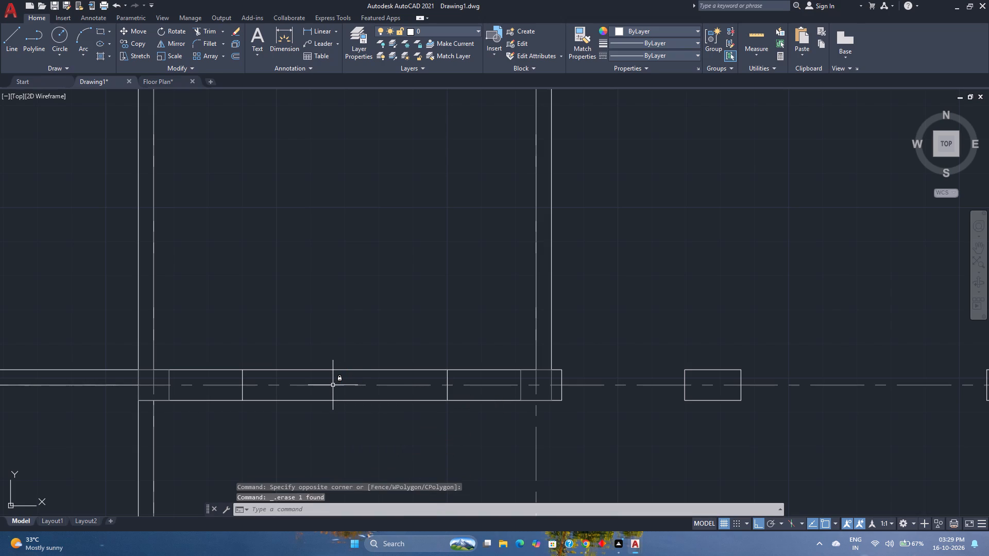
Trim both wall lines between the two offset lines to cut the opening in the lower-middle room's bottom wall.
text(tr)
key(Return)
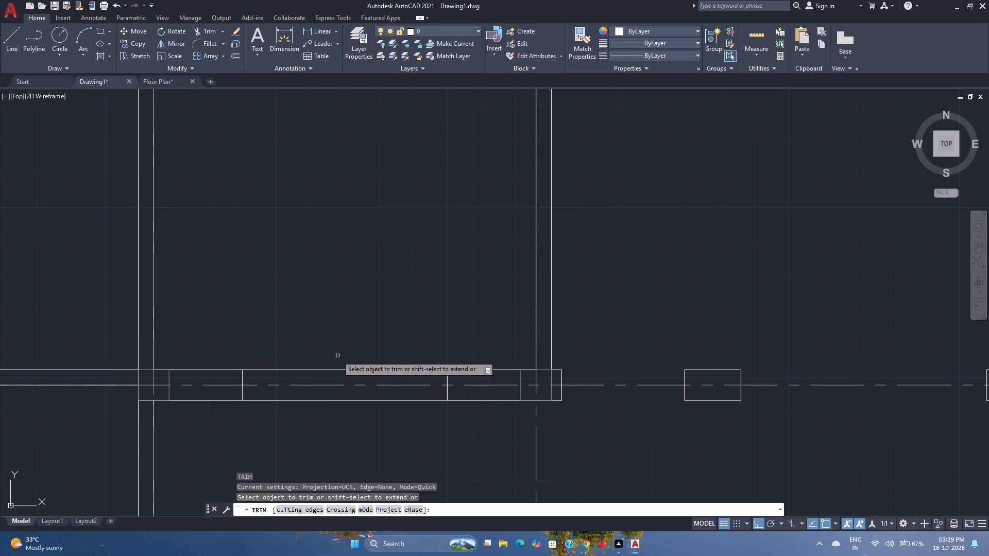
click(337, 356)
click(315, 430)
key(space)
Examine the floor plan's bottom wall openings and the walls around the lower-left room and its projecting area.
scroll(324, 401, down, 2)
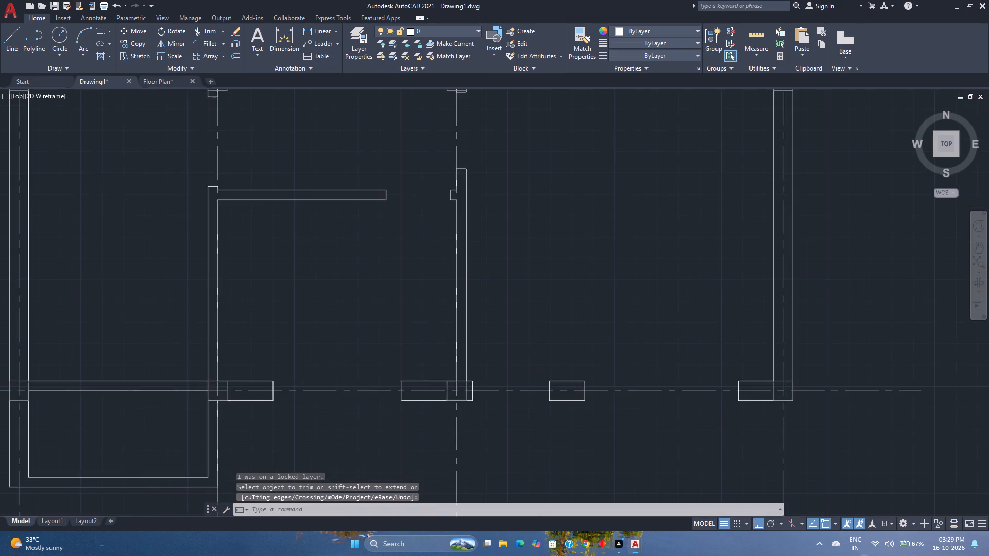
scroll(324, 401, down, 1)
scroll(337, 414, up, 1)
middle_drag(337, 414, 372, 386)
scroll(372, 386, up, 1)
scroll(372, 383, down, 2)
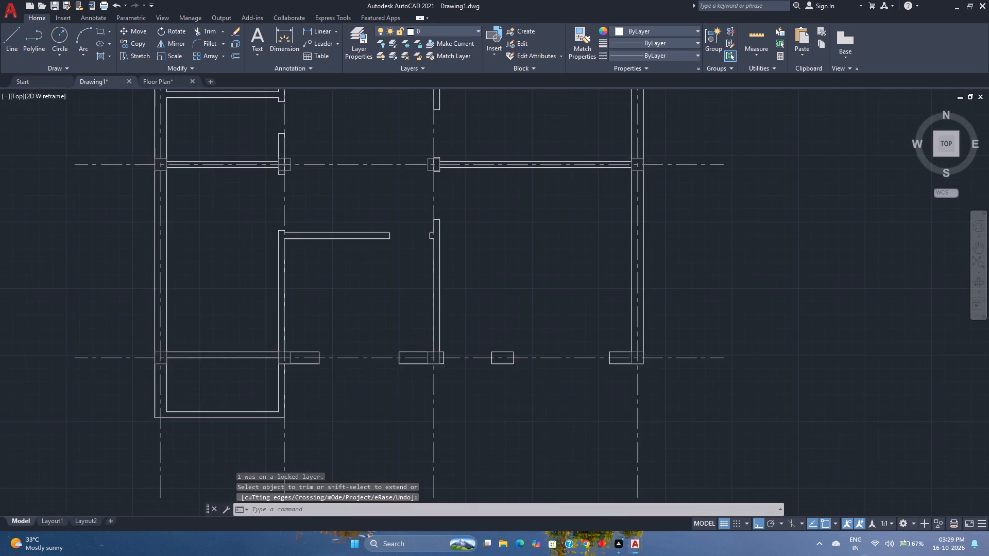
scroll(372, 383, down, 1)
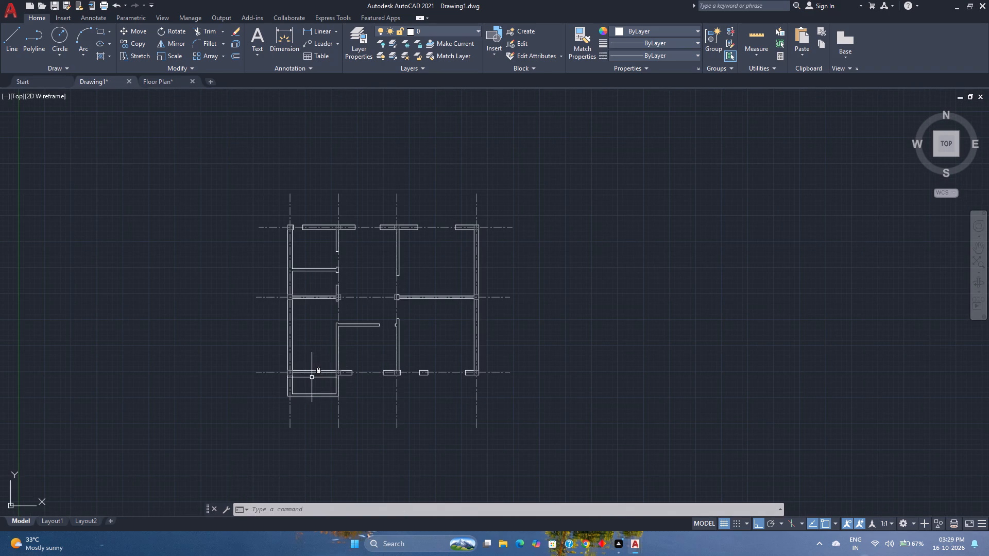
scroll(313, 378, up, 3)
scroll(313, 378, down, 4)
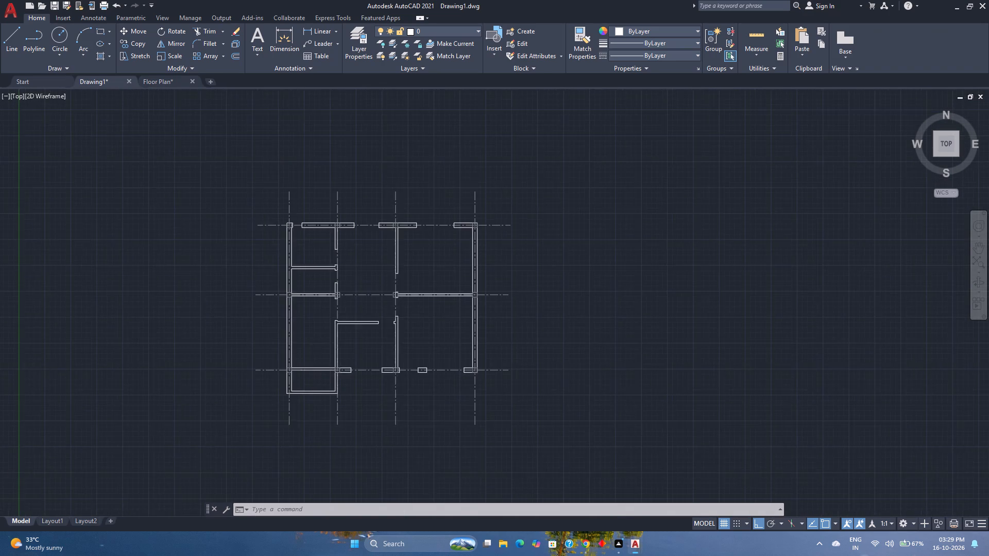
middle_drag(315, 370, 344, 396)
middle_click(344, 396)
scroll(339, 396, up, 3)
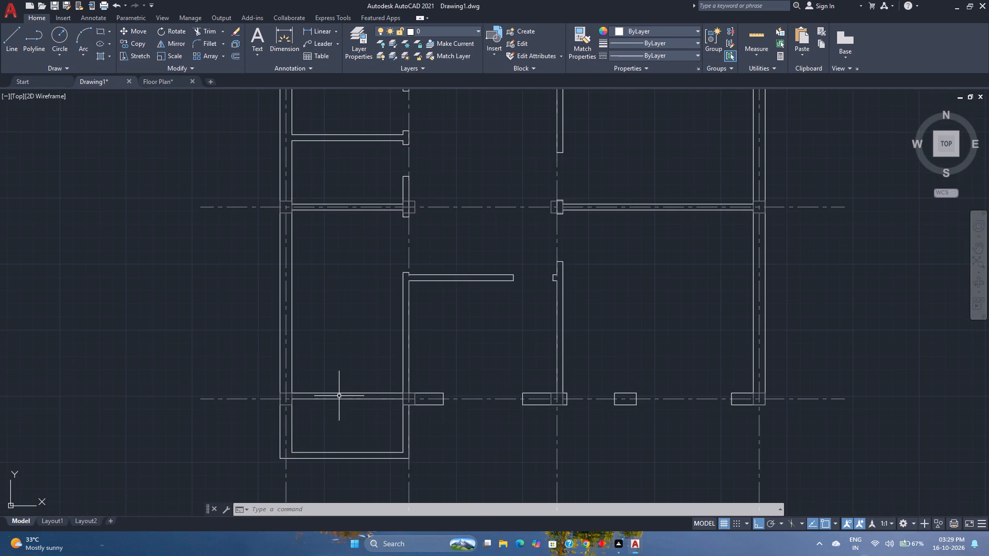
Create a new layer named Walls.
scroll(399, 399, down, 2)
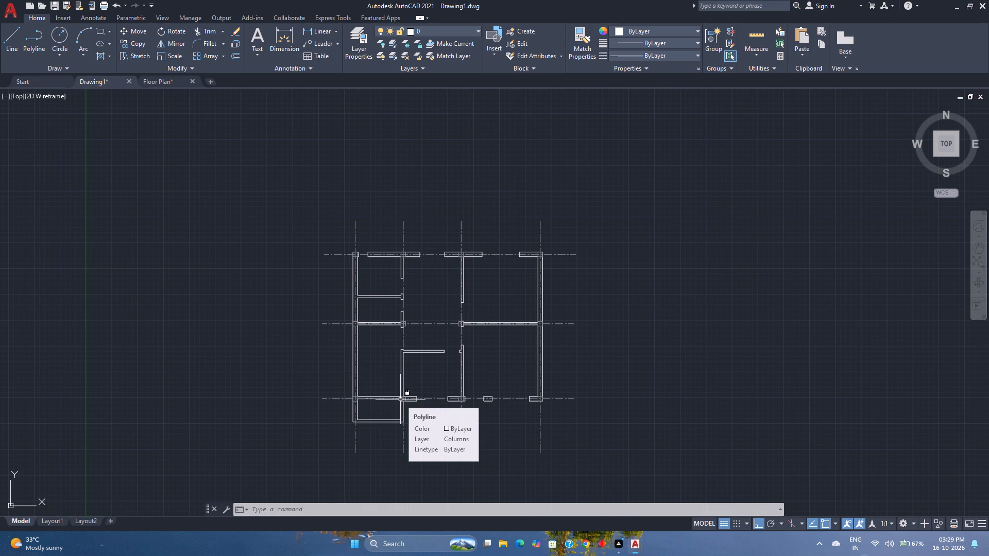
click(350, 34)
click(116, 107)
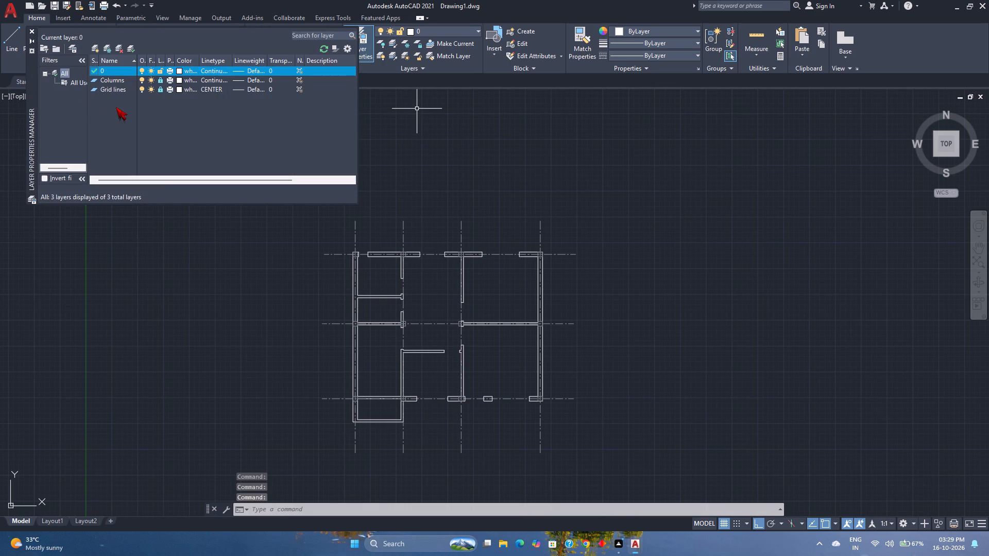
key(alt+n)
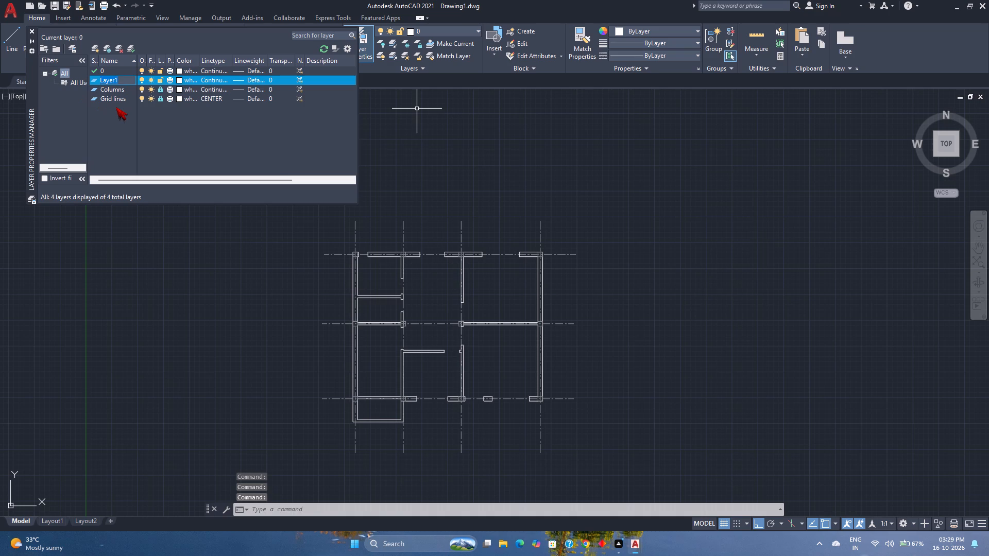
text(Walls)
key(Return)
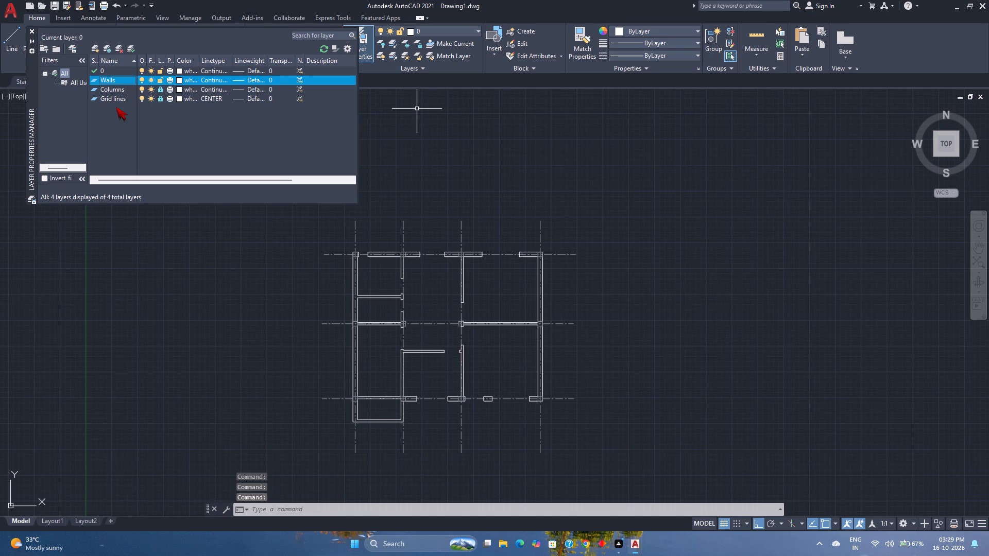
Create a new layer named Doors.
key(alt+n)
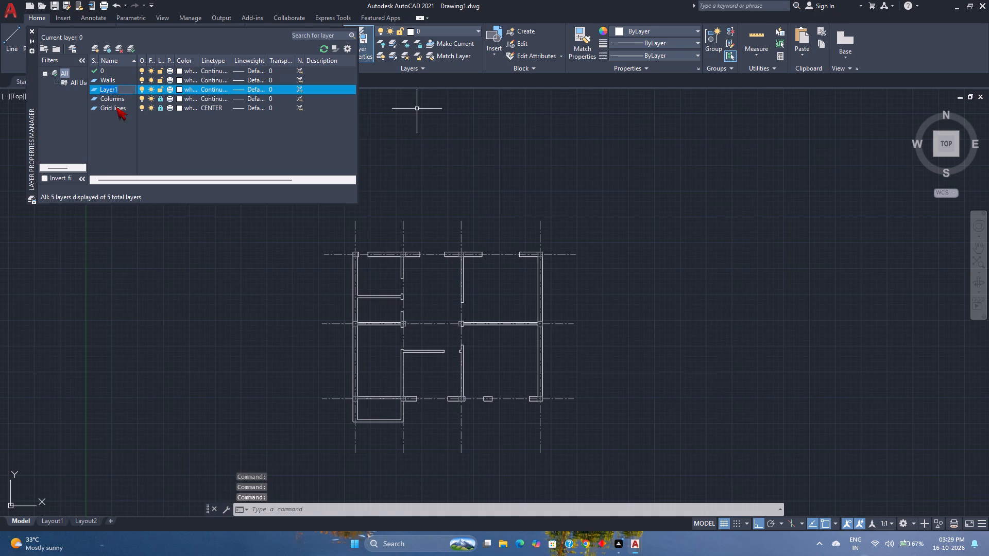
text(dooe)
key(BackSpace)
key(BackSpace)
key(BackSpace)
key(BackSpace)
key(BackSpace)
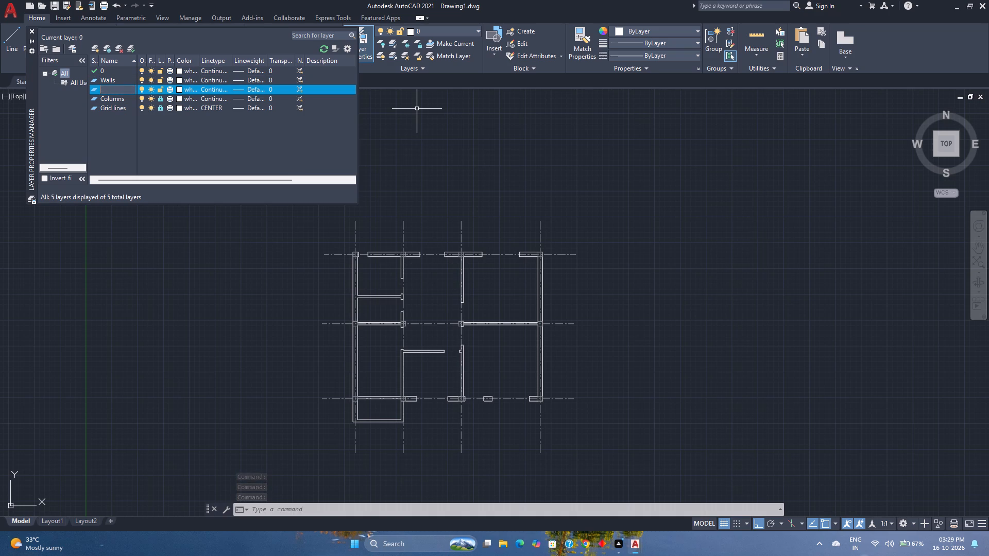
text(Doors)
key(Return)
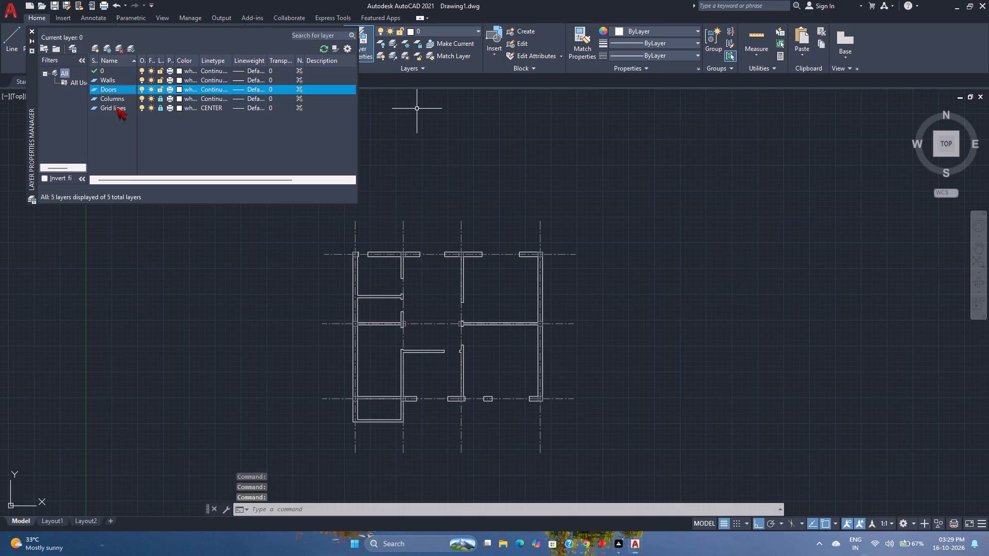
Create a new layer named Windows and close the layer manager.
key(alt+n)
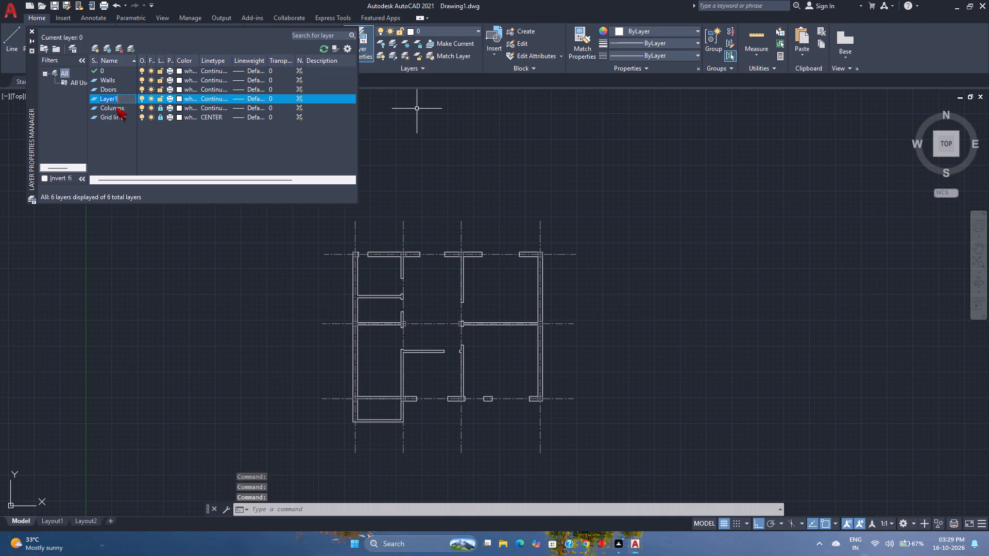
text(Windows)
key(Return)
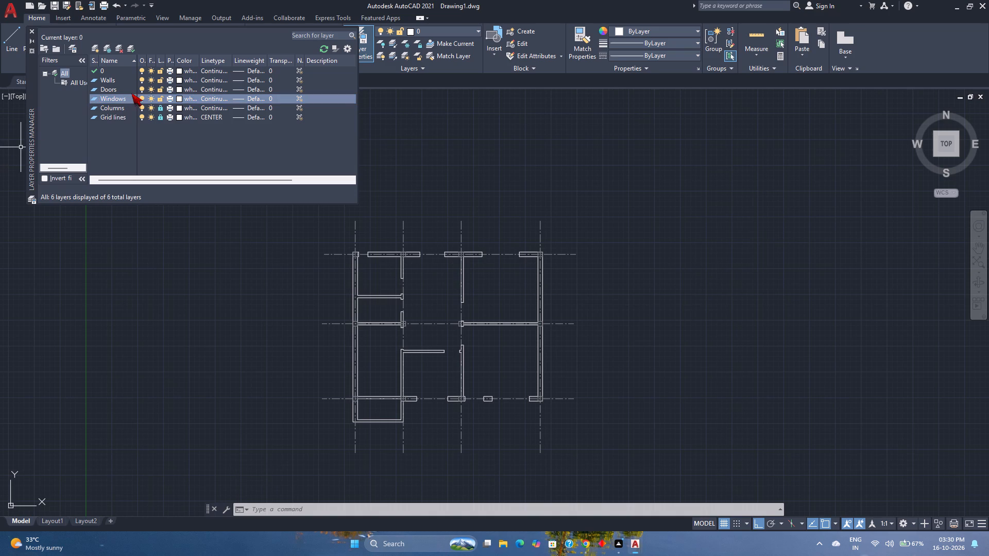
click(33, 34)
Select the floor plan with a crossing window and assign its wall lines to the Walls layer.
click(577, 420)
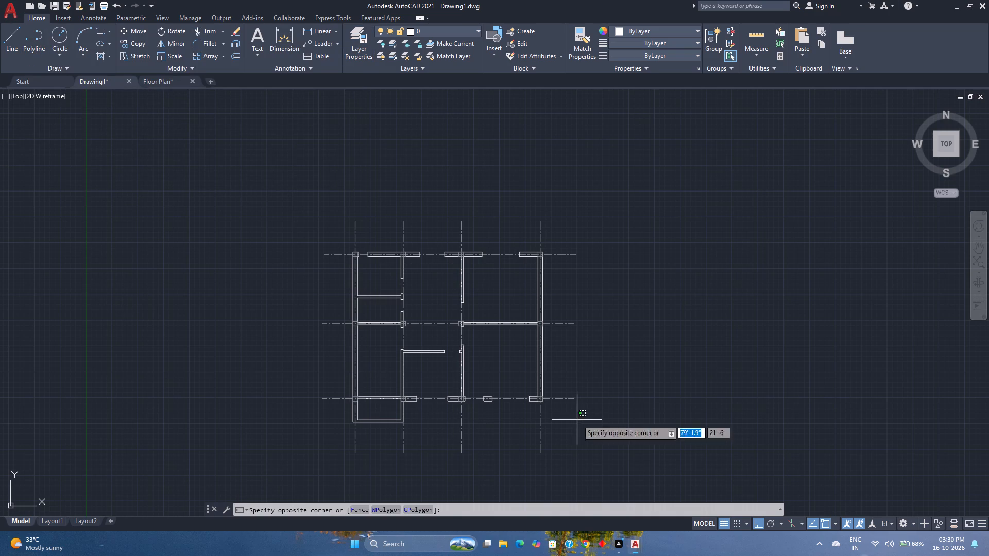
click(267, 240)
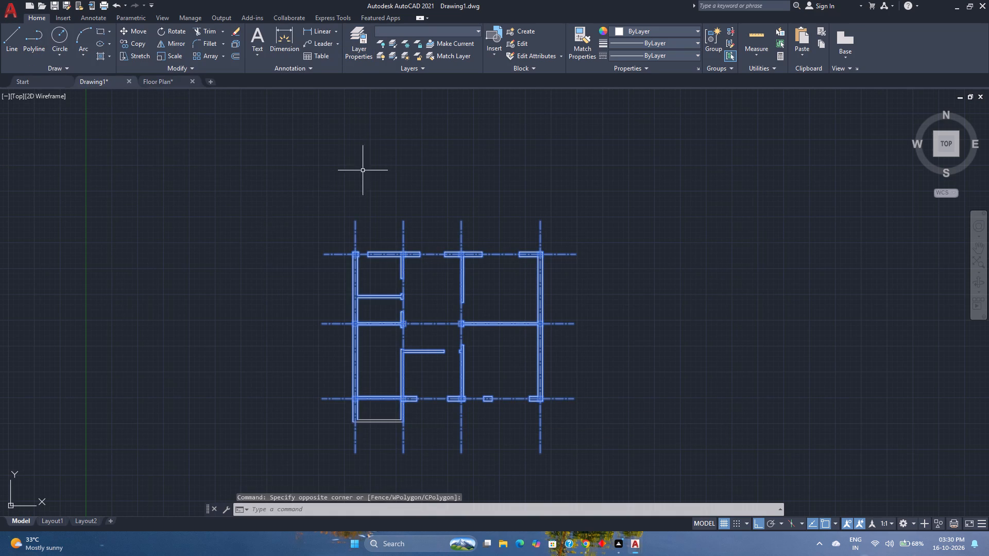
click(451, 34)
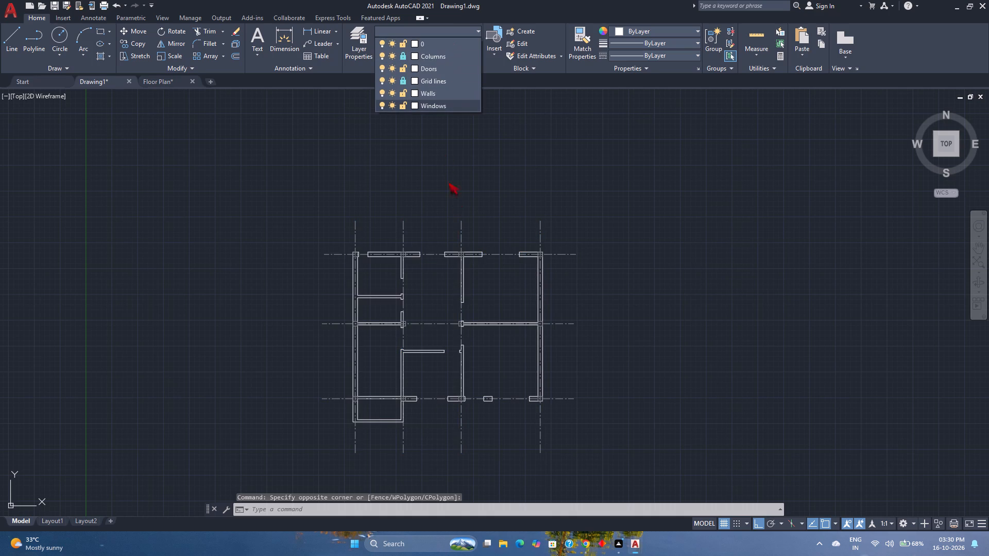
click(424, 92)
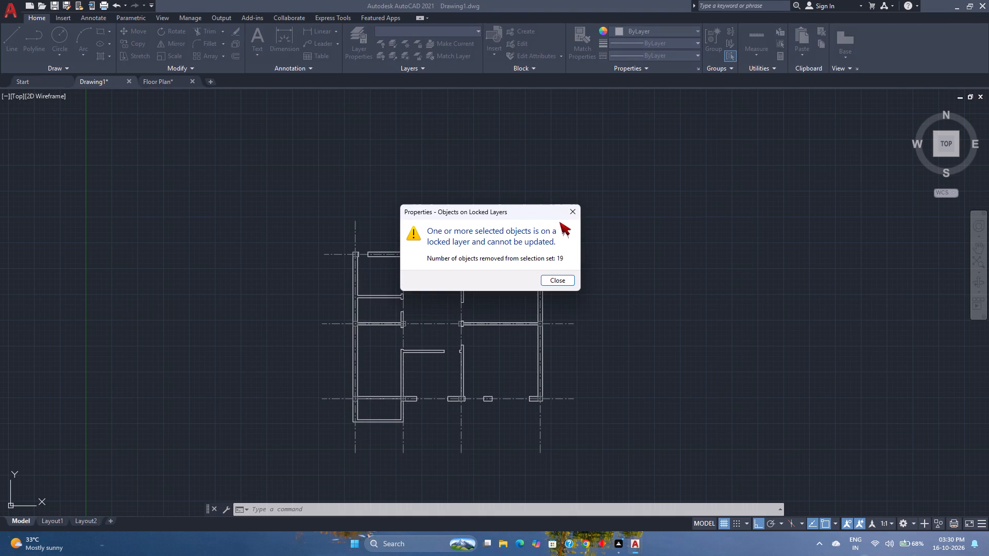
click(568, 215)
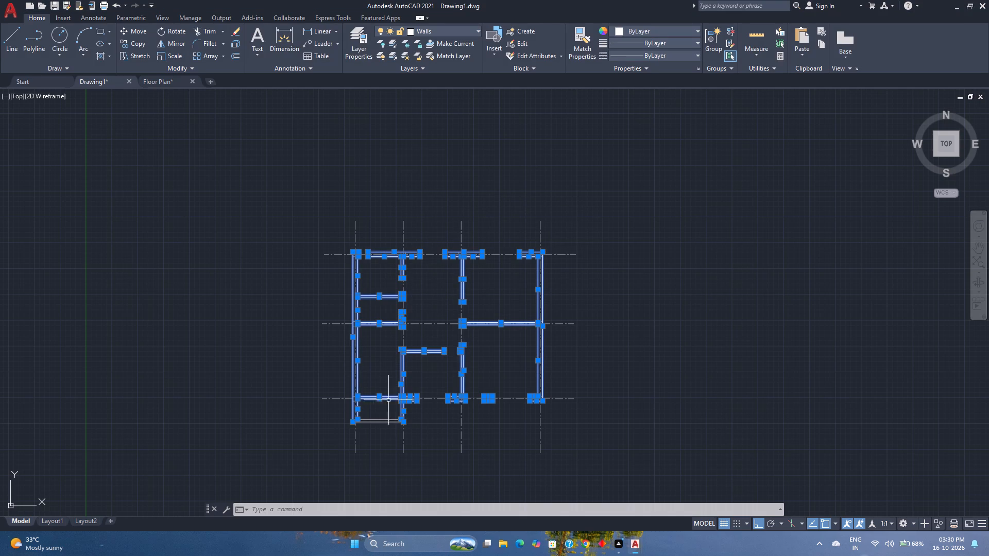
Add the bottom wall lines of the lower-left projecting area to the selection and assign the whole selection to the Walls layer.
click(390, 425)
click(380, 413)
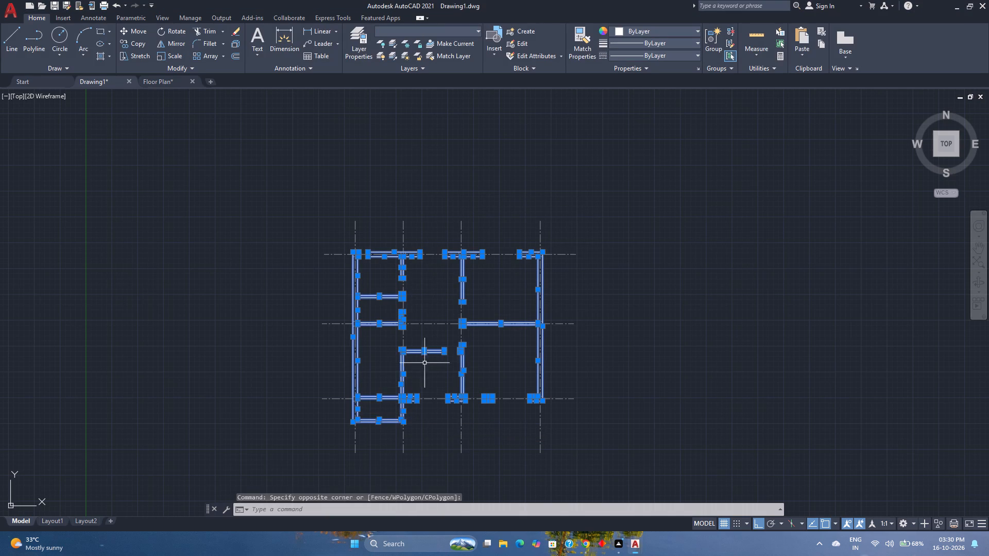
scroll(506, 344, up, 3)
scroll(506, 344, down, 2)
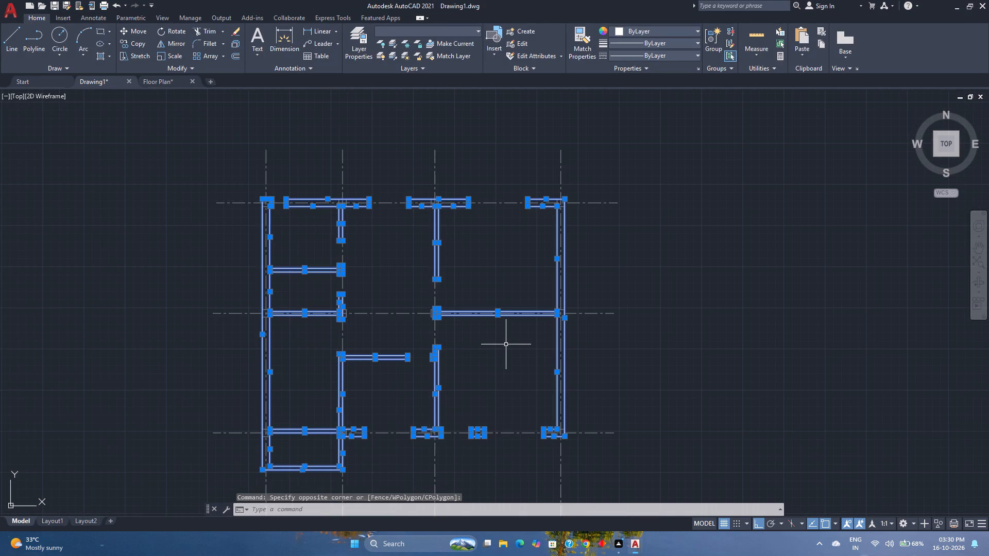
scroll(506, 344, down, 1)
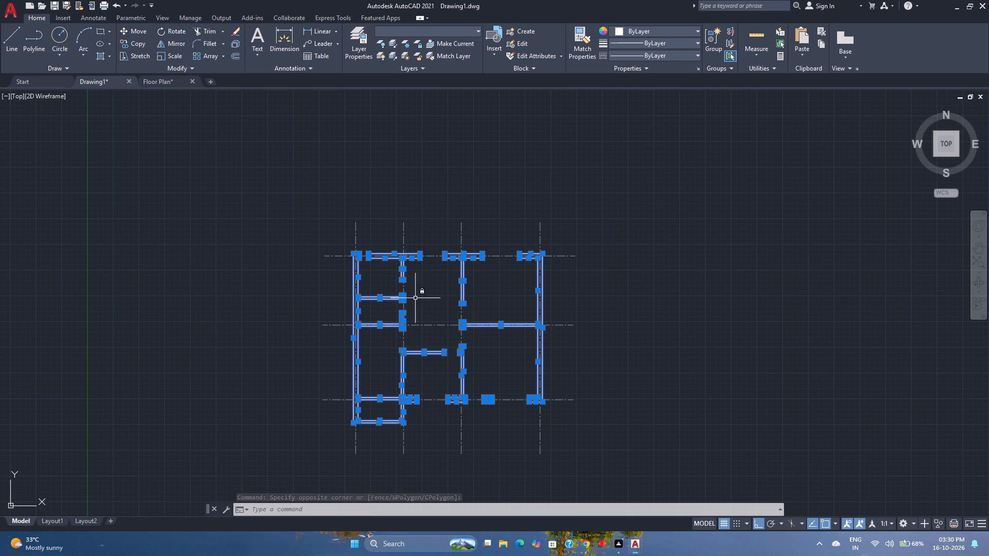
scroll(409, 275, up, 3)
scroll(406, 269, down, 3)
scroll(406, 269, up, 3)
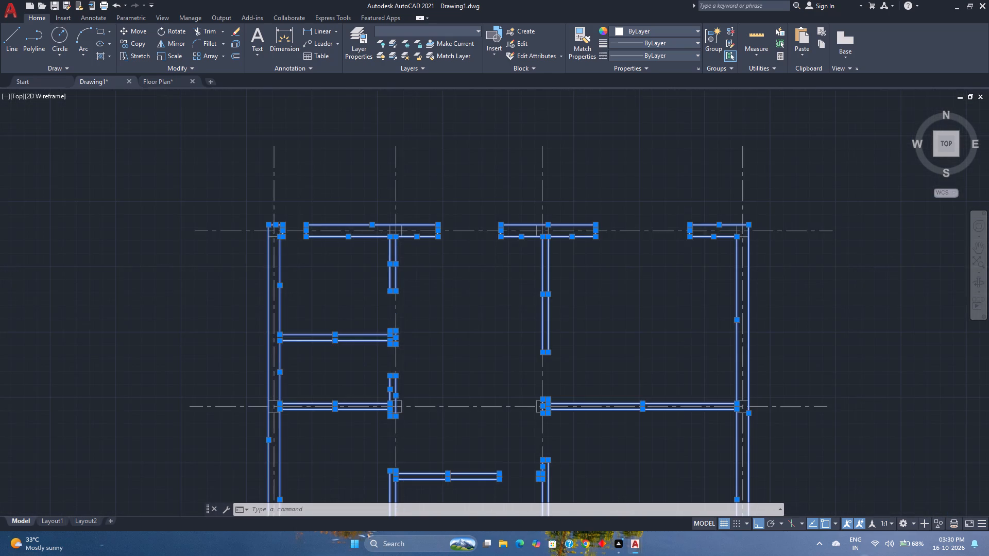
scroll(406, 269, down, 2)
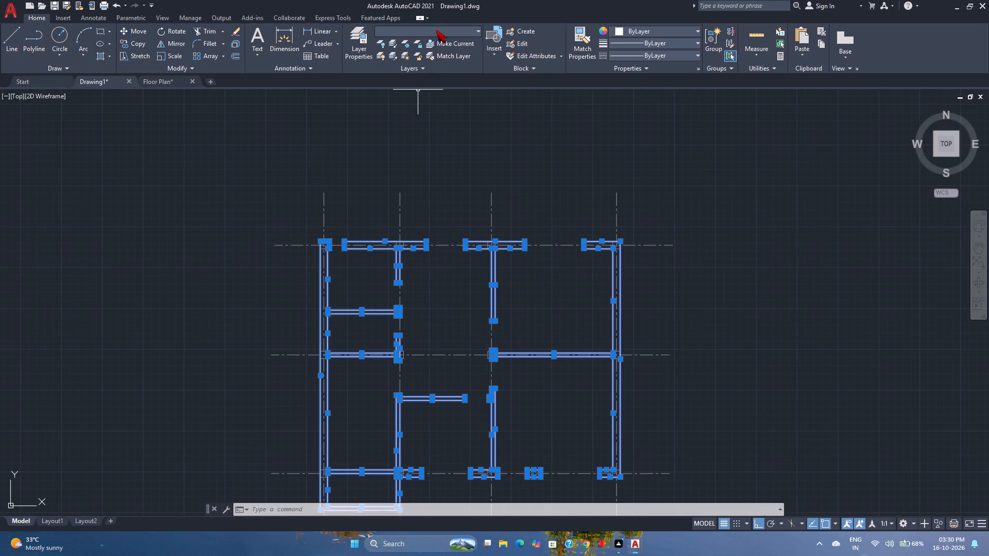
click(436, 30)
click(439, 40)
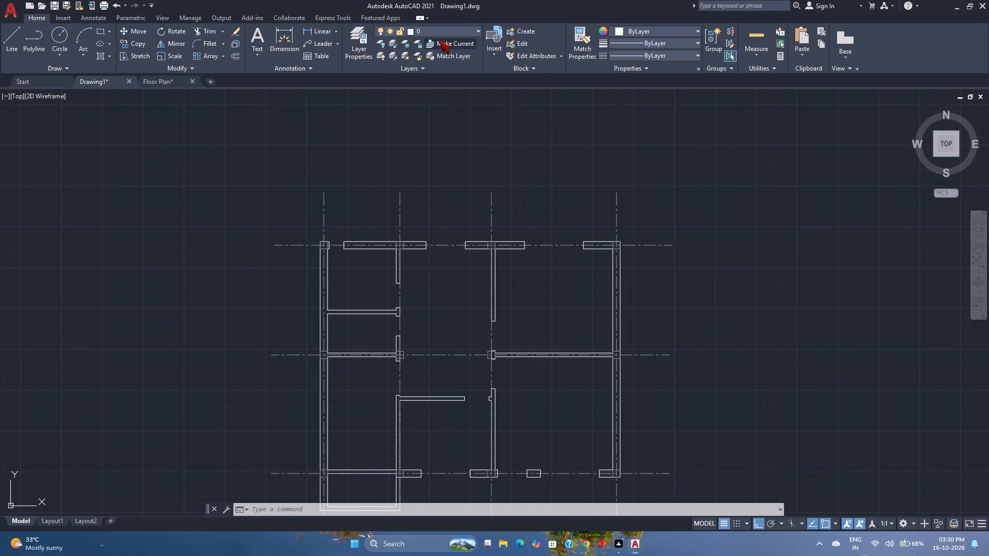
click(437, 32)
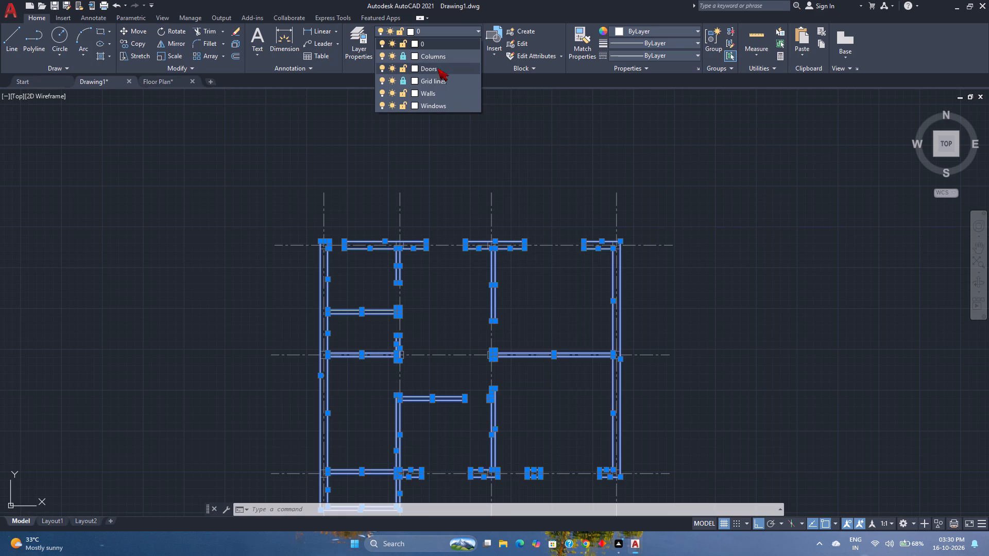
click(436, 92)
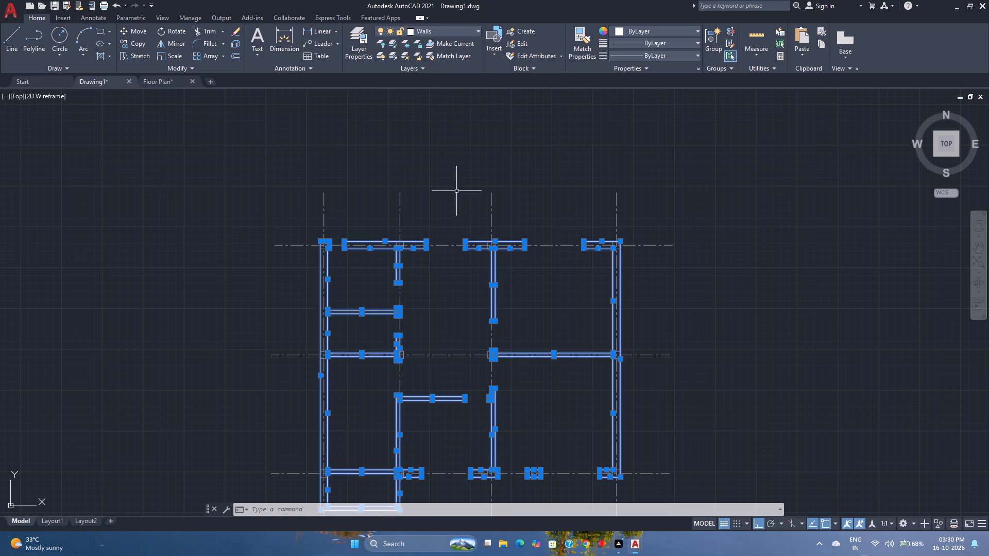
key(Escape)
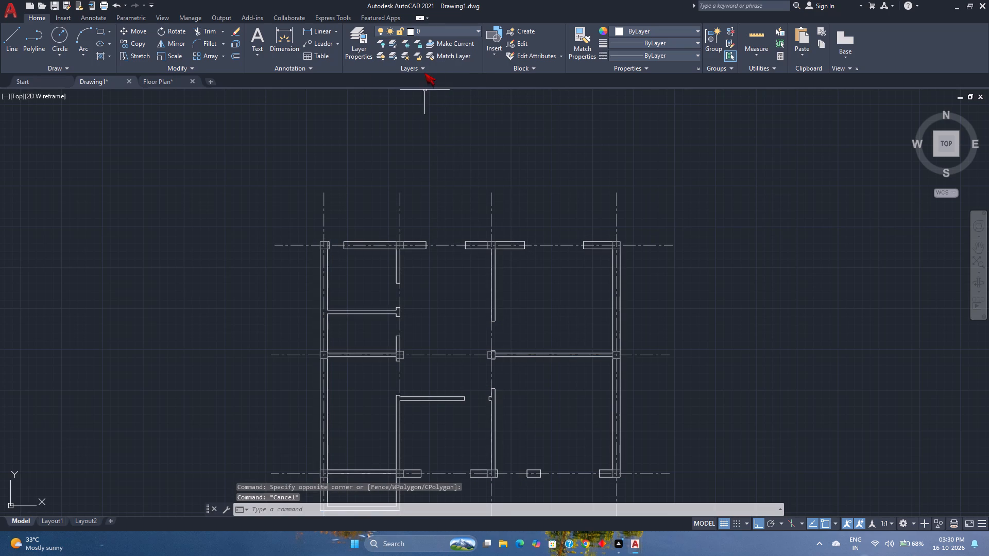
Lock the Walls layer.
click(454, 32)
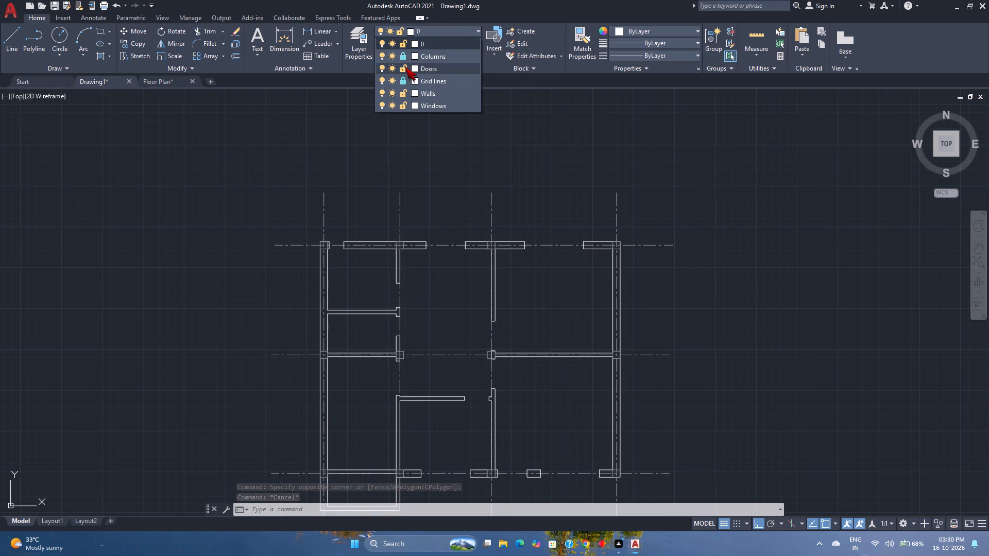
click(402, 93)
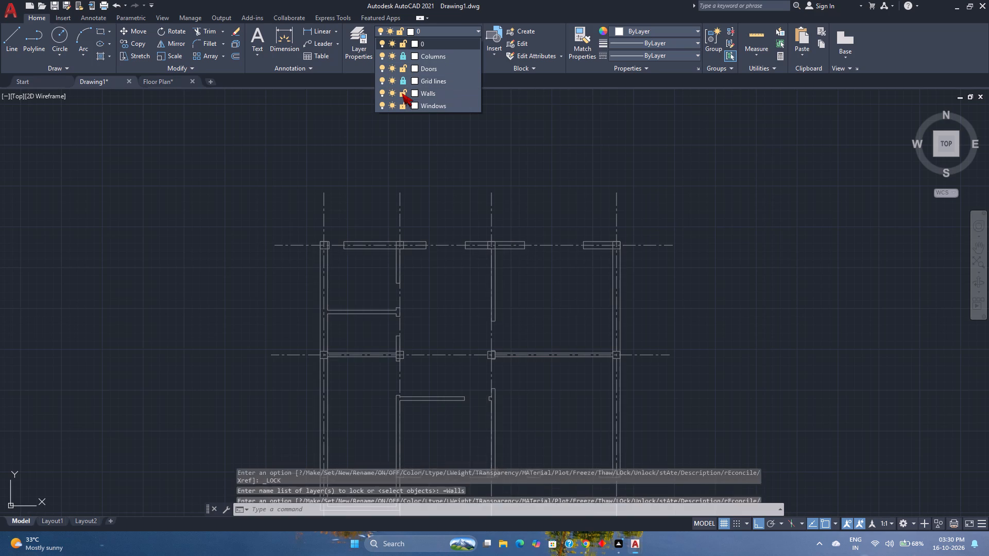
key(Escape)
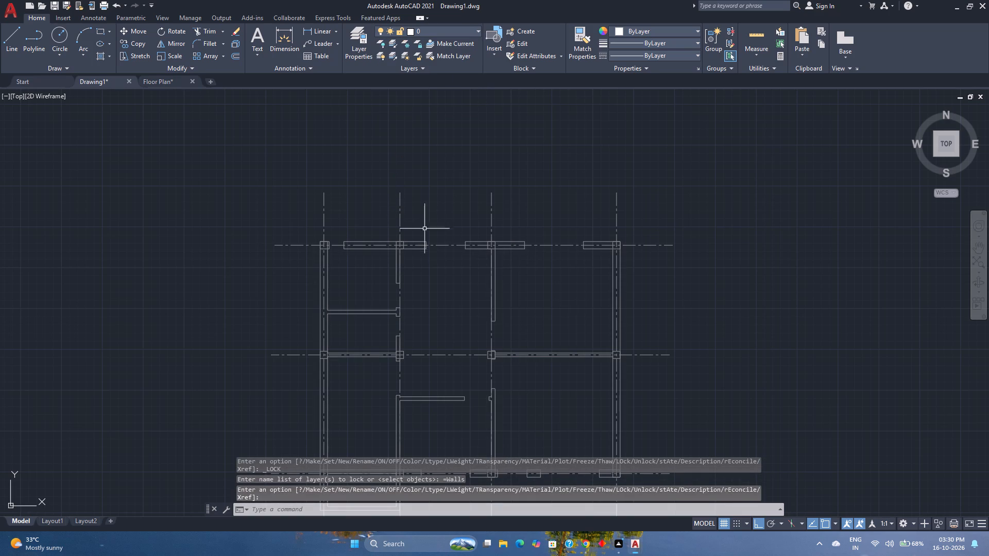
right_drag(453, 248, 452, 270)
key(Escape)
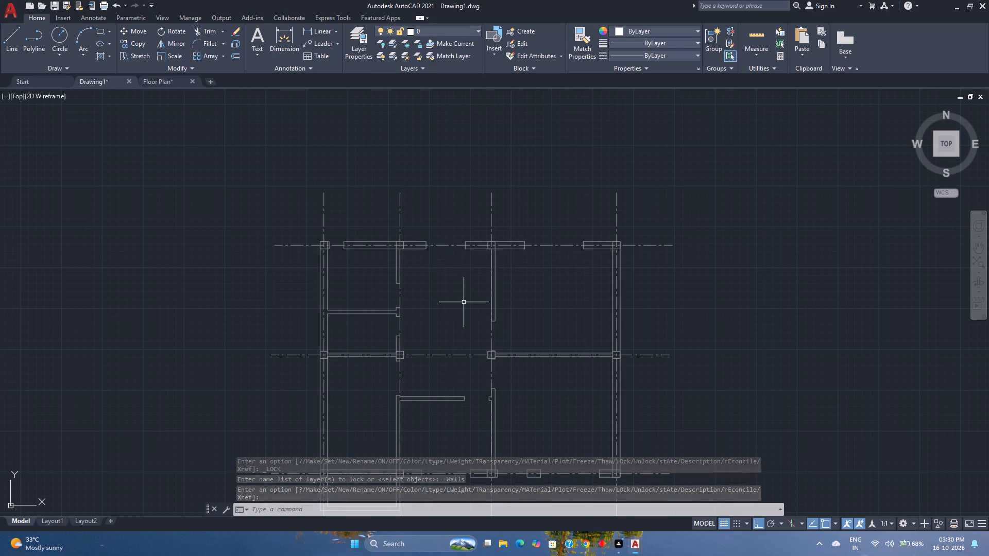
Examine the floor plan's top wall, its openings and the upper-left corner on the locked Walls layer.
scroll(464, 302, down, 1)
middle_drag(464, 302, 428, 228)
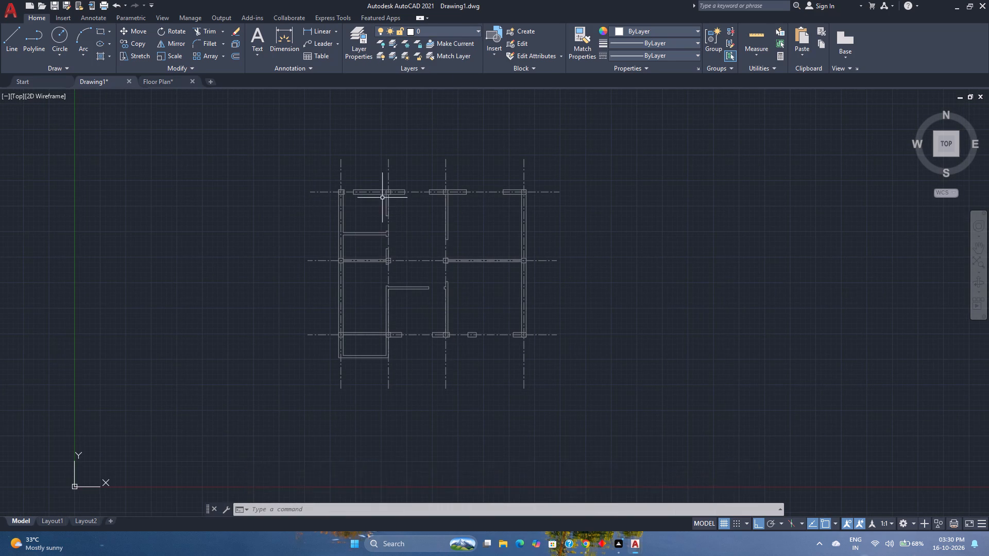
scroll(381, 197, up, 3)
scroll(293, 182, up, 2)
scroll(291, 181, down, 1)
middle_drag(291, 181, 365, 211)
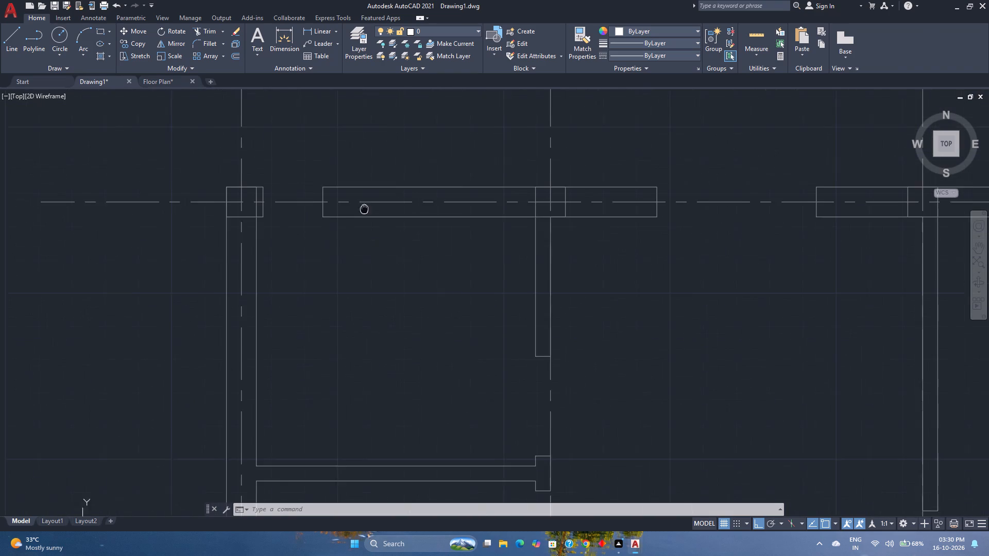
middle_drag(365, 211, 366, 211)
scroll(265, 211, up, 2)
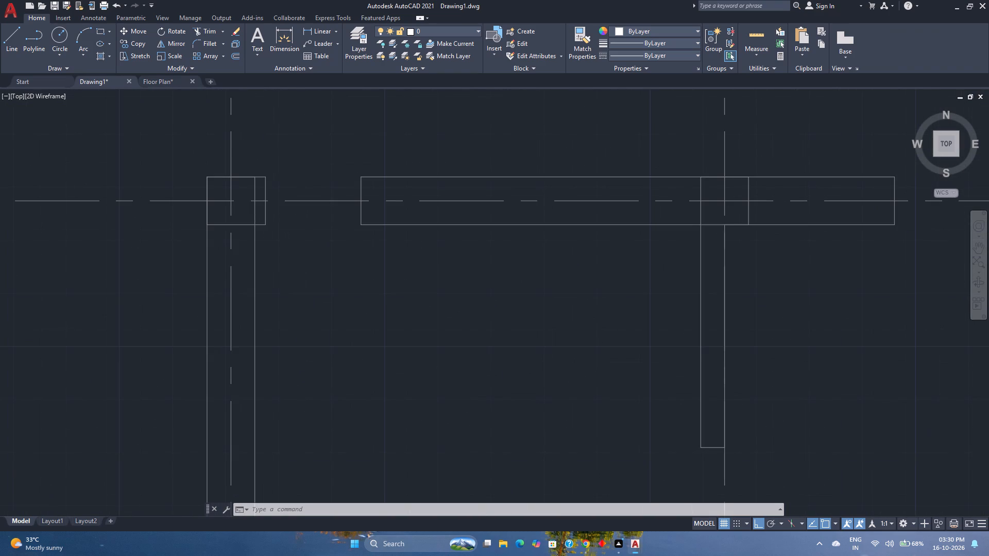
scroll(265, 211, down, 1)
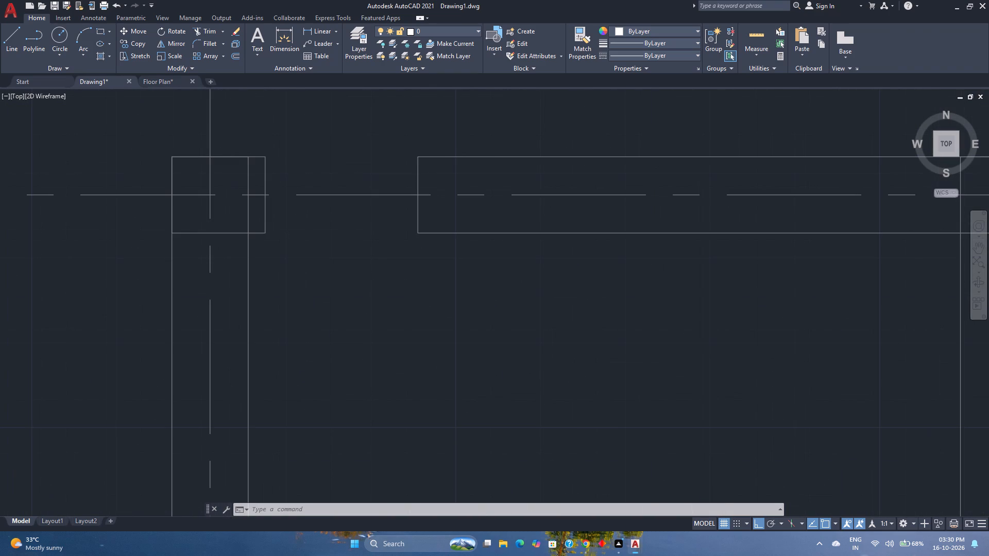
scroll(265, 211, down, 3)
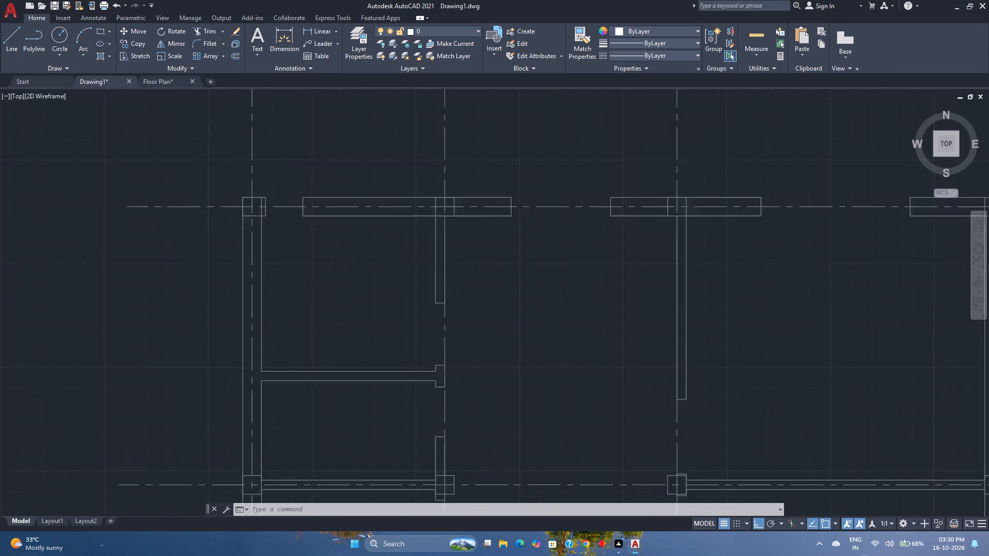
scroll(265, 211, down, 2)
scroll(265, 211, up, 2)
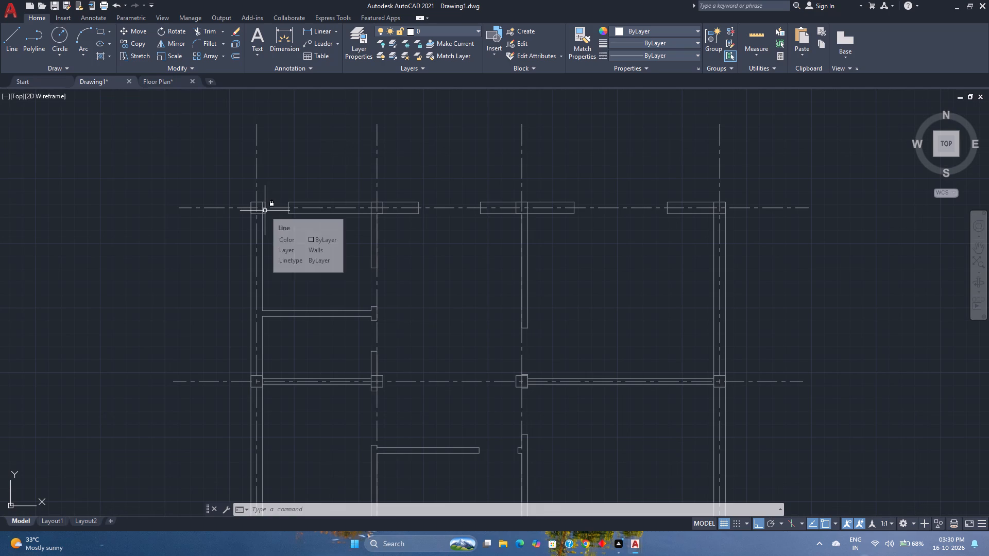
Set the lineweight of the Grid lines layer to 0.25 mm.
scroll(265, 211, down, 1)
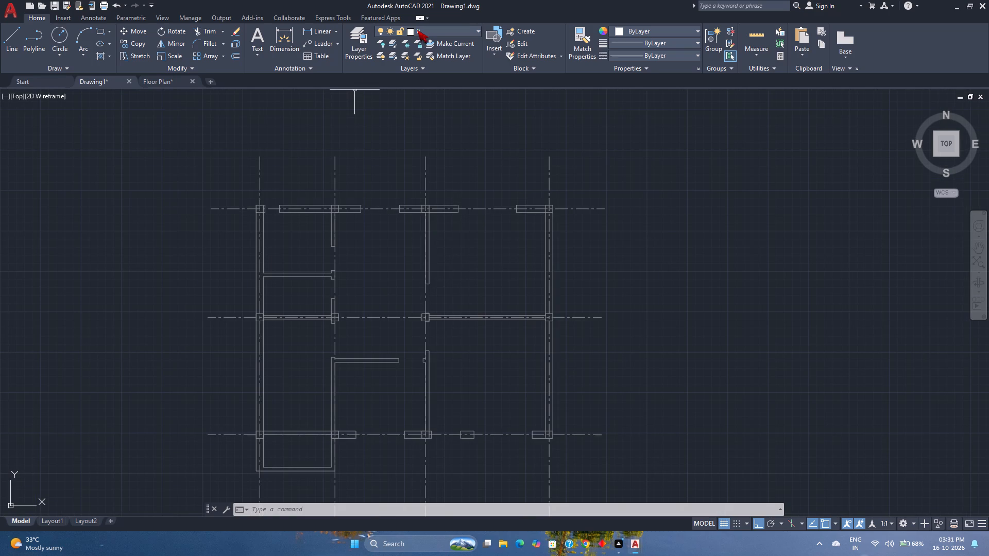
click(421, 29)
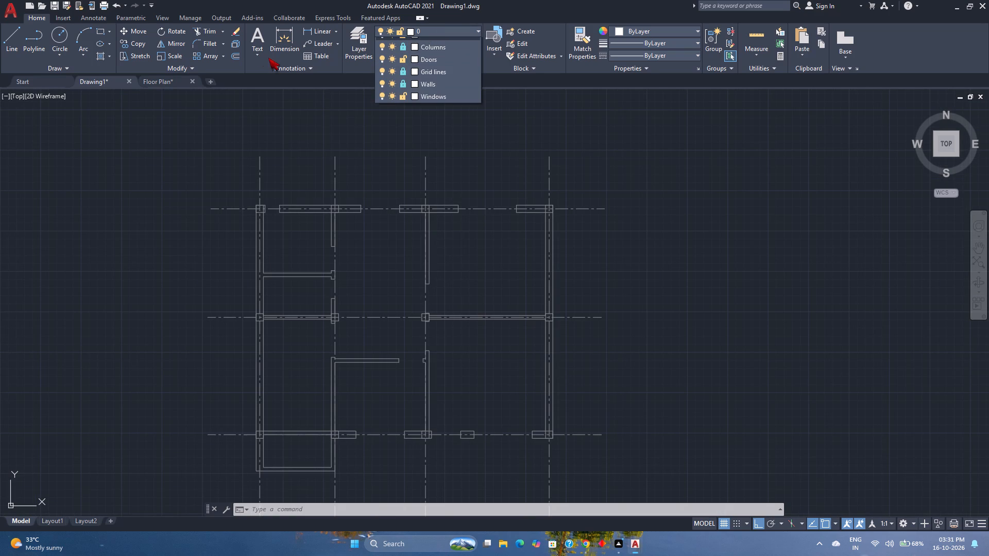
click(363, 33)
click(363, 33)
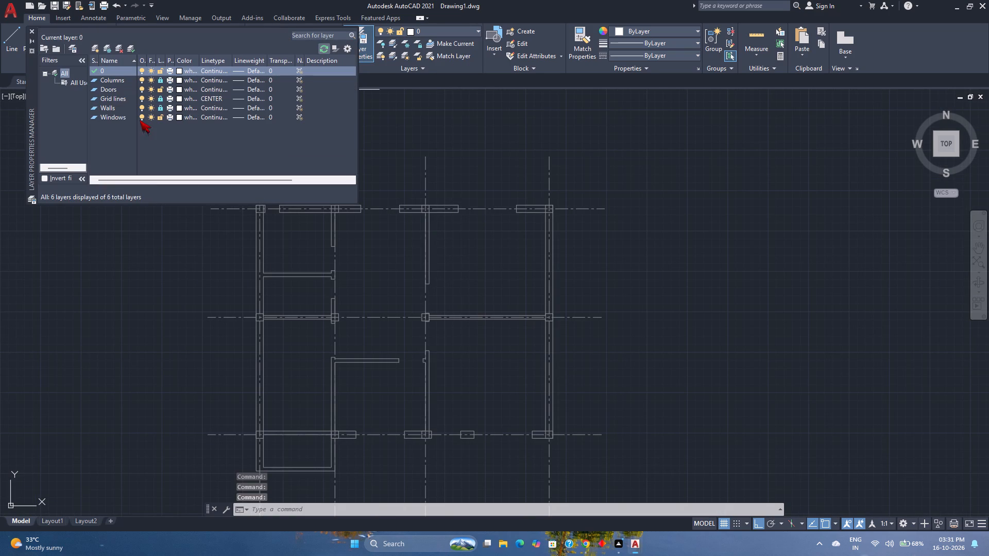
click(125, 98)
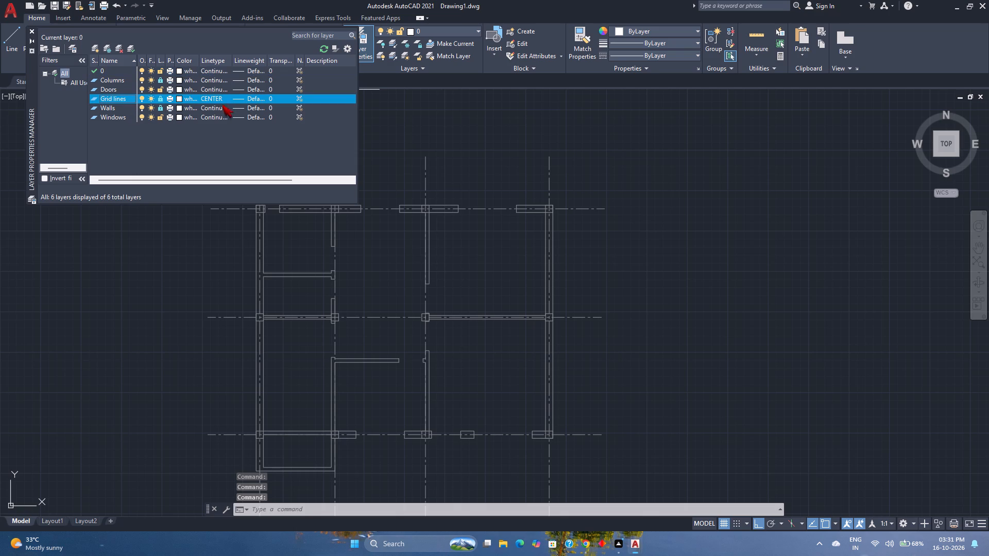
click(236, 97)
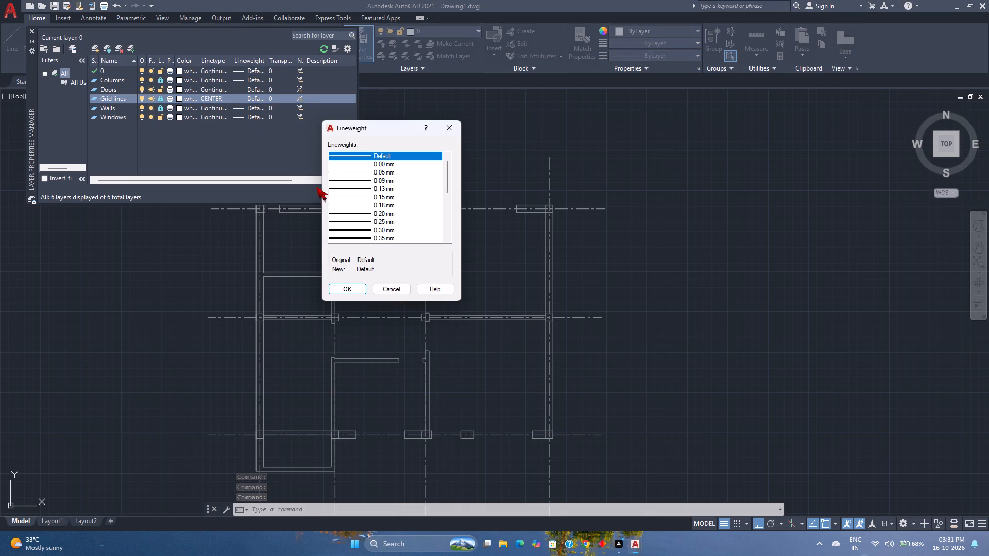
click(359, 228)
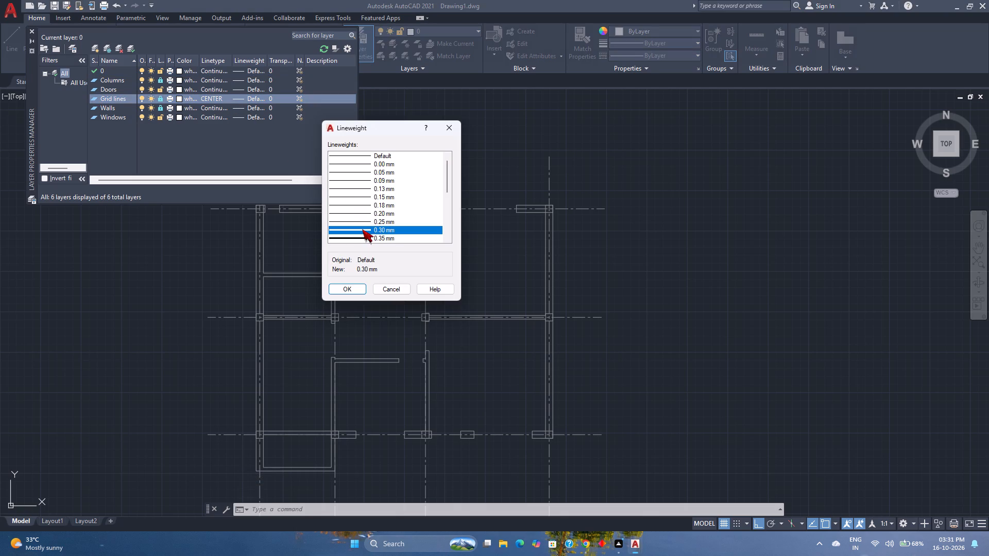
click(362, 224)
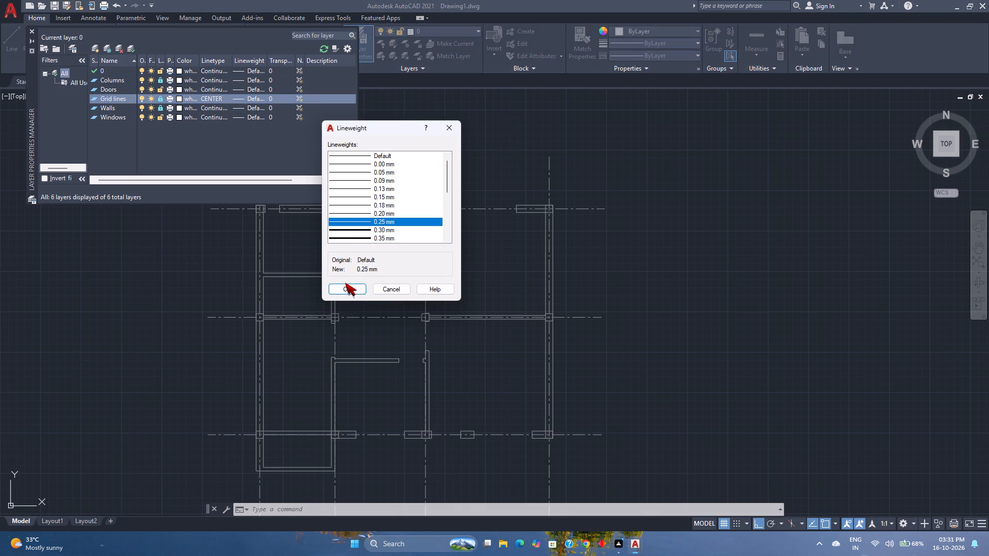
click(345, 289)
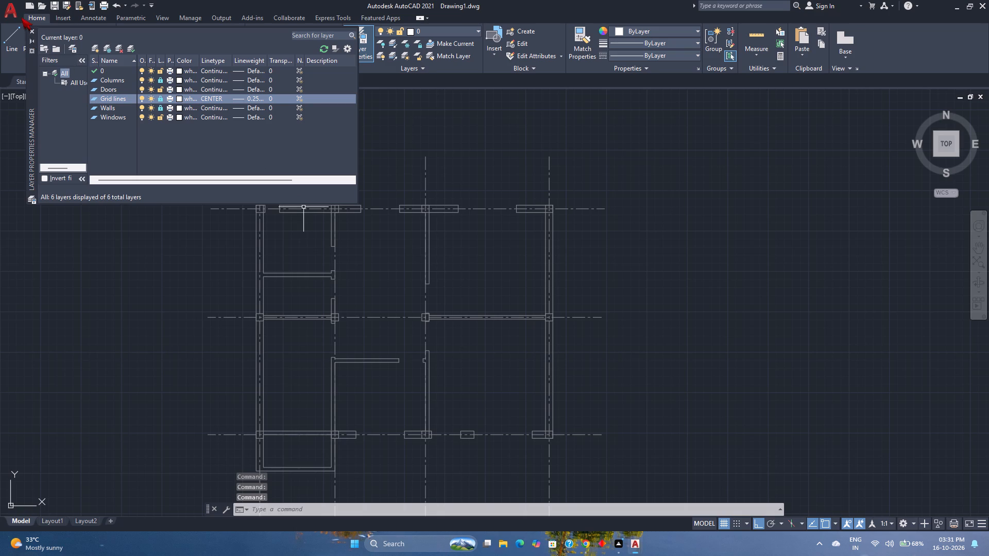
click(35, 33)
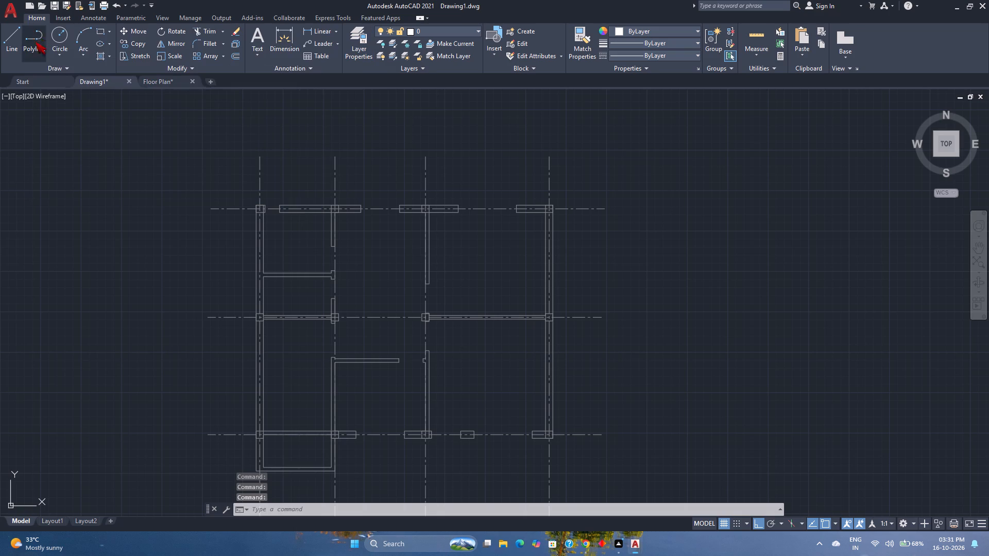
Examine how the floor plan and its grid lines display in Layout1, and return to model space.
click(43, 523)
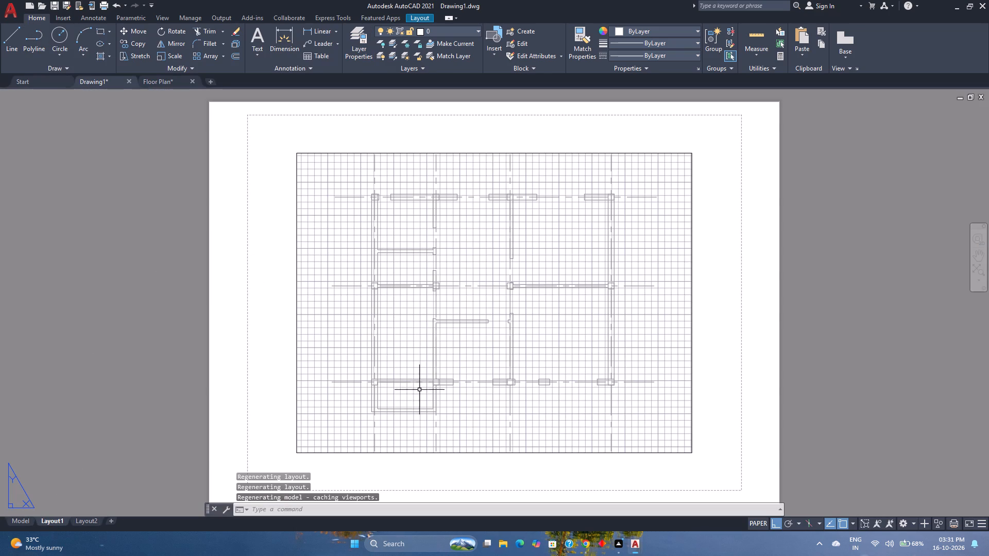
scroll(460, 354, up, 3)
scroll(460, 346, down, 1)
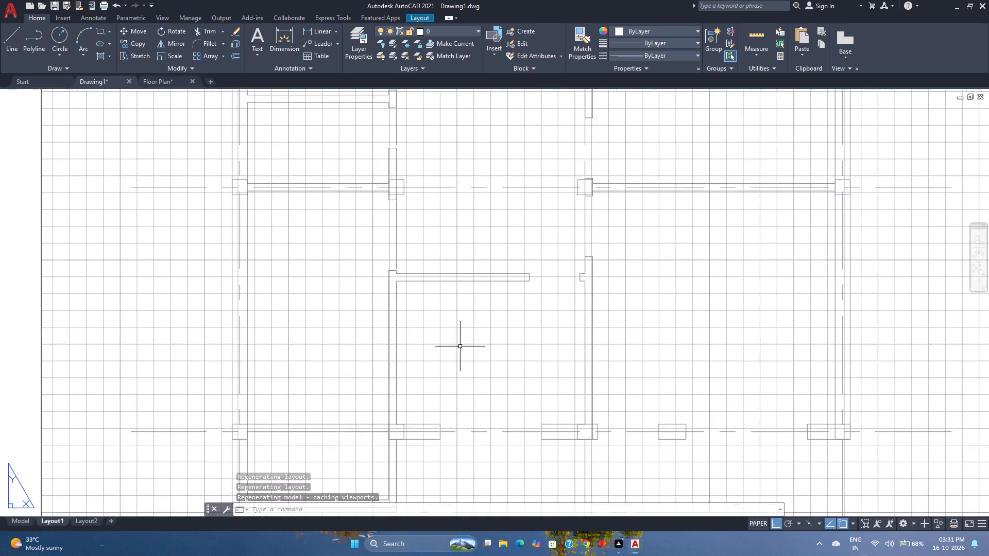
scroll(460, 346, down, 3)
scroll(460, 344, up, 2)
scroll(460, 344, down, 1)
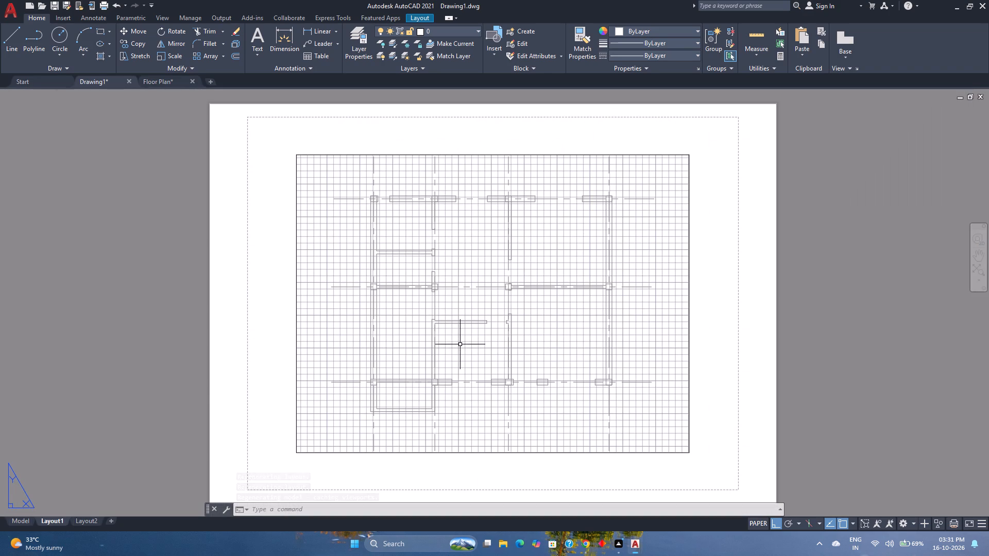
click(13, 522)
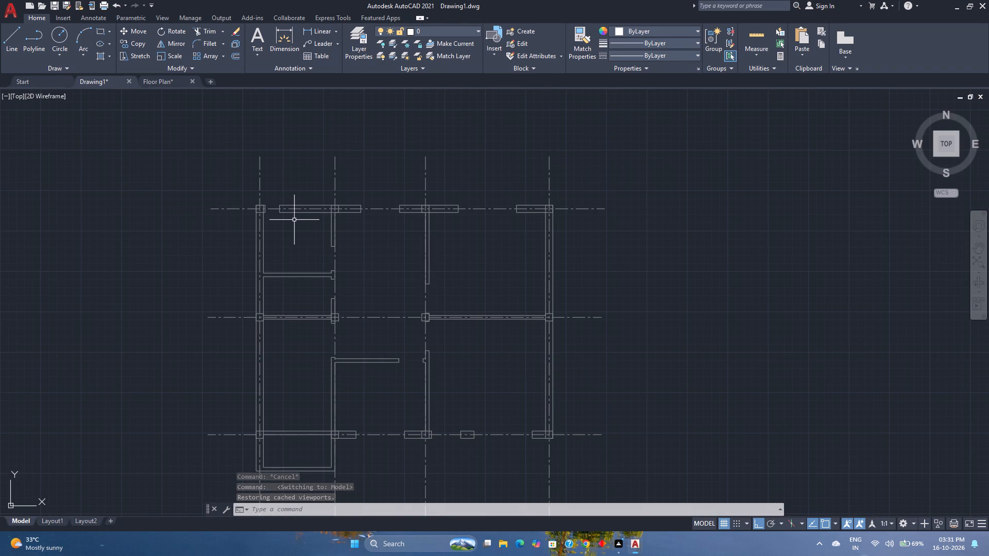
Unlock the Walls layer.
scroll(275, 202, up, 4)
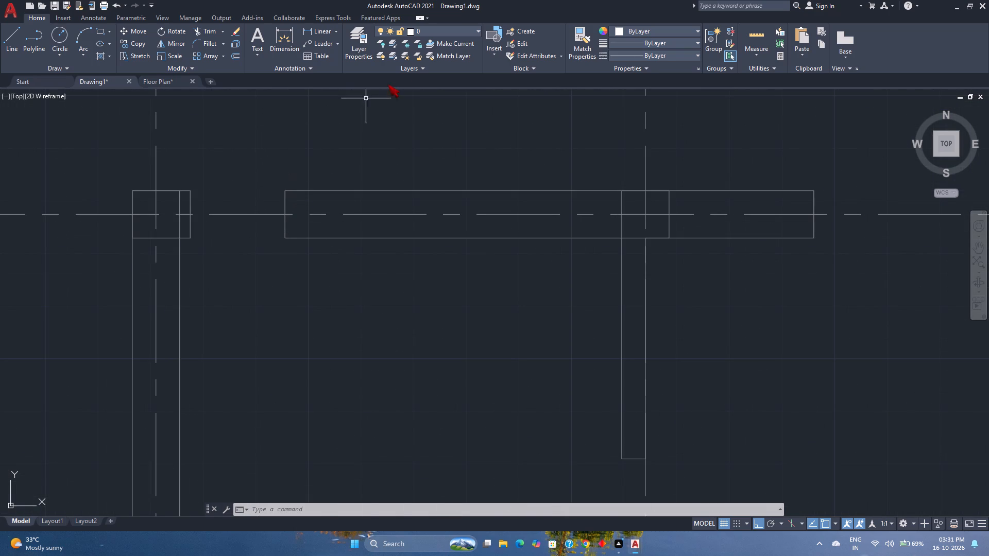
click(451, 31)
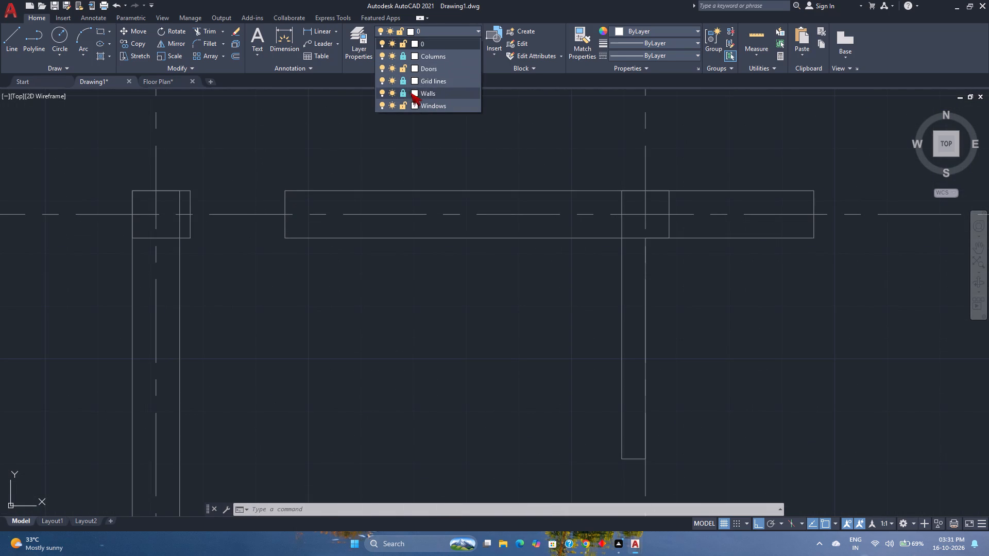
click(402, 93)
click(291, 231)
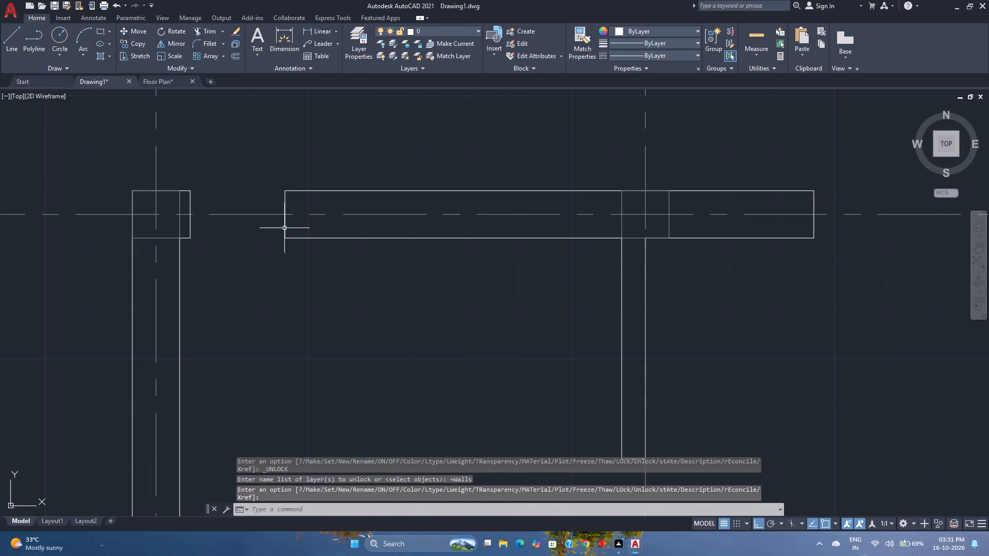
Move the end line of the top wall beside the upper-left opening 6 inches to the right, widening the opening.
click(284, 228)
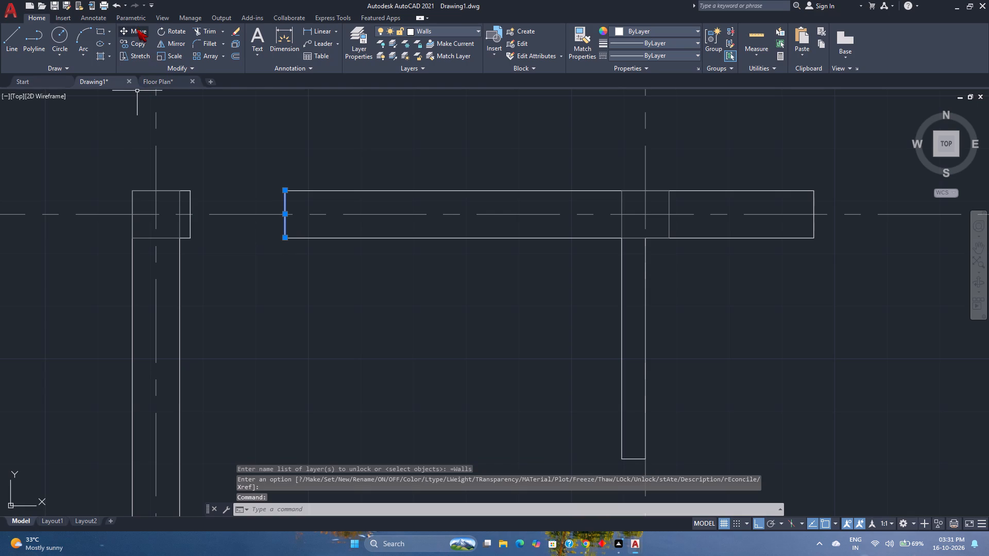
click(137, 29)
click(282, 188)
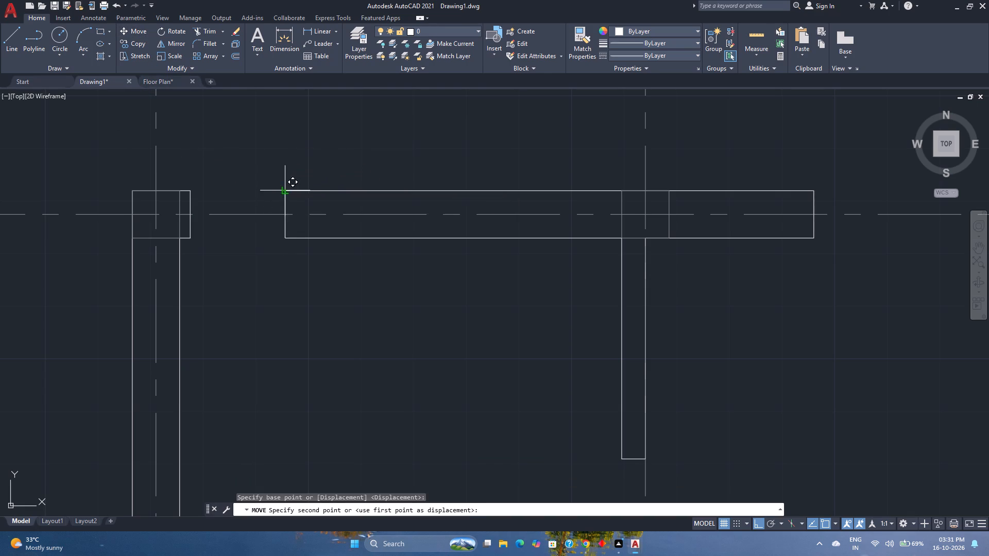
key(6)
key(Return)
Trim the two wall line stubs protruding into the upper-left opening past the moved end line.
text(tr)
key(Return)
click(300, 178)
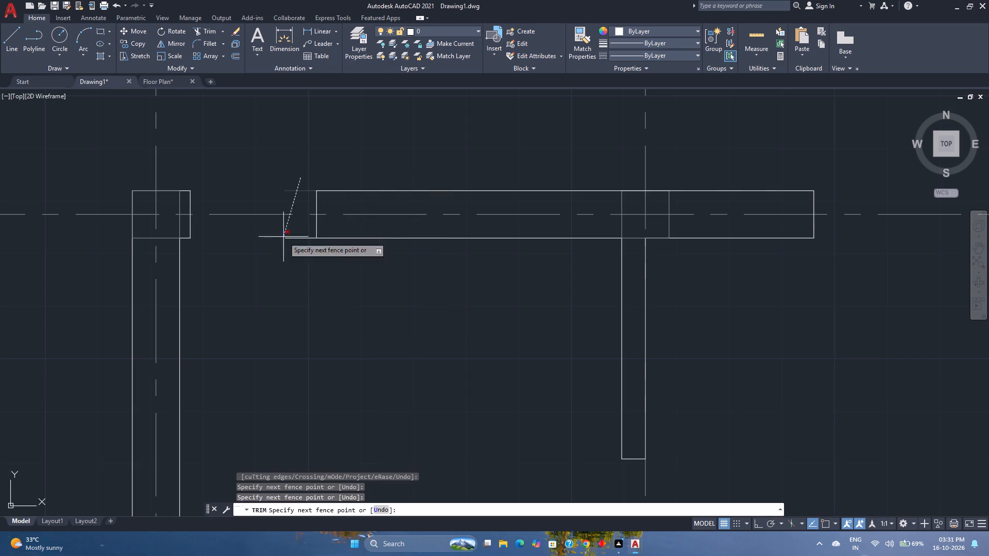
click(286, 279)
key(space)
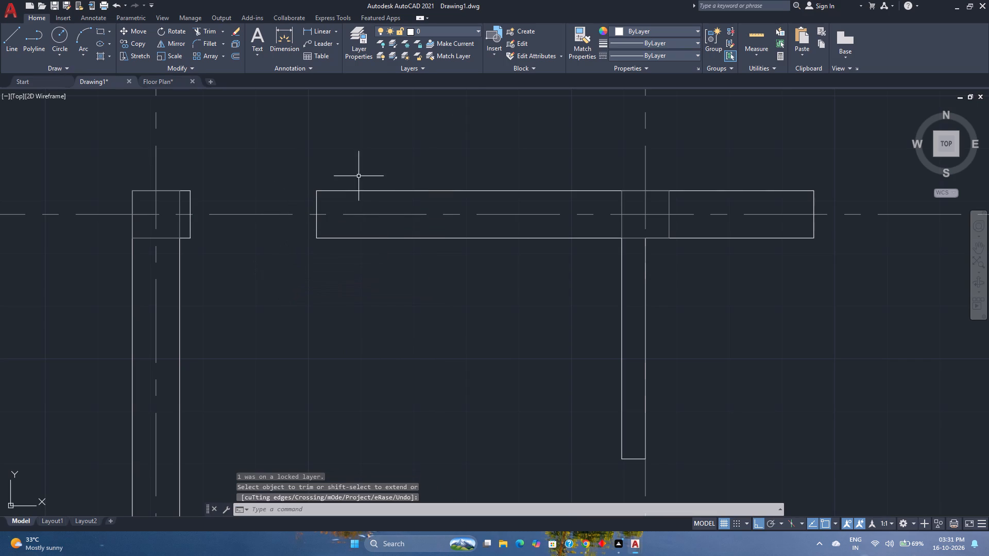
Lock the Walls layer again.
click(473, 22)
click(463, 29)
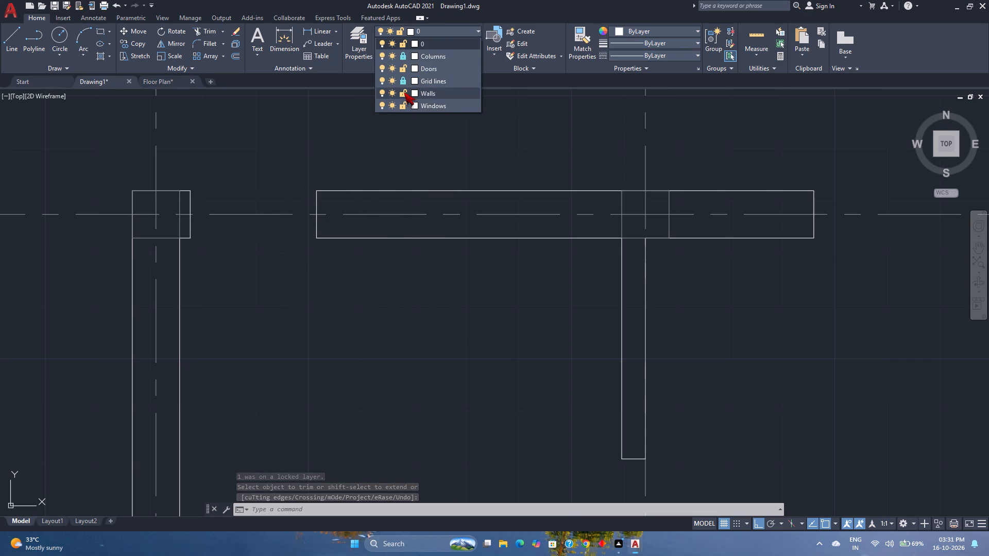
click(403, 92)
click(262, 261)
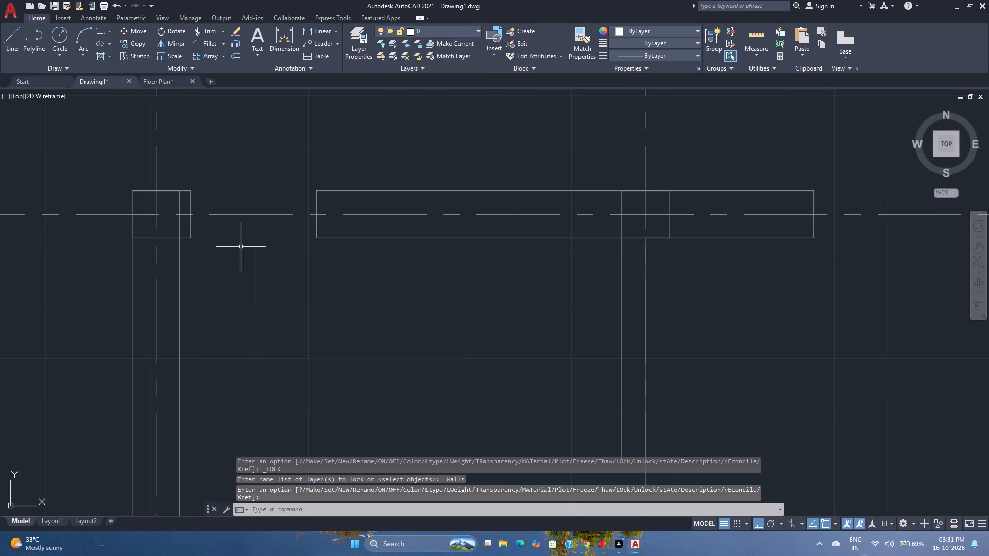
Draw a rectangle filling the upper-left opening in the top wall, from one wall end to the other.
click(103, 34)
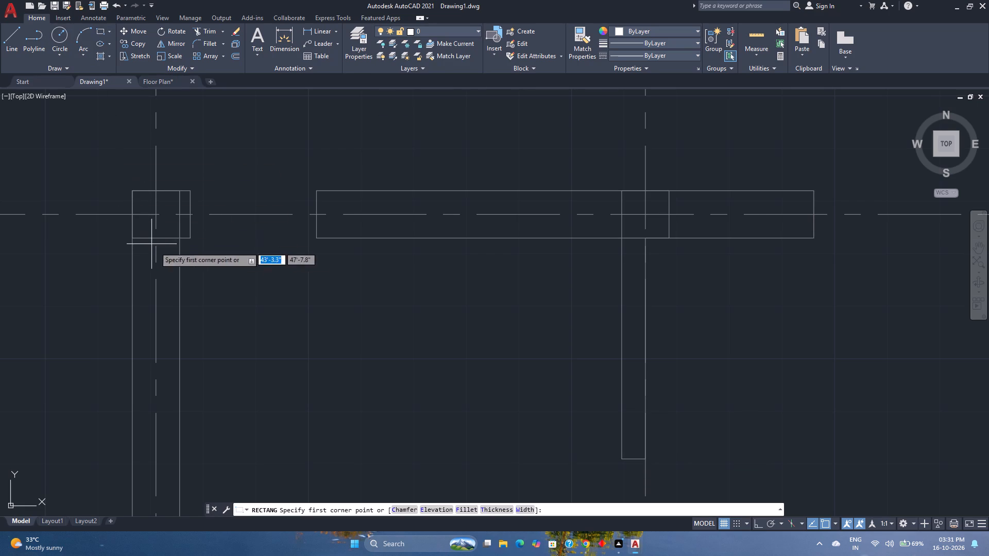
click(315, 240)
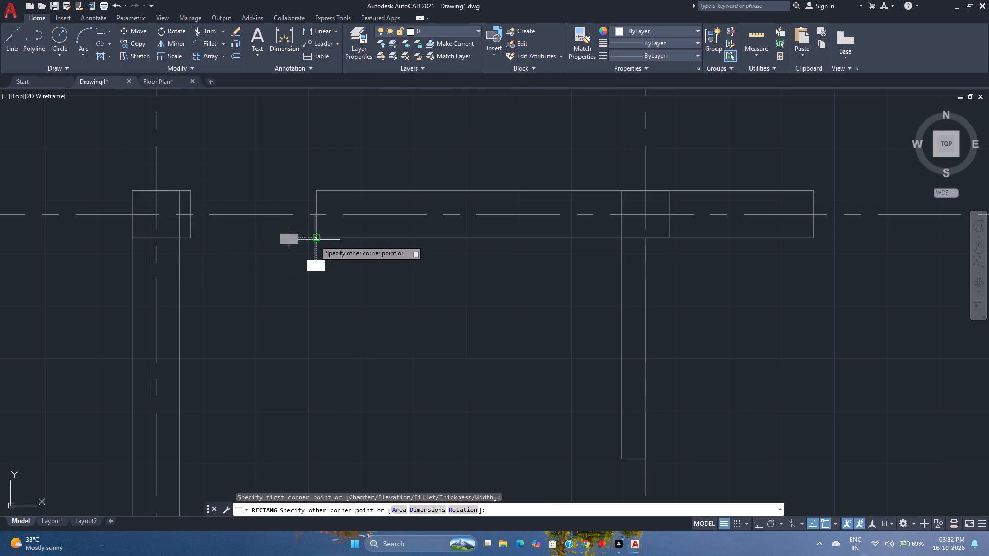
click(188, 191)
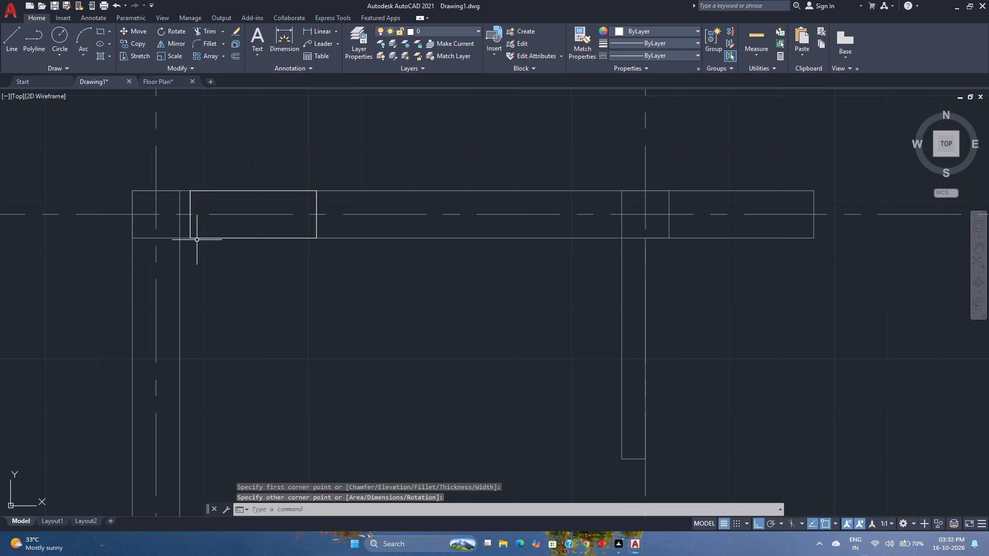
key(Escape)
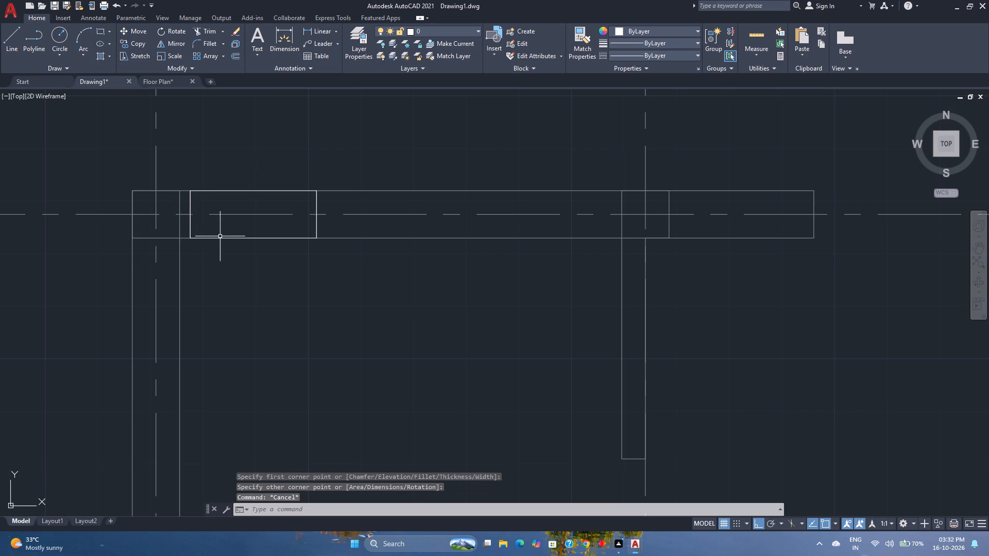
Explode the rectangle in the upper-left opening into separate lines.
click(228, 238)
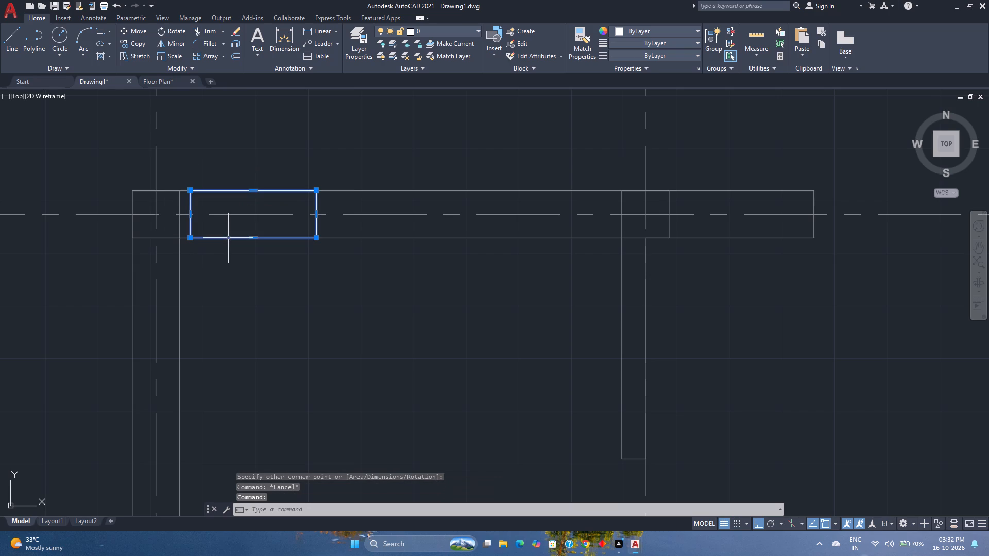
text(ex)
text(plo)
key(Return)
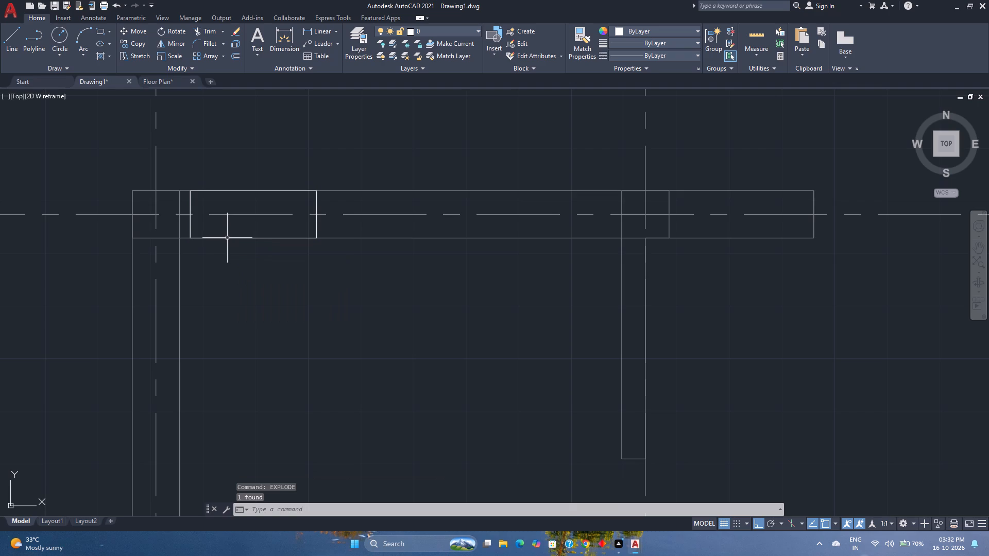
Offset both short end lines of the exploded rectangle 2 inches inward to form the frame sides.
click(240, 56)
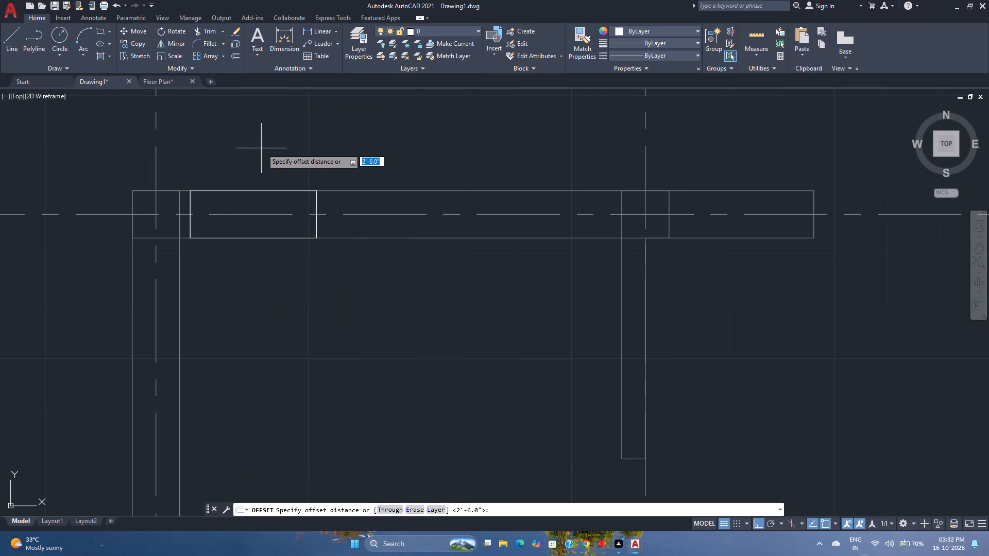
key(2)
key(Return)
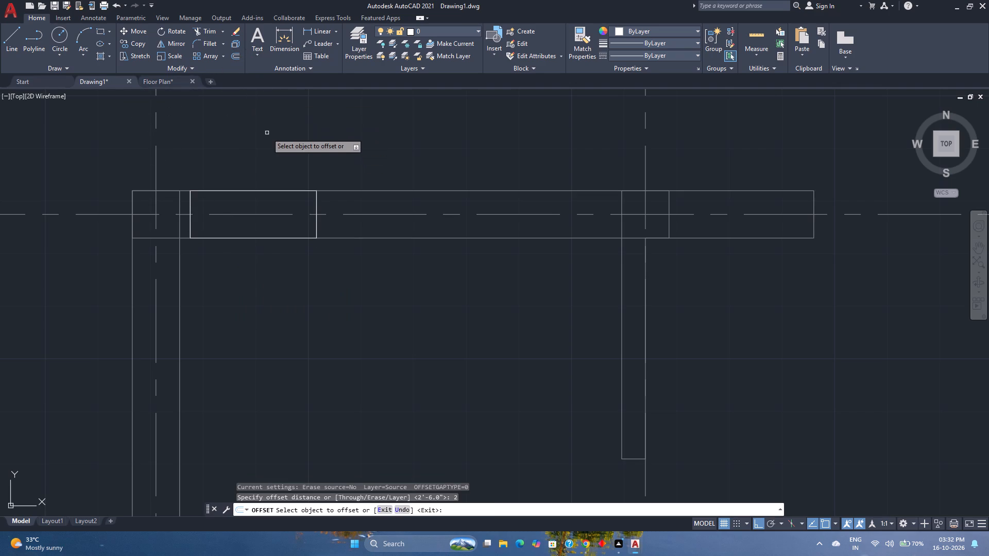
click(190, 226)
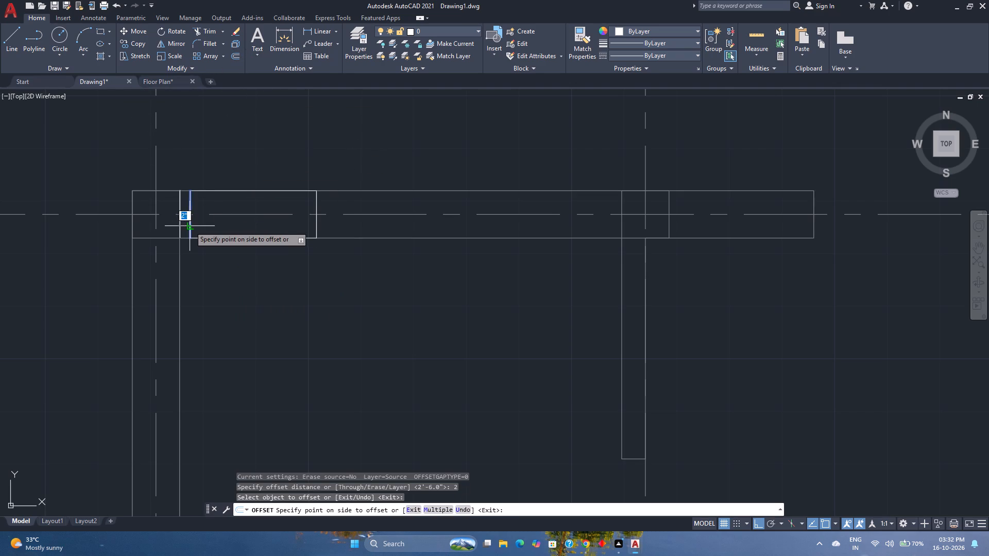
scroll(201, 225, up, 2)
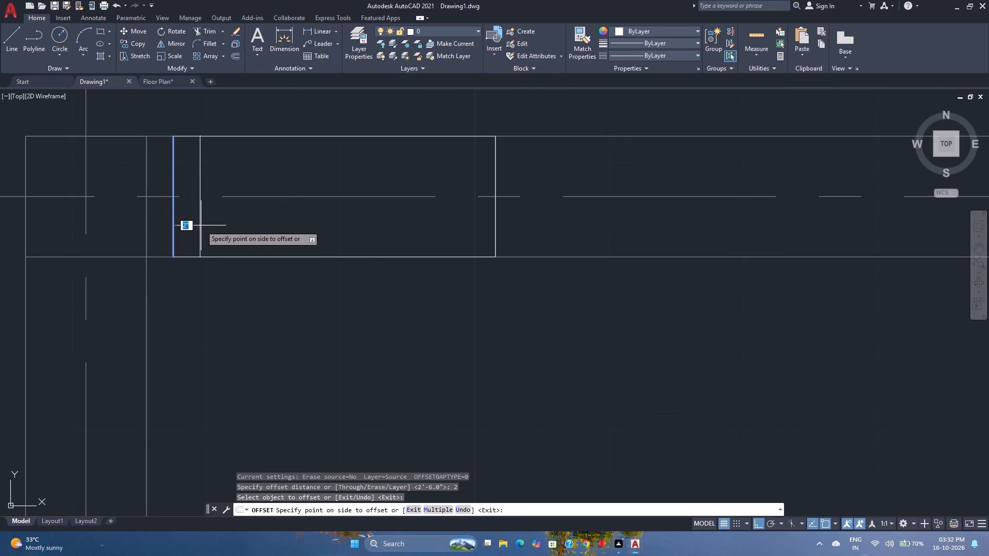
click(201, 225)
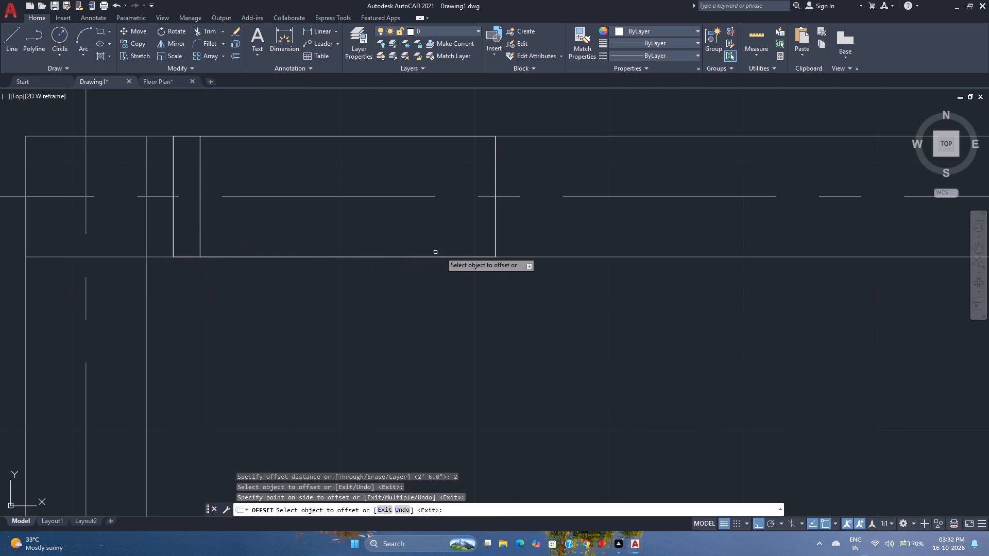
click(496, 235)
click(425, 235)
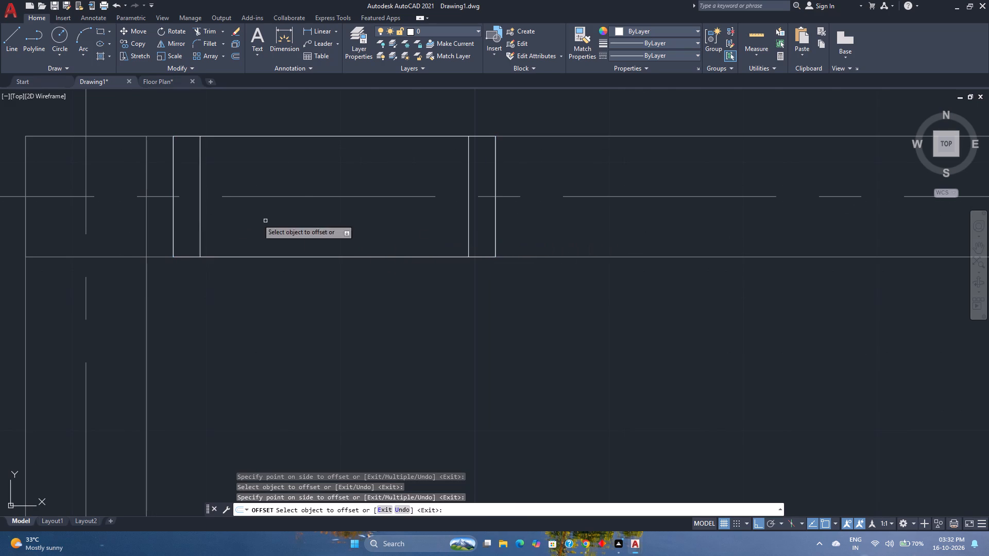
Offset the upper and lower long lines of the upper-left opening's rectangle 4 inches inward to form the glass lines.
click(250, 135)
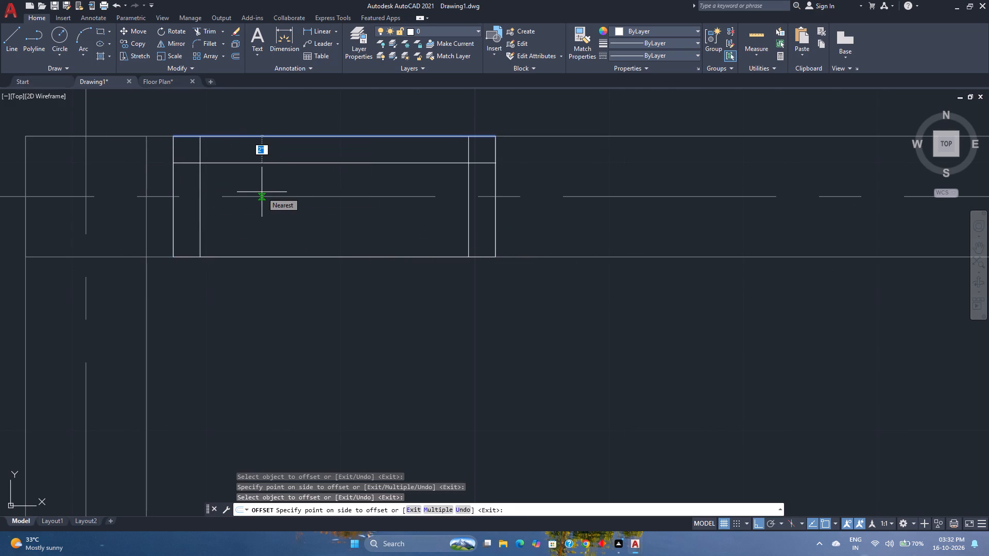
key(4)
key(Return)
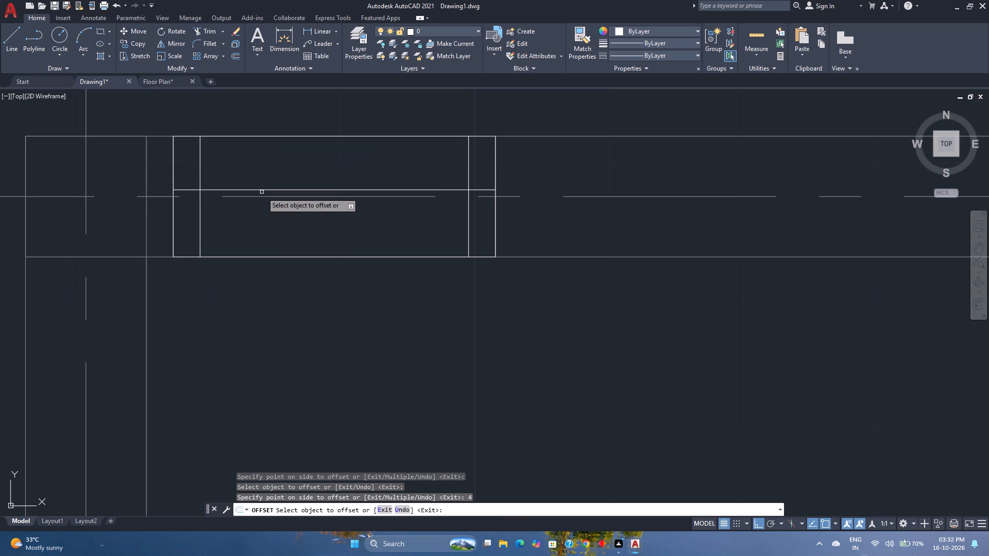
click(272, 257)
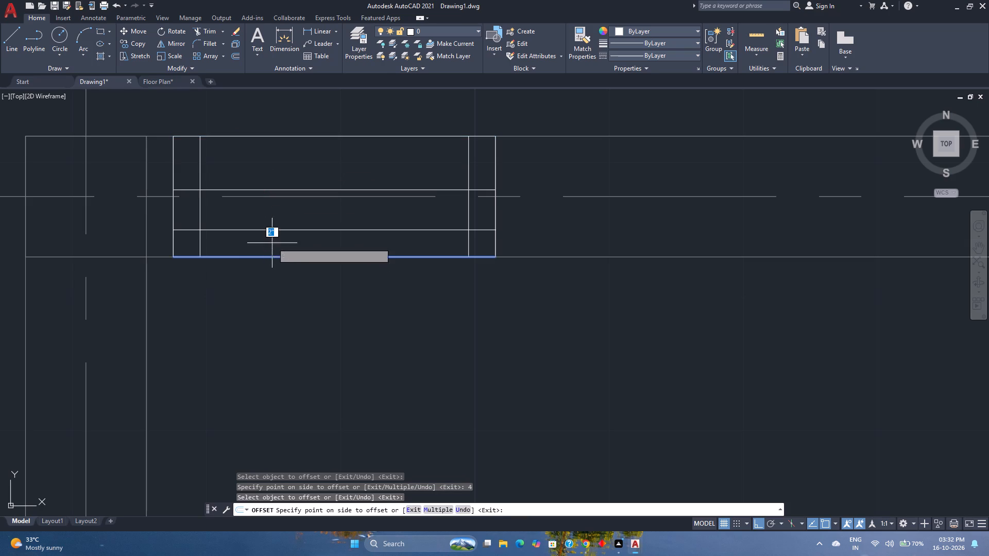
key(4)
key(Return)
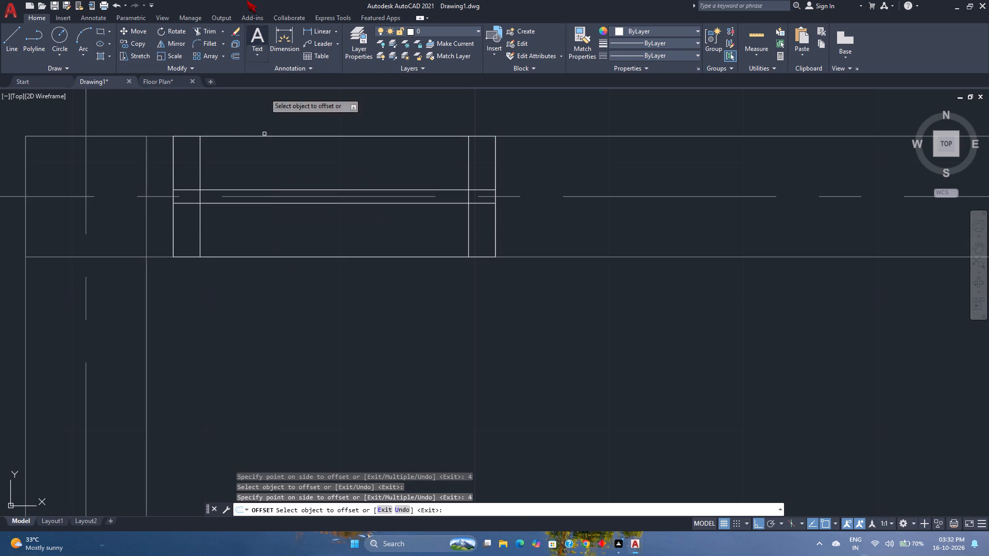
Trim the two glass lines where they run through the frame sides at both ends of the upper-left window.
click(197, 36)
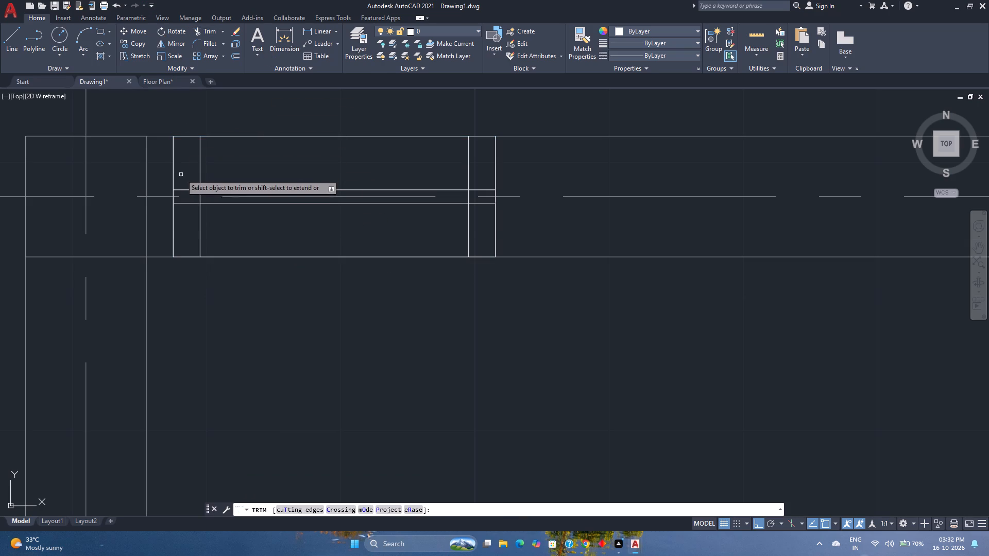
click(185, 176)
click(197, 206)
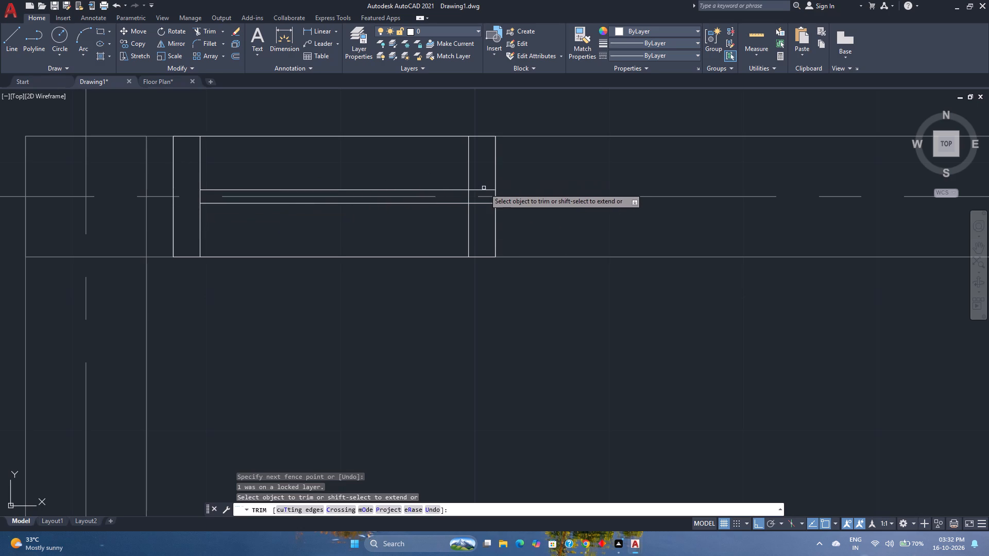
click(485, 181)
click(487, 212)
key(space)
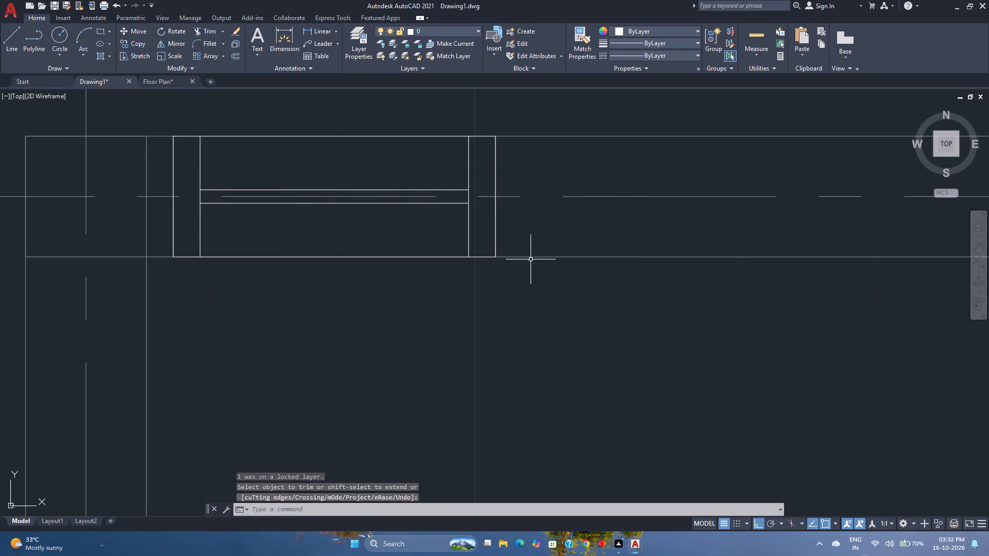
Put all lines of the upper-left window on layer 0 and combine them into one group.
click(519, 274)
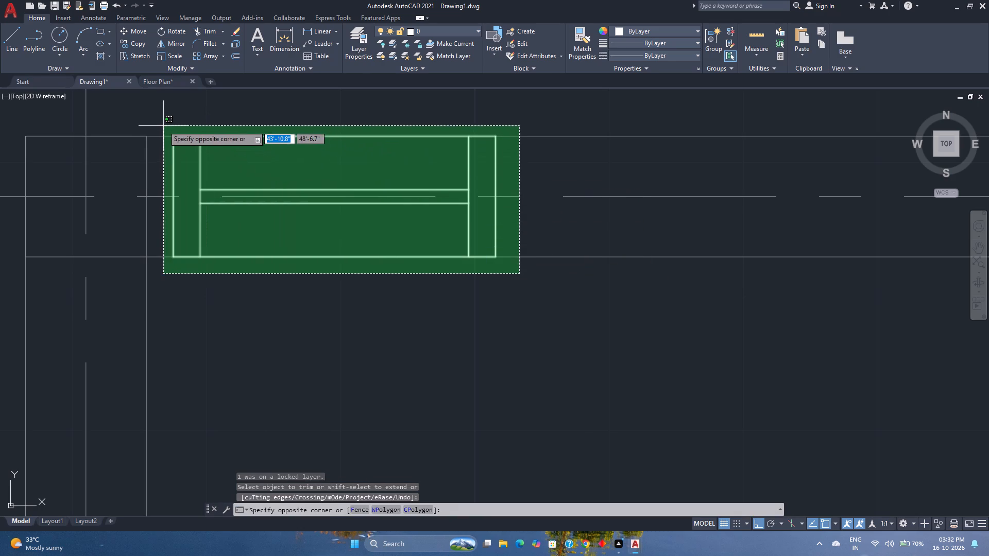
click(163, 126)
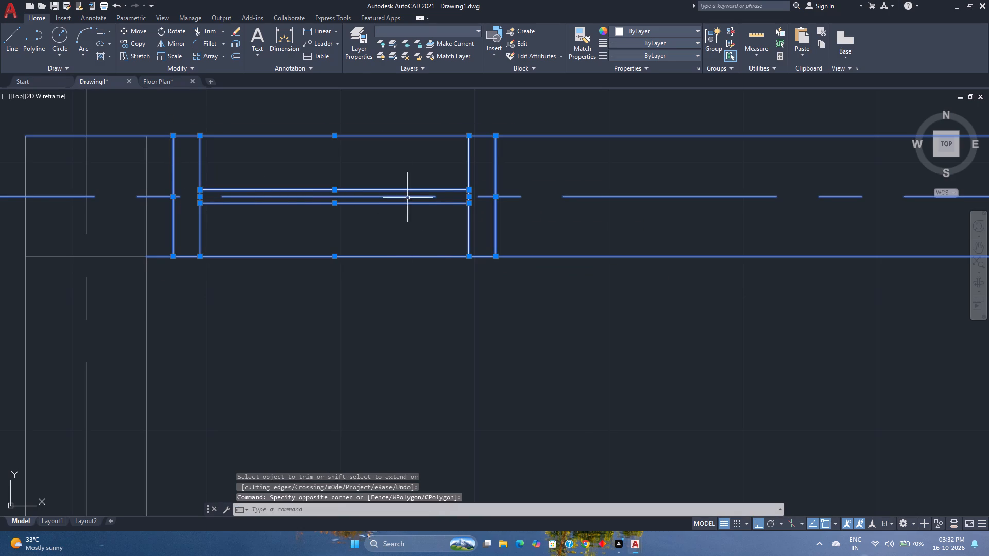
click(440, 33)
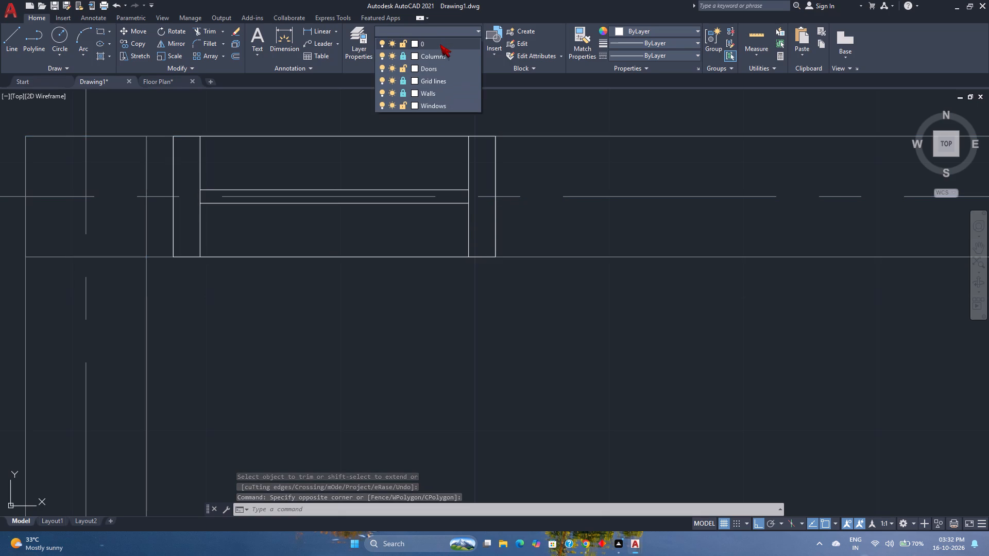
click(440, 44)
click(571, 217)
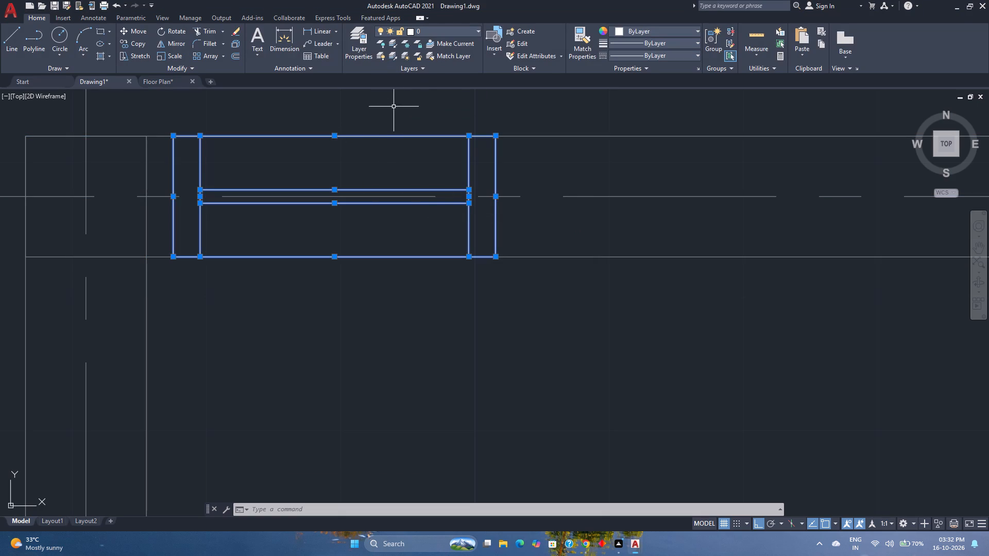
key(g)
key(Return)
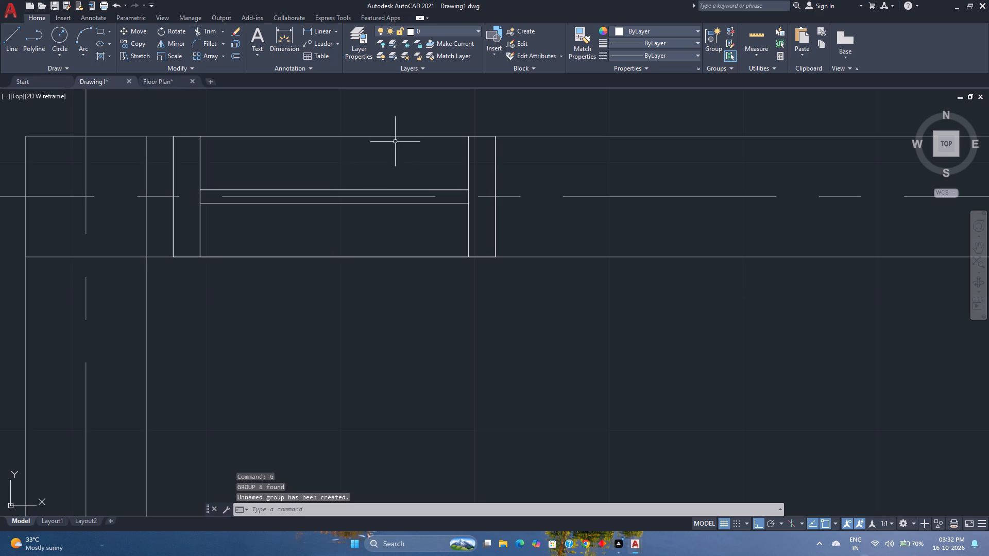
Assign the grouped upper-left window to the Windows layer, leaving out objects on locked layers.
click(506, 179)
click(439, 160)
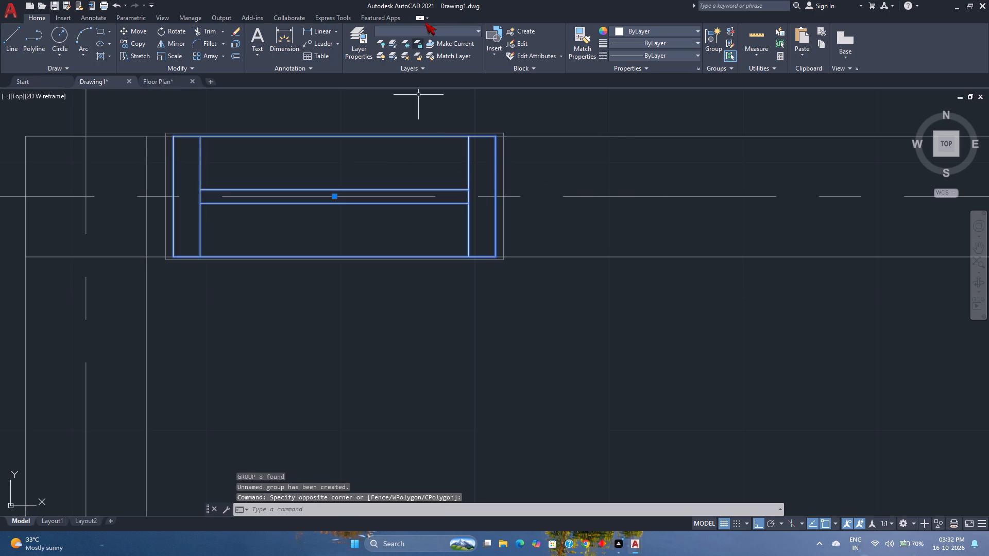
click(428, 31)
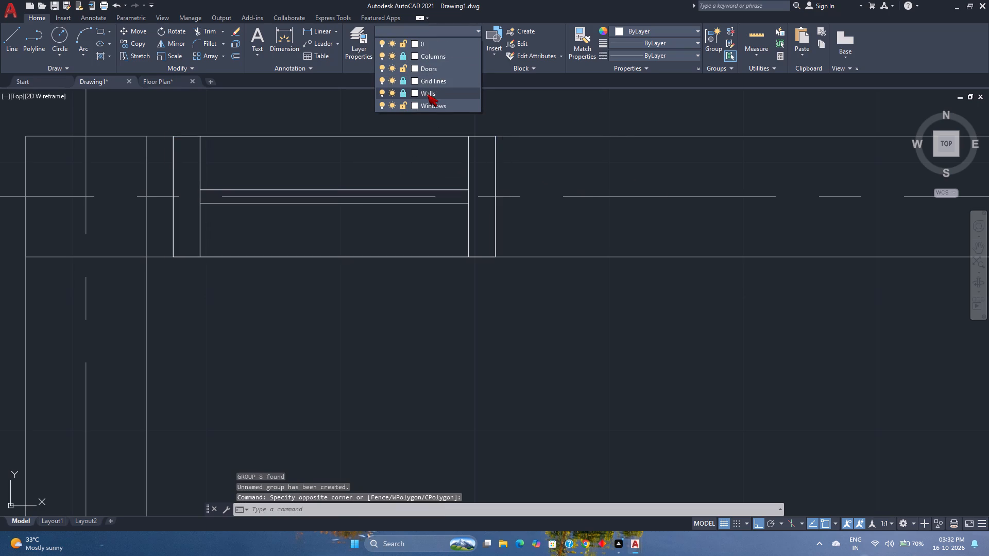
click(422, 40)
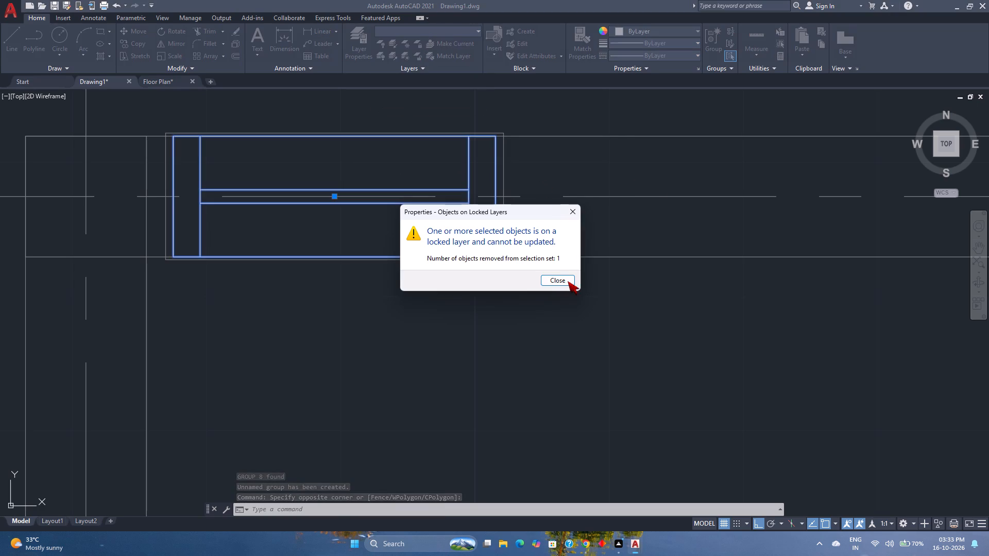
click(568, 284)
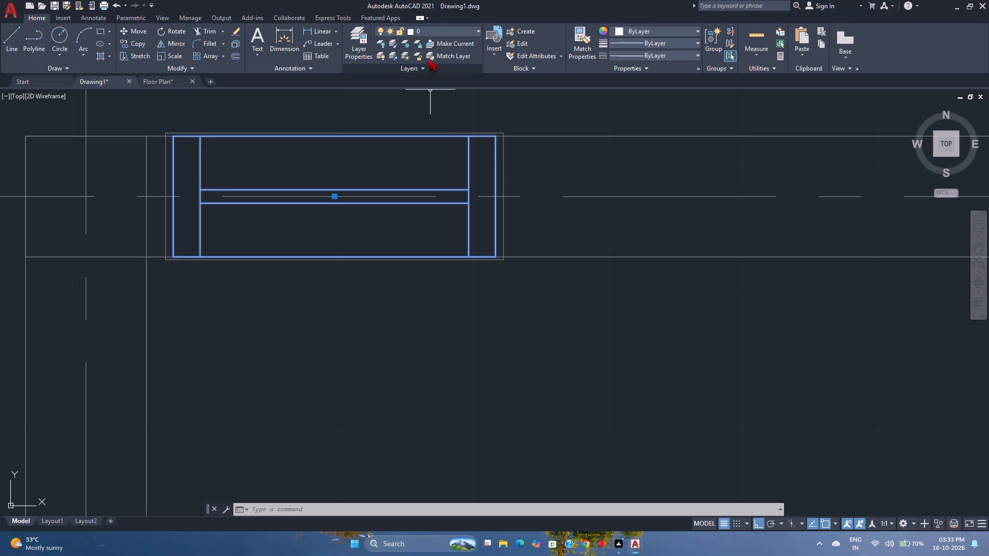
click(430, 32)
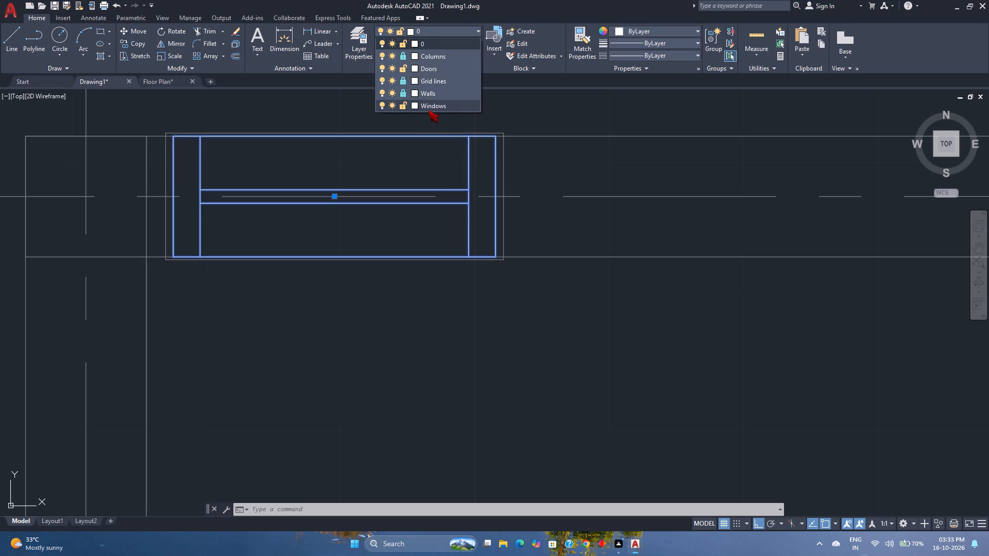
click(429, 109)
key(Escape)
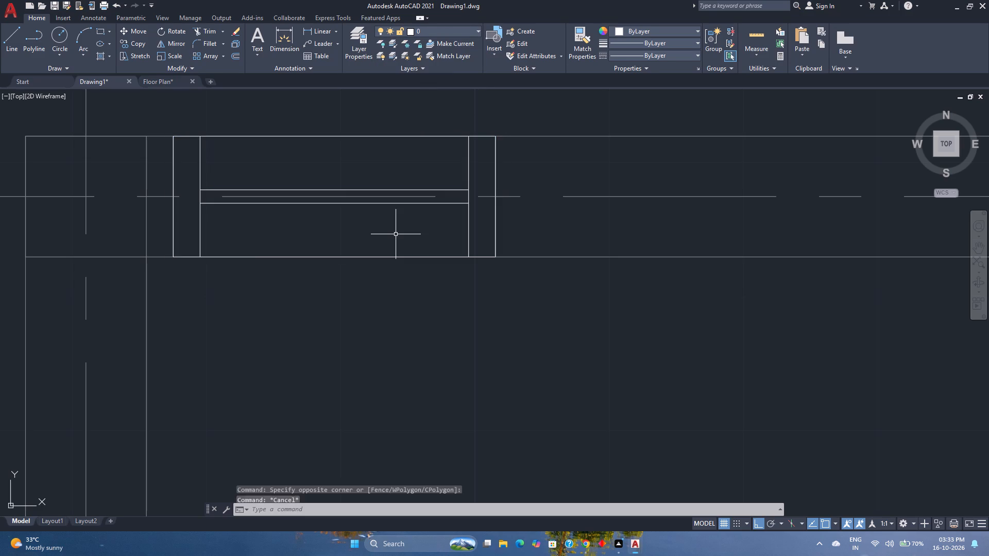
Draw a rectangle filling the next opening to the right in the top wall, from one wall end to the other.
scroll(396, 234, down, 5)
scroll(545, 255, up, 2)
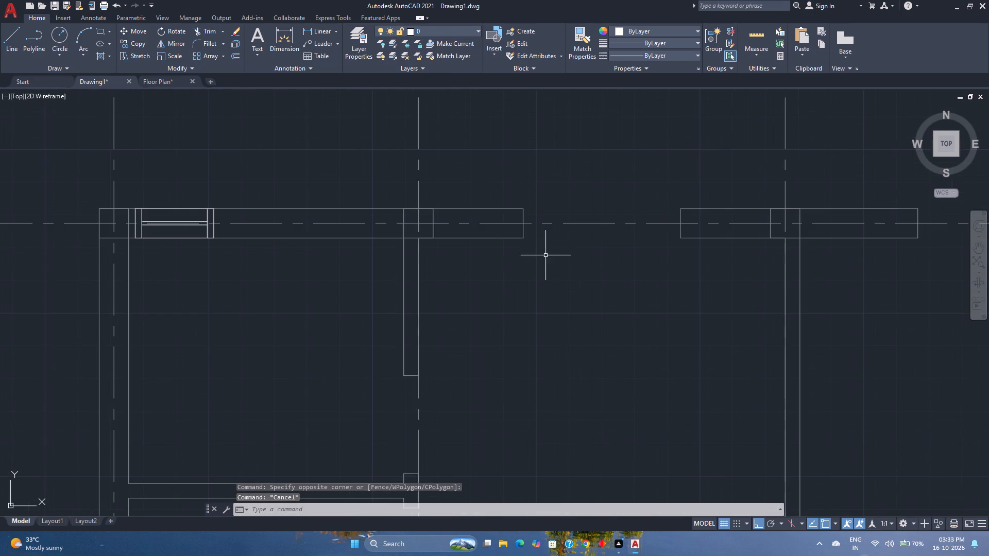
middle_drag(543, 252, 351, 276)
middle_click(351, 276)
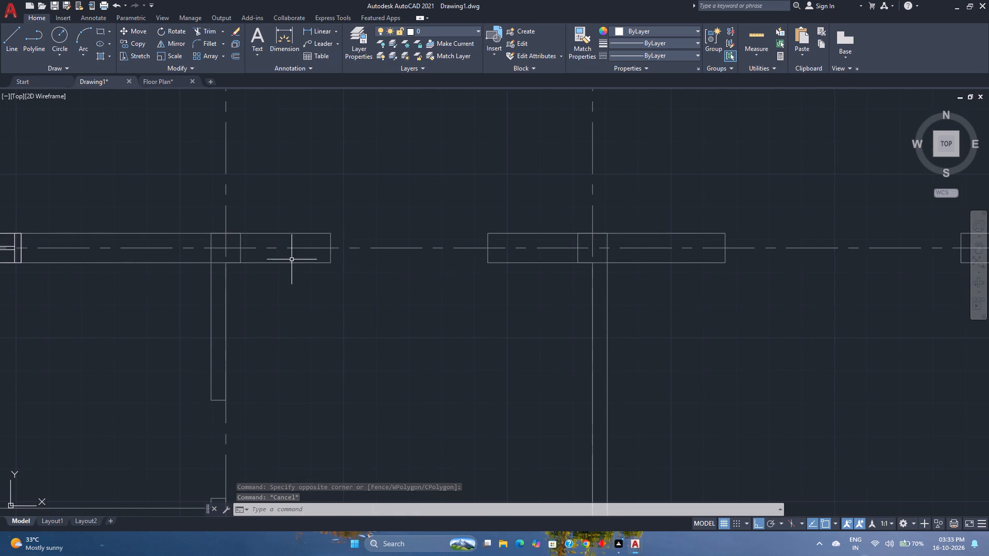
click(104, 31)
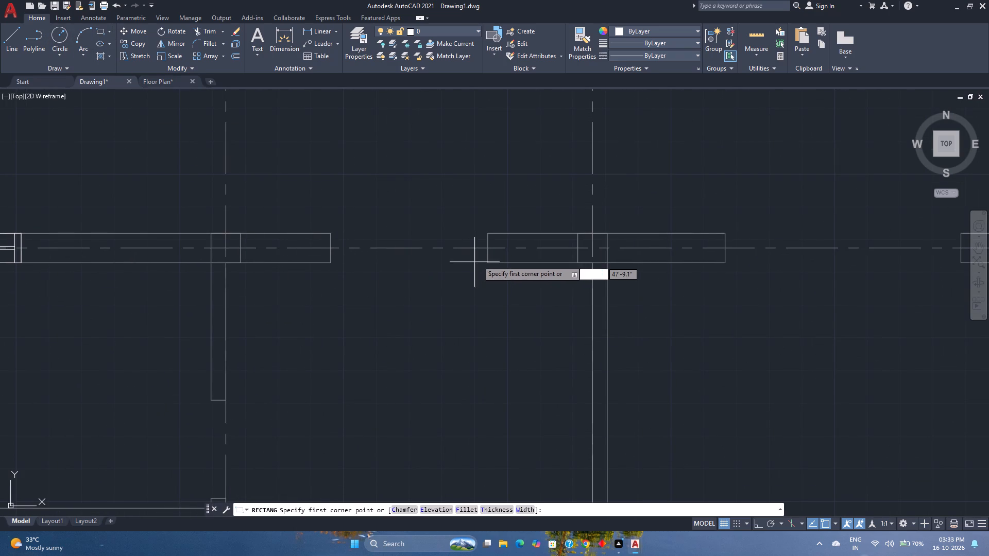
click(489, 261)
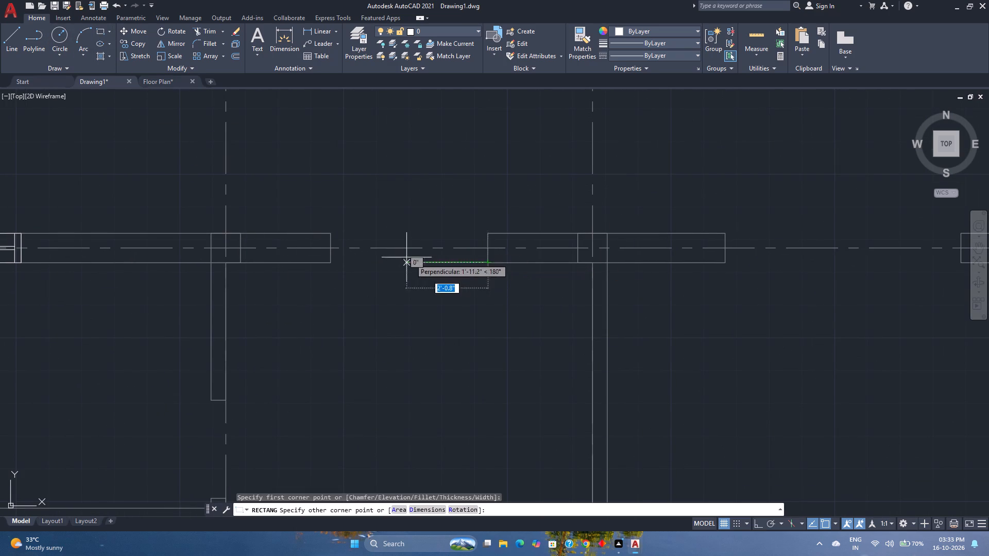
click(332, 234)
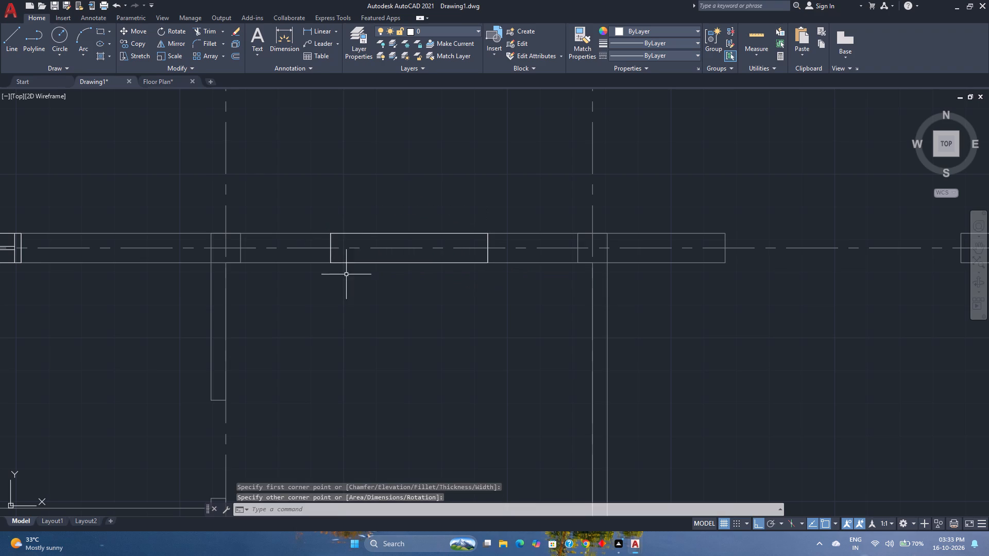
Explode the rectangle in the second top-wall opening into separate lines.
scroll(399, 278, up, 3)
middle_drag(399, 278, 388, 322)
middle_click(388, 323)
drag(374, 289, 365, 281)
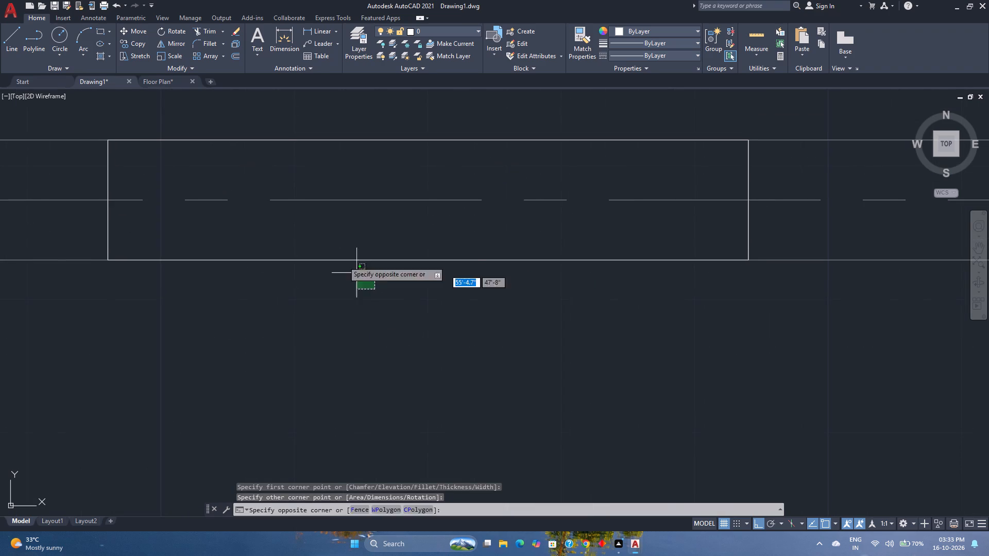
click(299, 223)
text(ex)
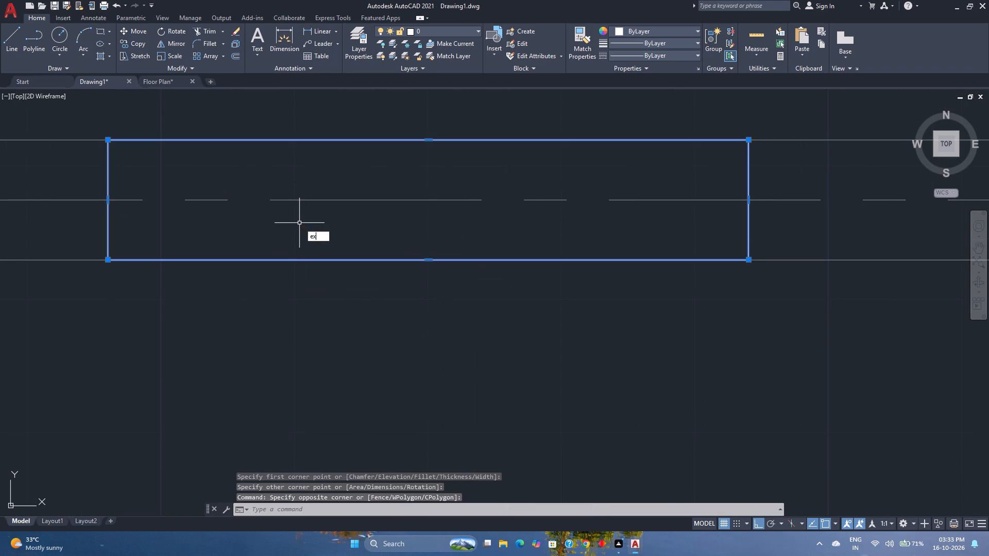
key(p)
key(l)
key(o)
key(Return)
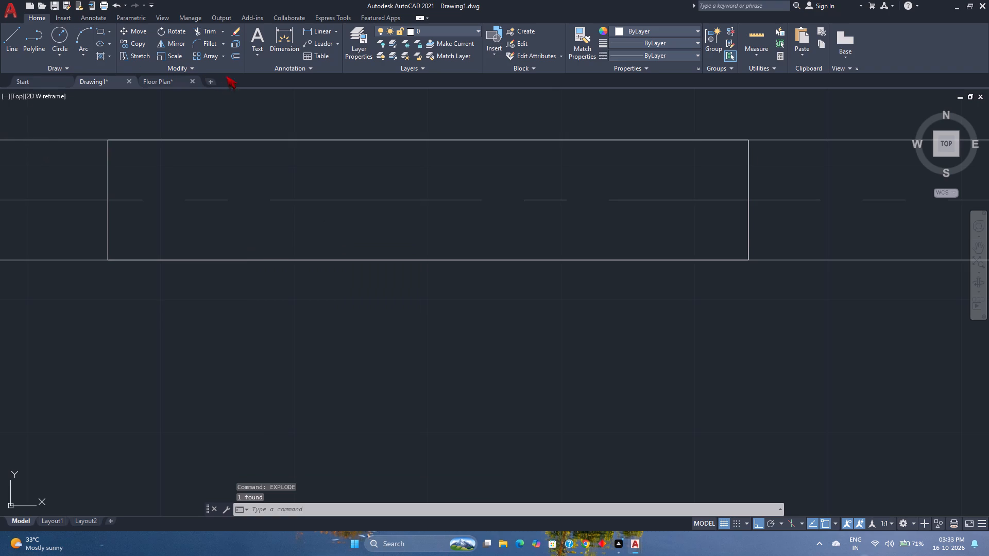
Offset both short end lines of the second opening's rectangle 2 inches inward to form the frame sides.
click(232, 62)
click(232, 49)
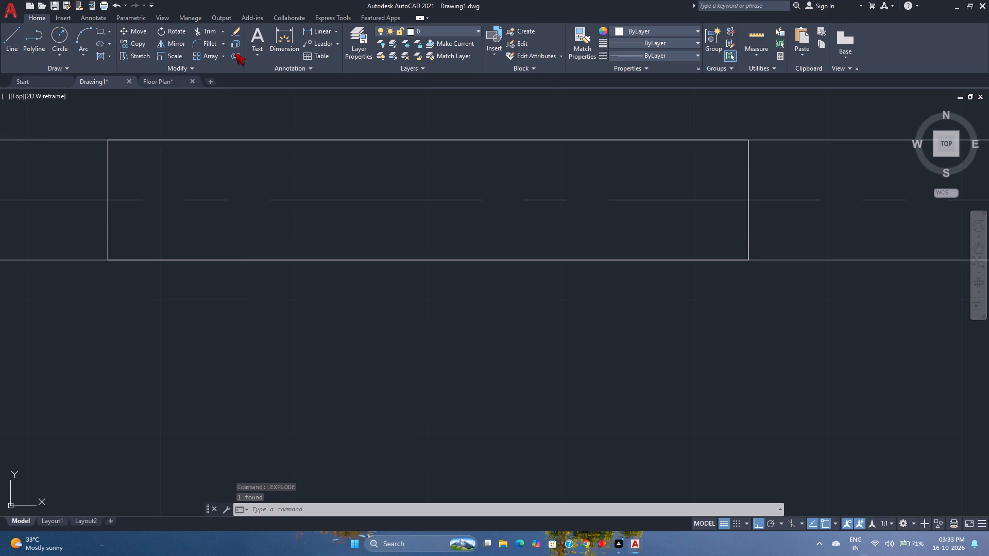
click(236, 55)
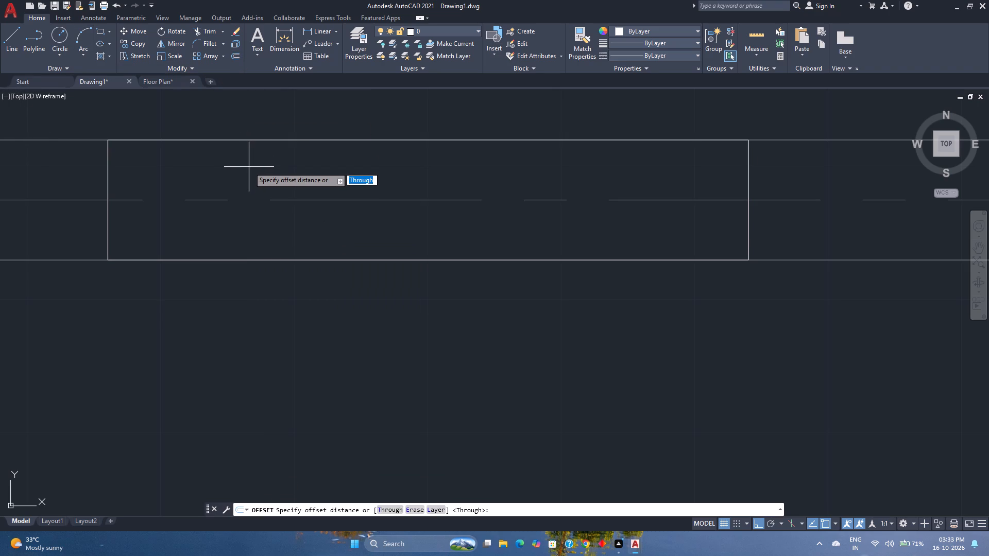
key(2)
key(Return)
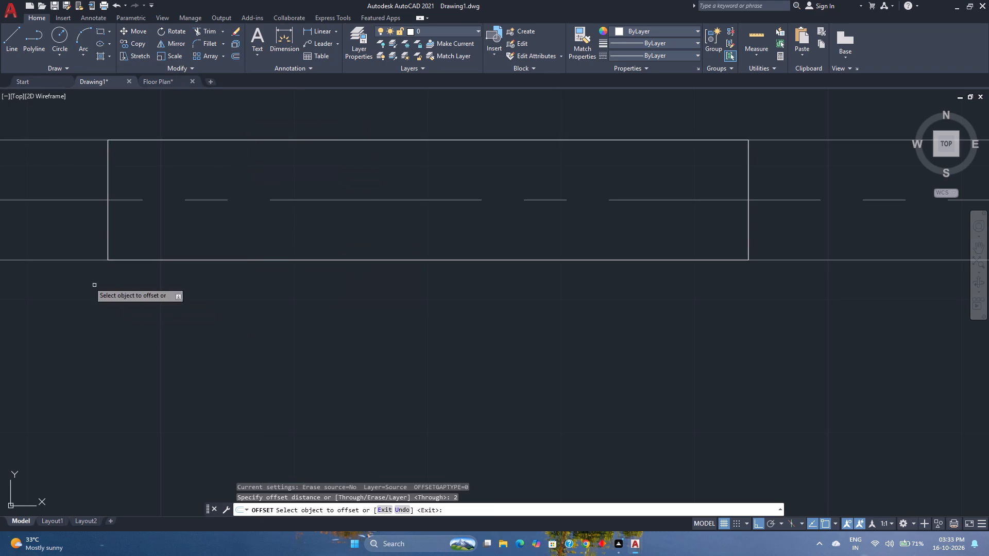
click(108, 239)
click(211, 241)
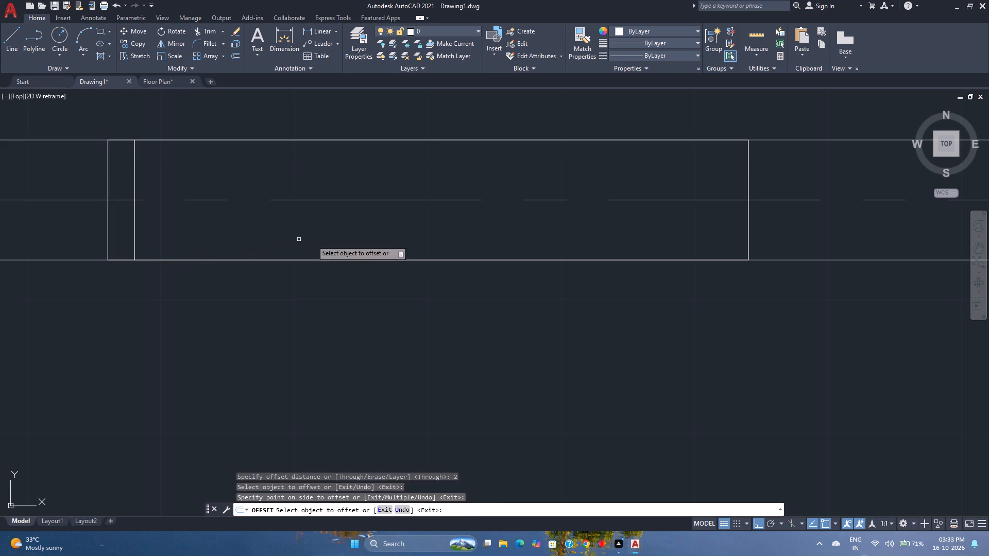
click(747, 225)
click(596, 236)
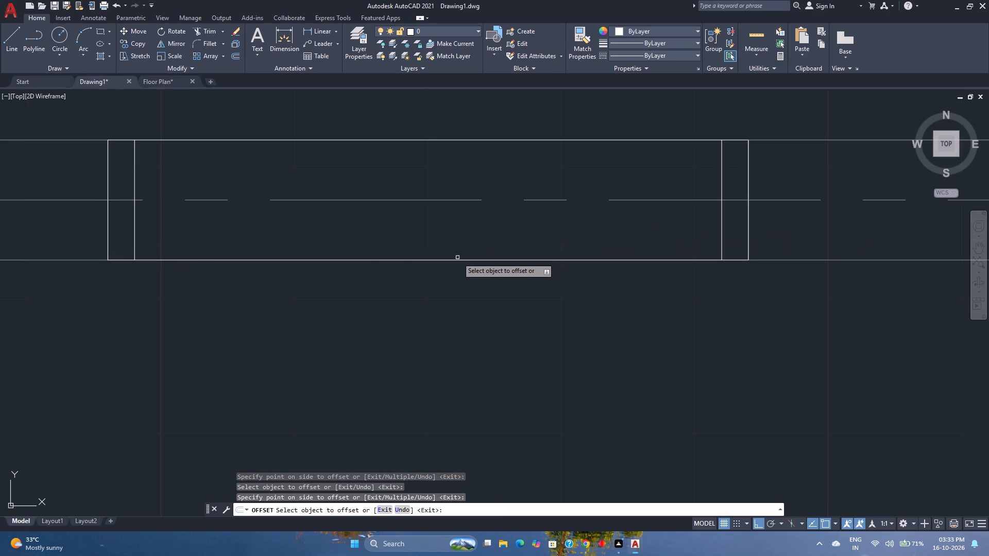
Offset the lower and upper long lines of the second opening's rectangle 4 inches inward to form the glass lines.
click(453, 261)
key(4)
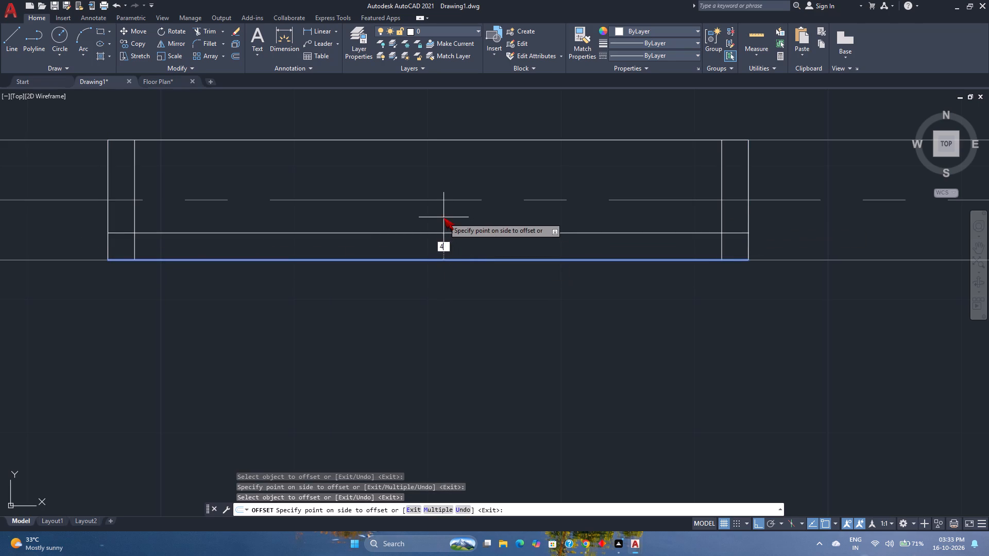
key(Return)
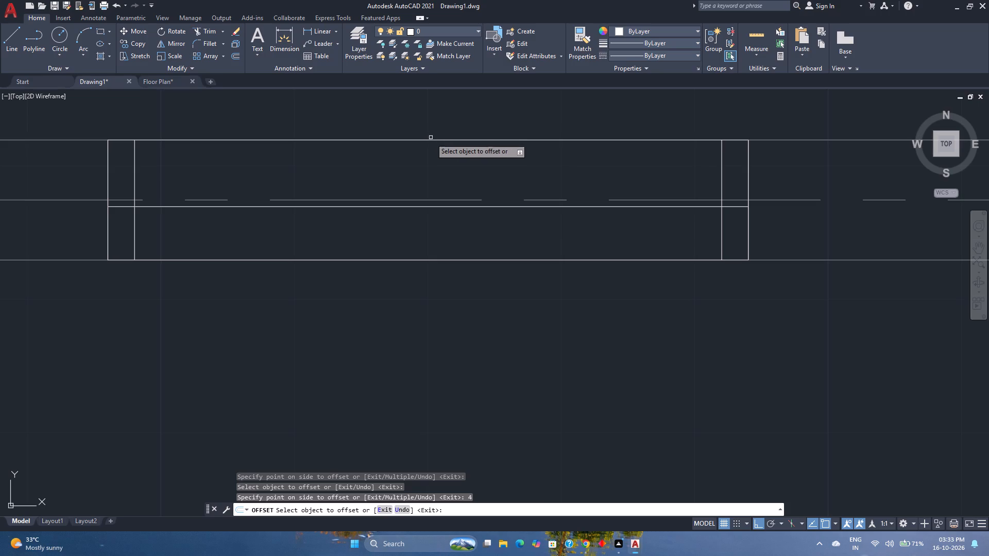
click(431, 140)
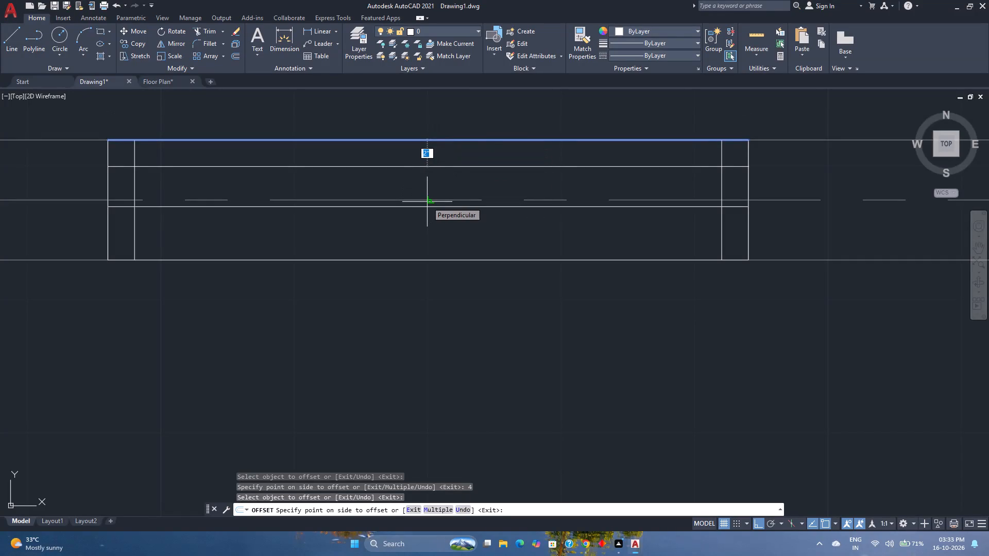
key(4)
key(Return)
key(Escape)
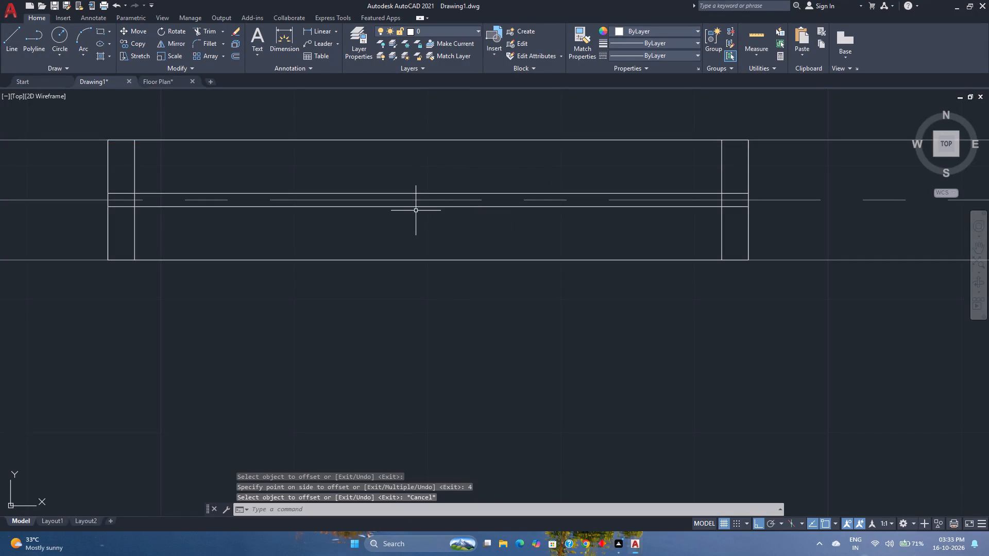
Trim the two glass lines out of both side frames of the second top-wall window.
text(tr)
key(Return)
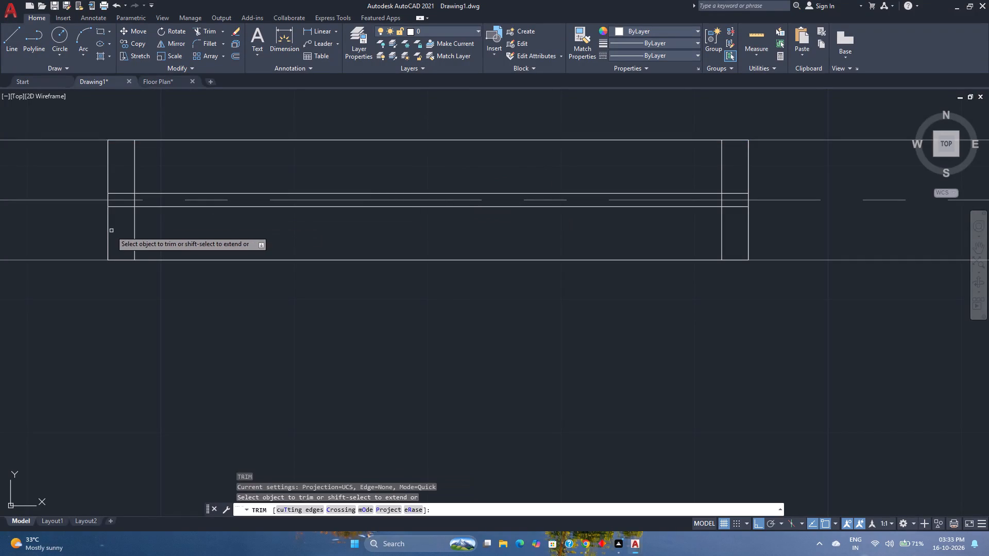
scroll(118, 194, up, 1)
click(118, 187)
click(117, 221)
scroll(117, 222, down, 1)
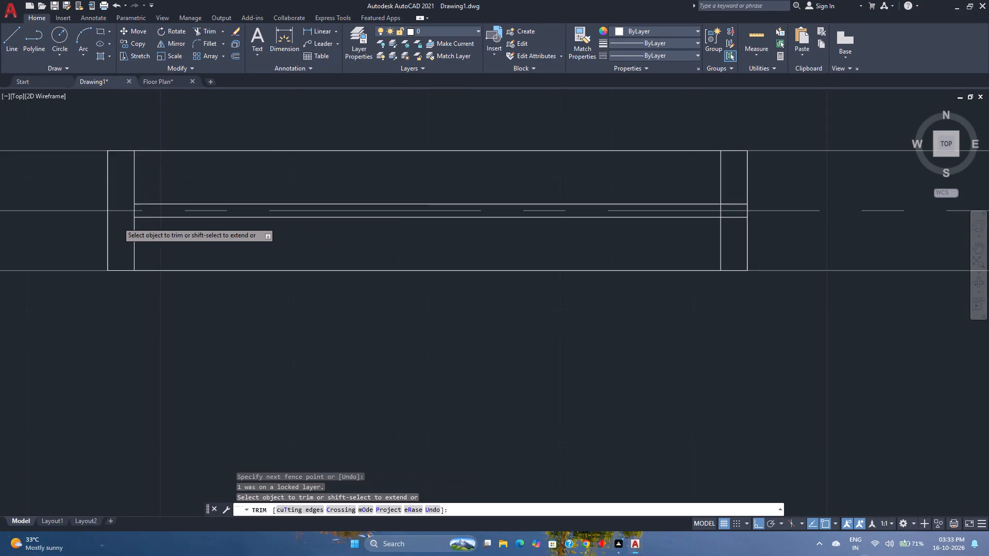
scroll(117, 222, down, 1)
click(501, 203)
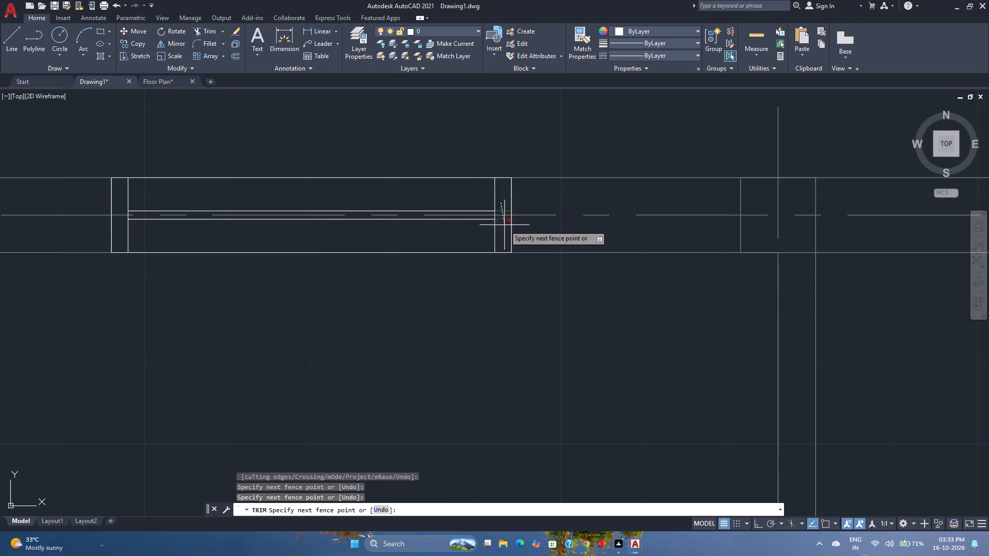
click(505, 226)
key(space)
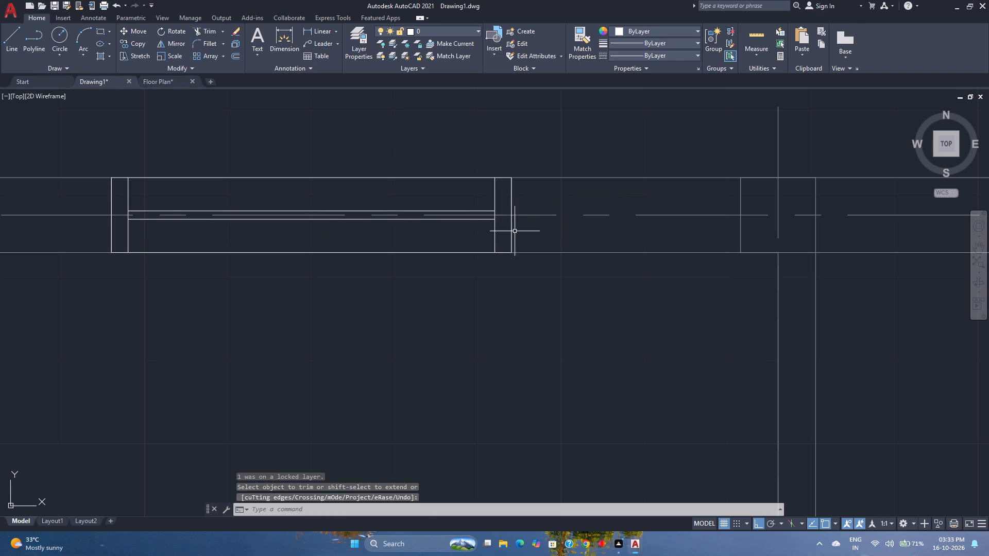
Set all frame and glass lines of the second top-wall window to layer 0 and group them.
click(518, 231)
click(478, 229)
click(448, 253)
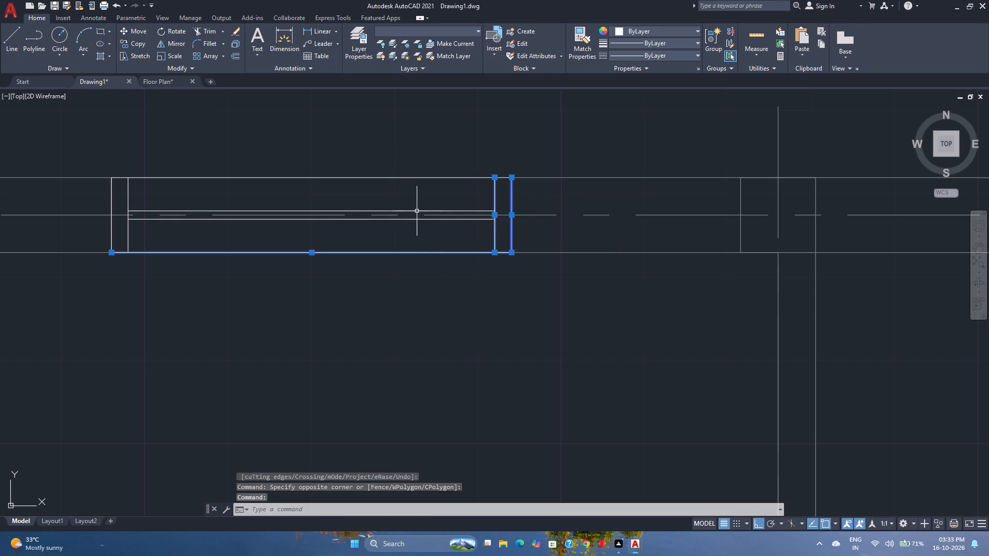
click(373, 190)
click(333, 157)
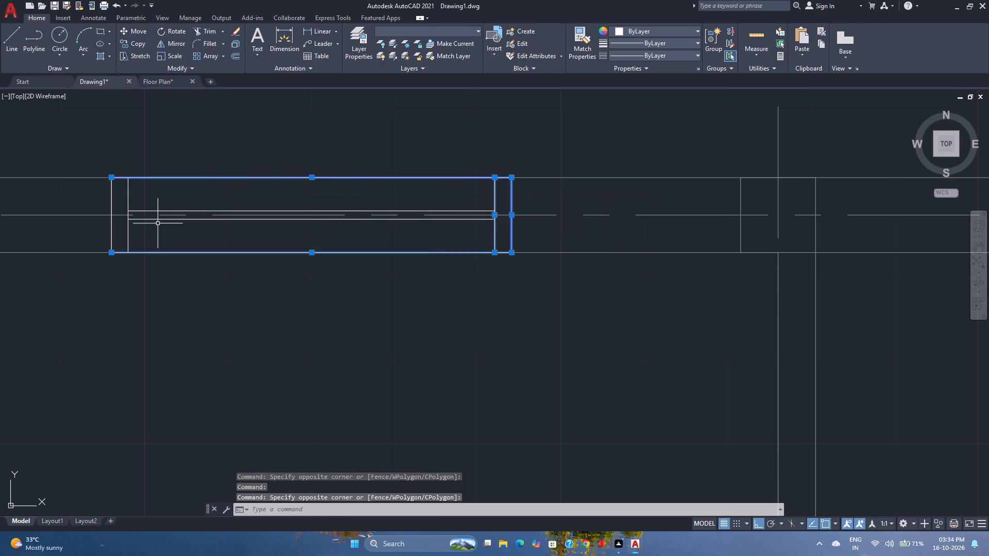
click(157, 223)
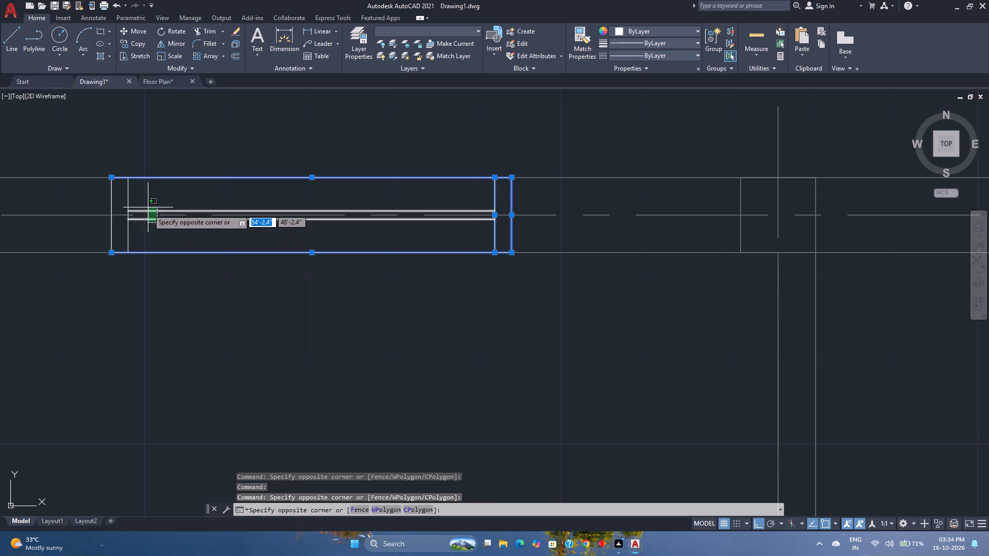
click(148, 218)
scroll(151, 208, up, 1)
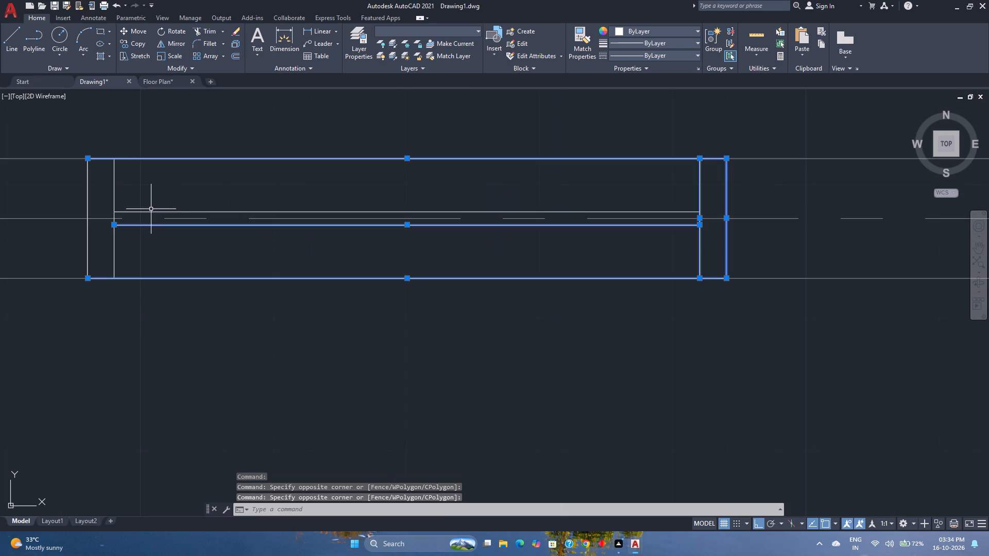
click(150, 212)
click(162, 196)
click(58, 195)
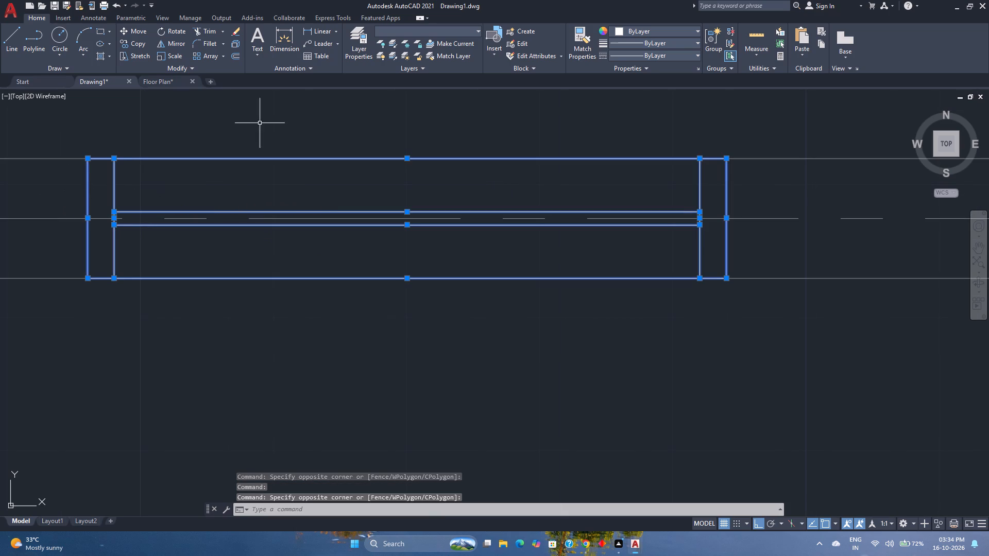
click(419, 35)
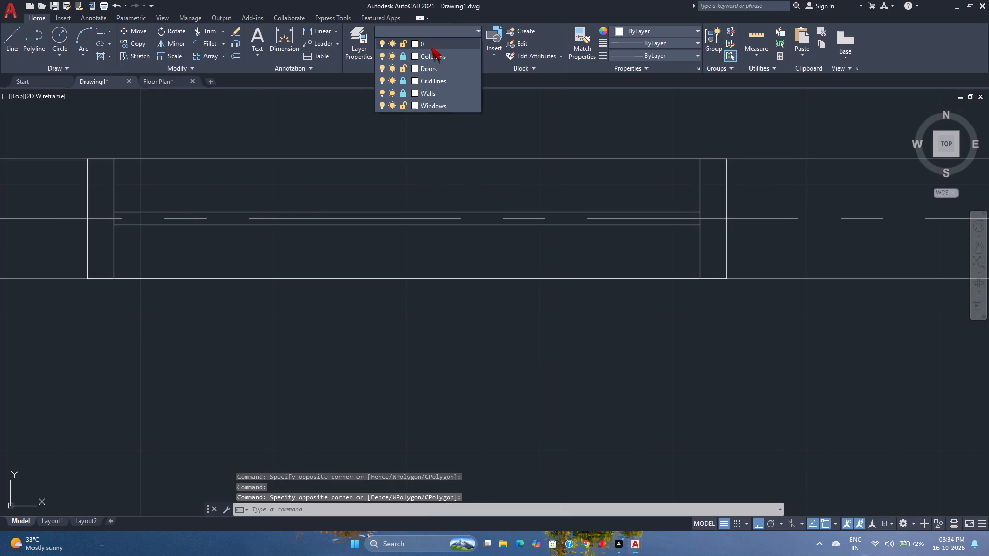
click(431, 47)
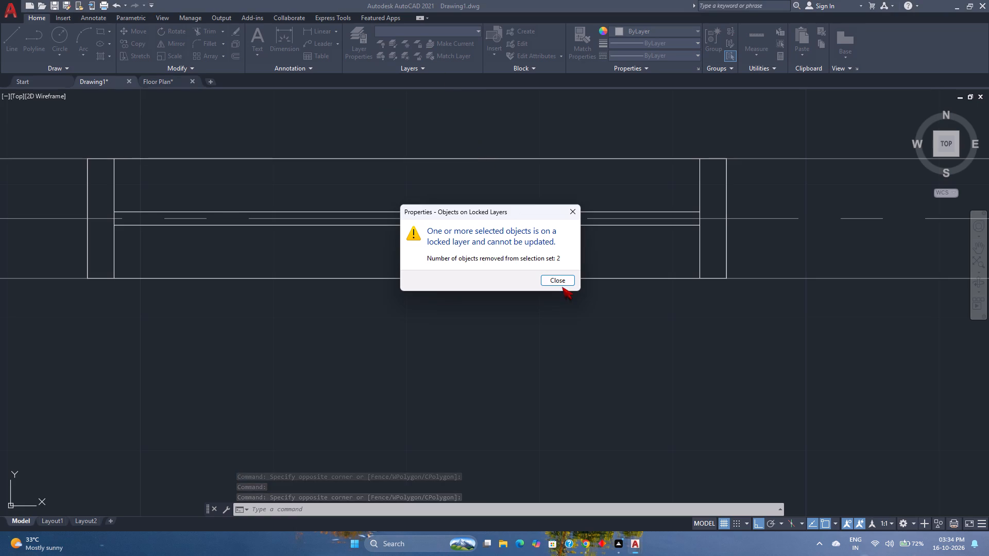
click(561, 284)
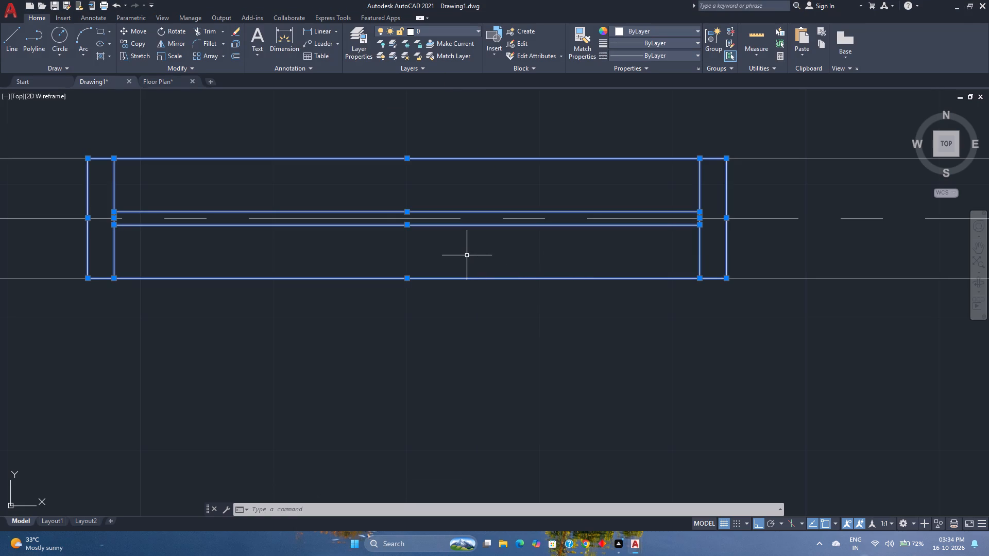
key(g)
key(Return)
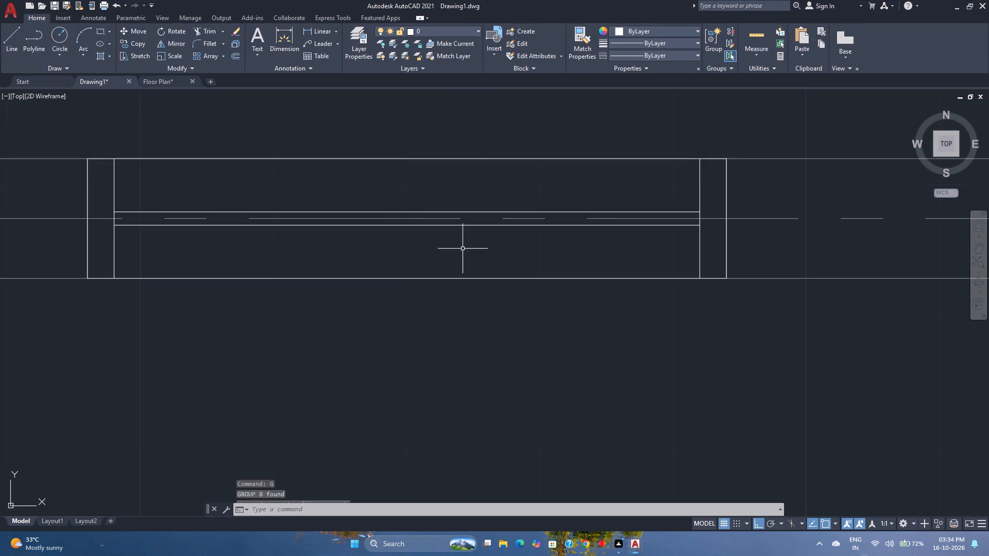
Move the grouped second top-wall window to the Windows layer.
click(421, 159)
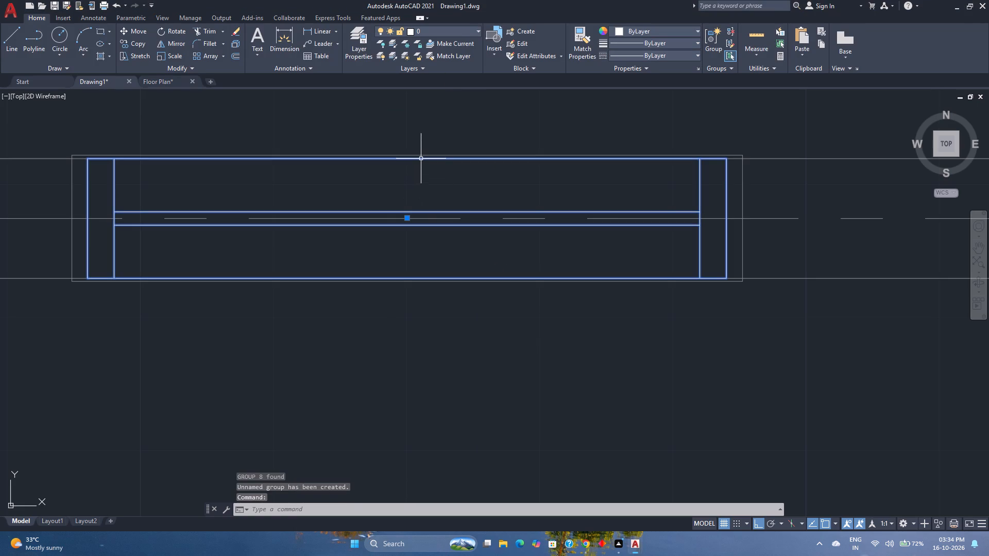
click(446, 29)
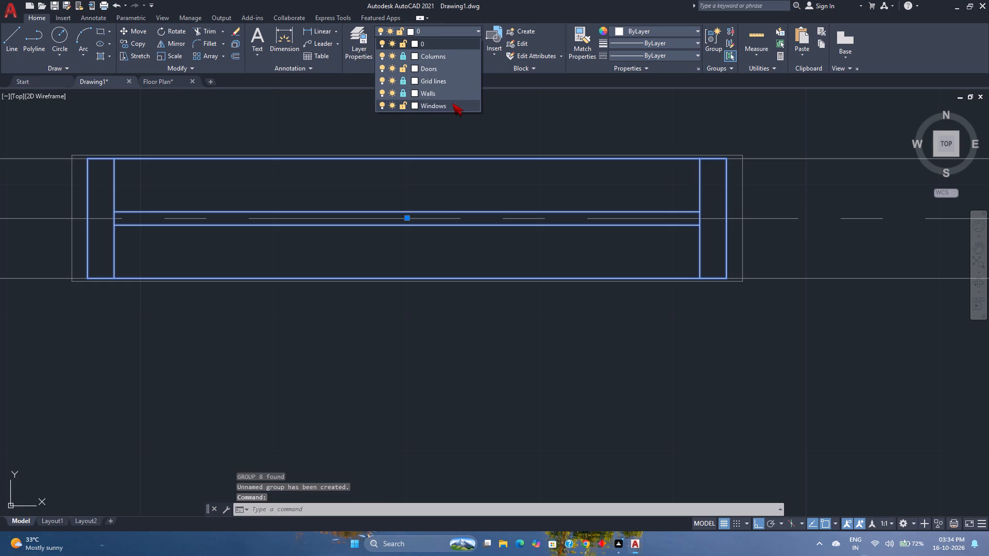
click(452, 105)
scroll(402, 198, down, 3)
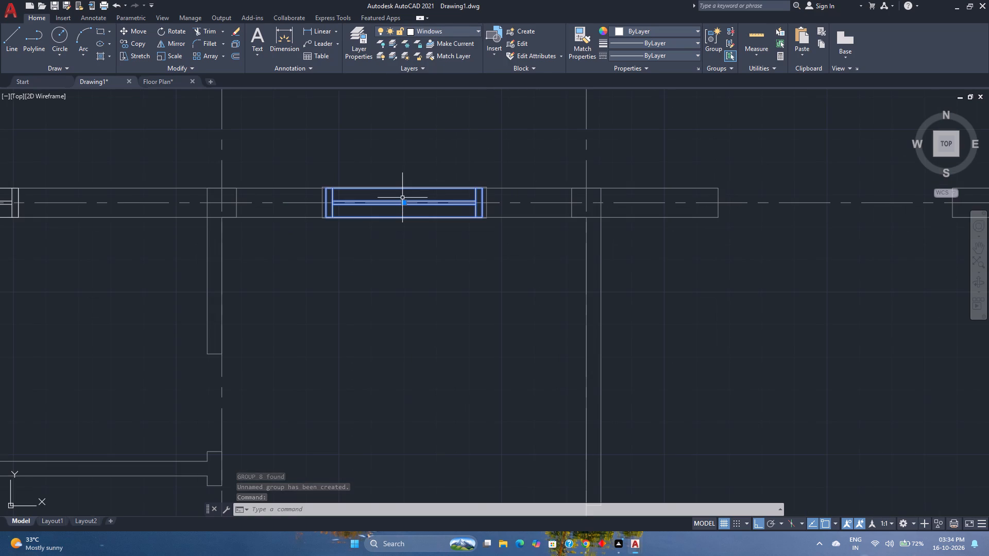
key(Escape)
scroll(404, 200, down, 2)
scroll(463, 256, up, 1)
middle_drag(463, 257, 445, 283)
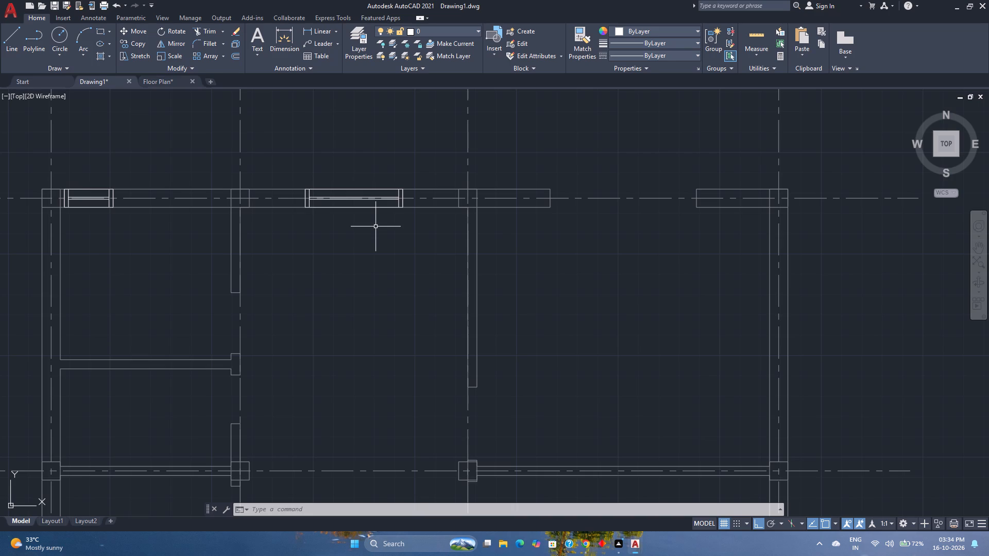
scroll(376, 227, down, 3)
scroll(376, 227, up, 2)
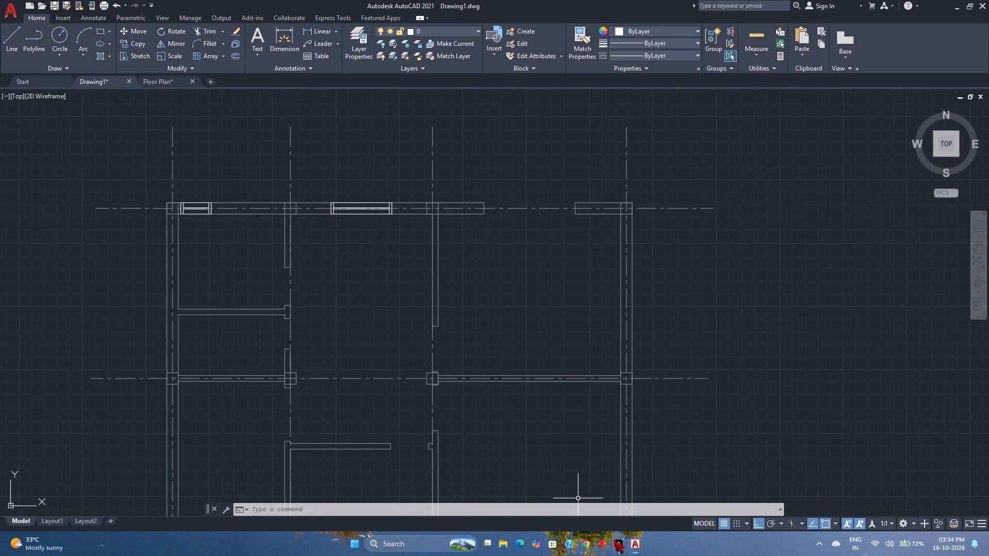
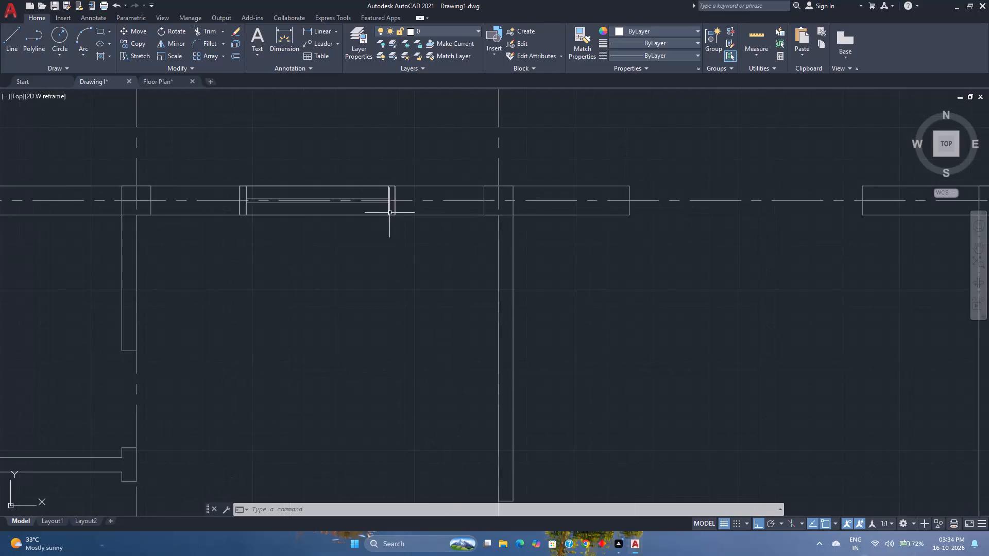
Draw a rectangle filling the third opening of the top wall and explode it into separate lines.
scroll(389, 213, down, 2)
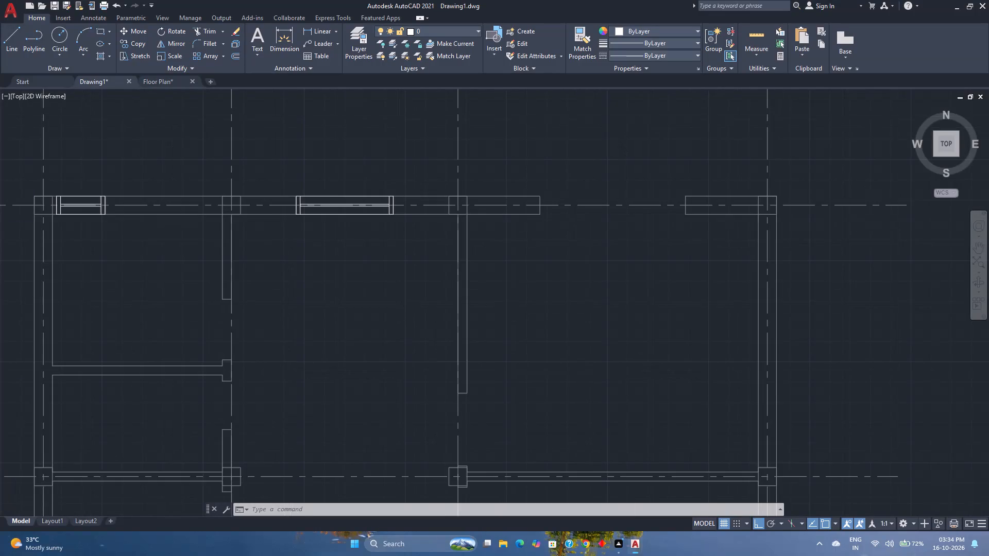
scroll(362, 223, up, 2)
scroll(362, 223, down, 1)
middle_drag(362, 223, 329, 245)
middle_click(329, 245)
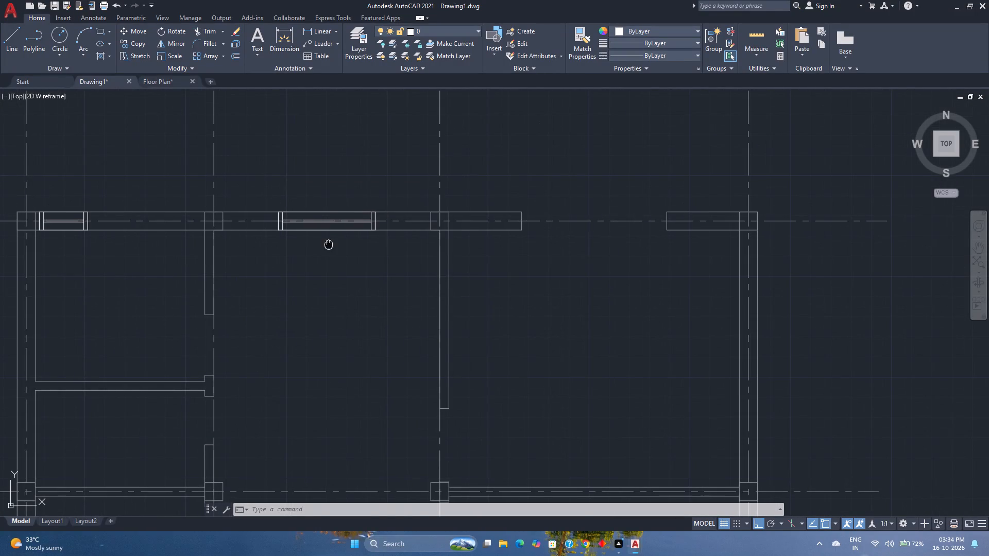
click(97, 31)
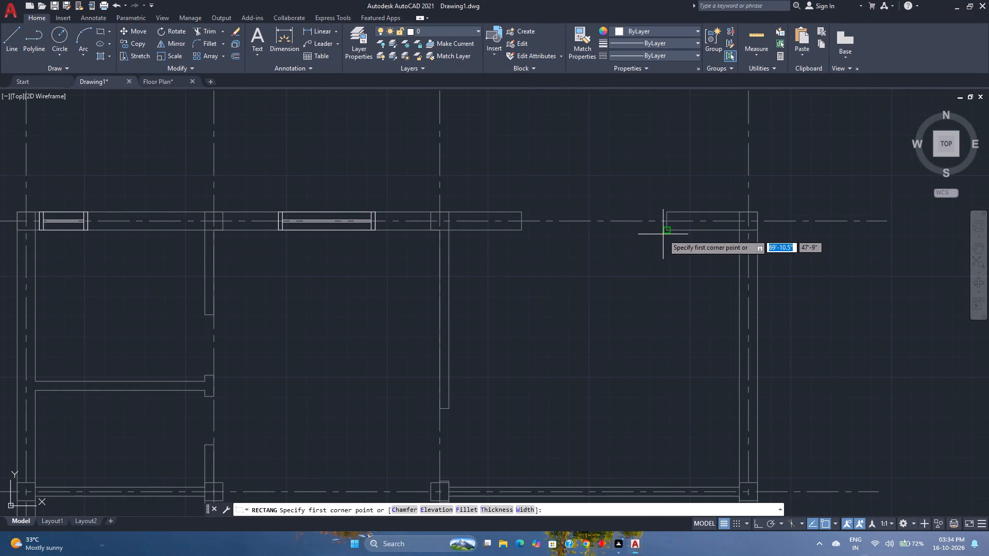
scroll(667, 230, up, 2)
click(665, 231)
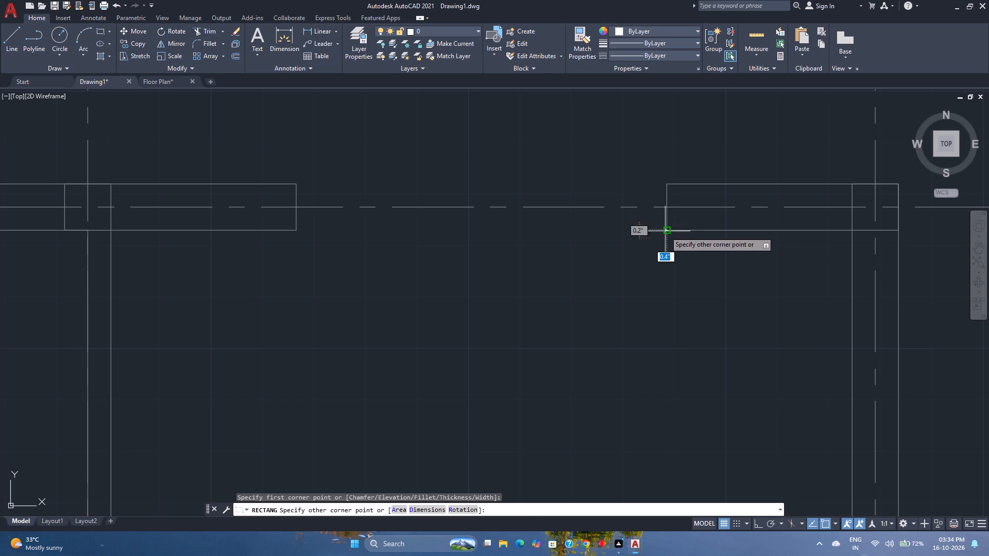
click(298, 184)
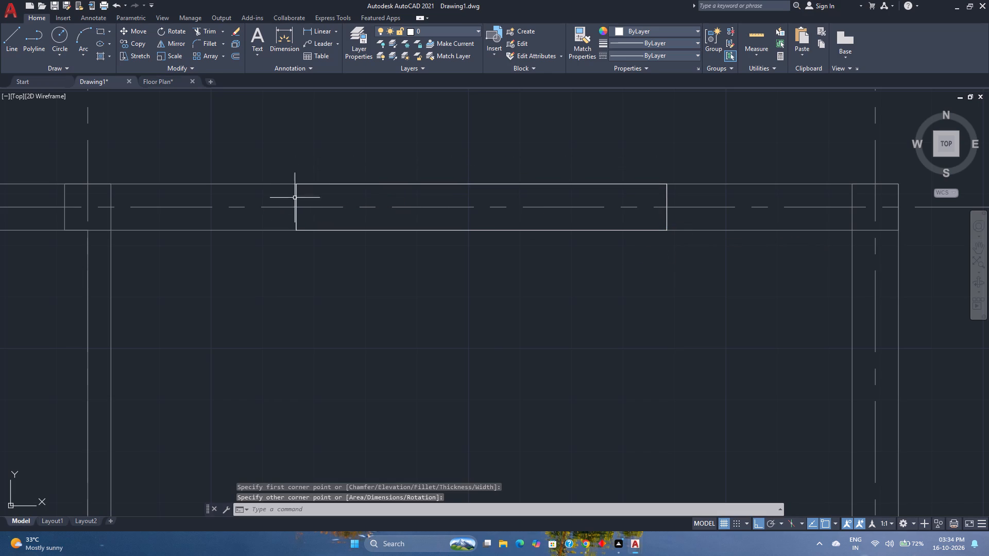
click(404, 231)
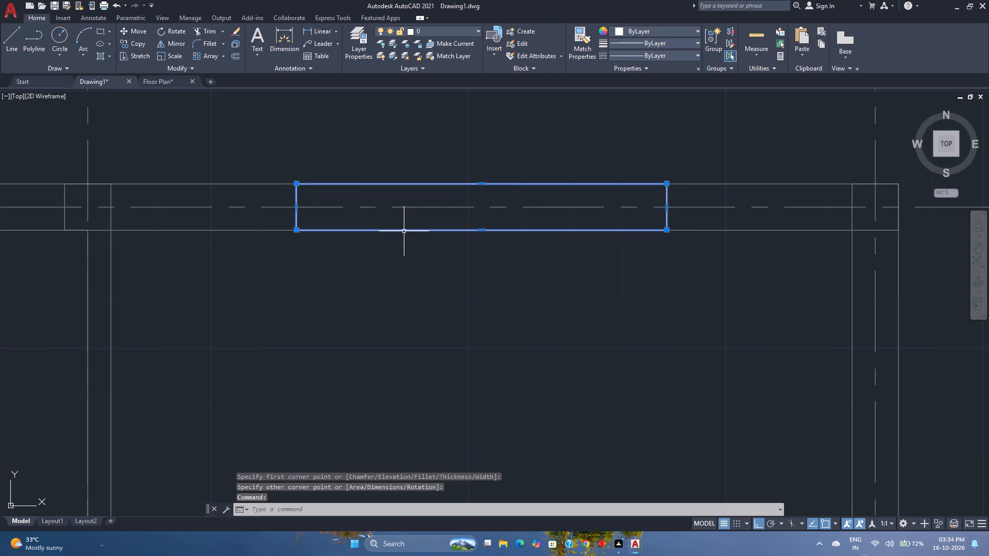
text(explo)
key(Return)
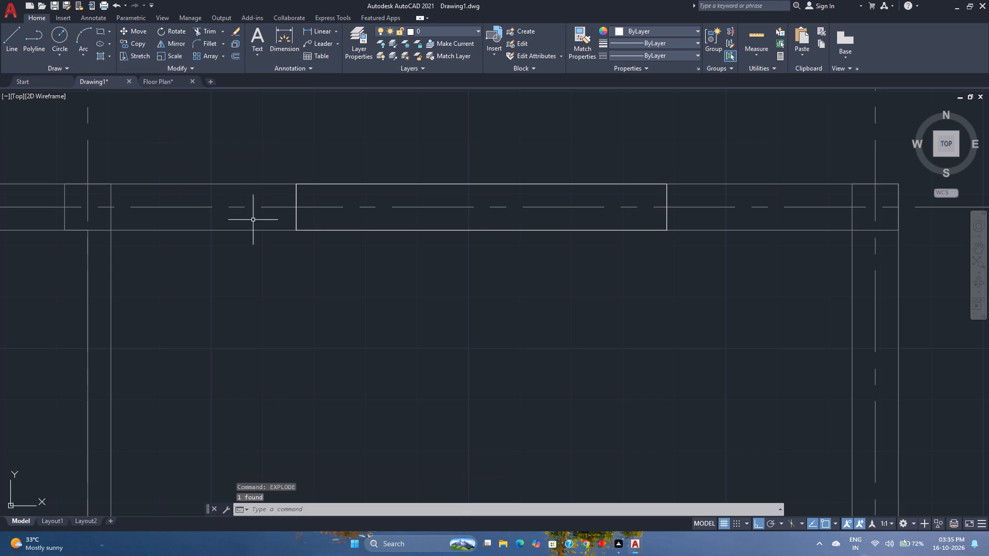
Offset both short end lines of the third opening's rectangle 2 inches inward to form the side frames.
click(234, 59)
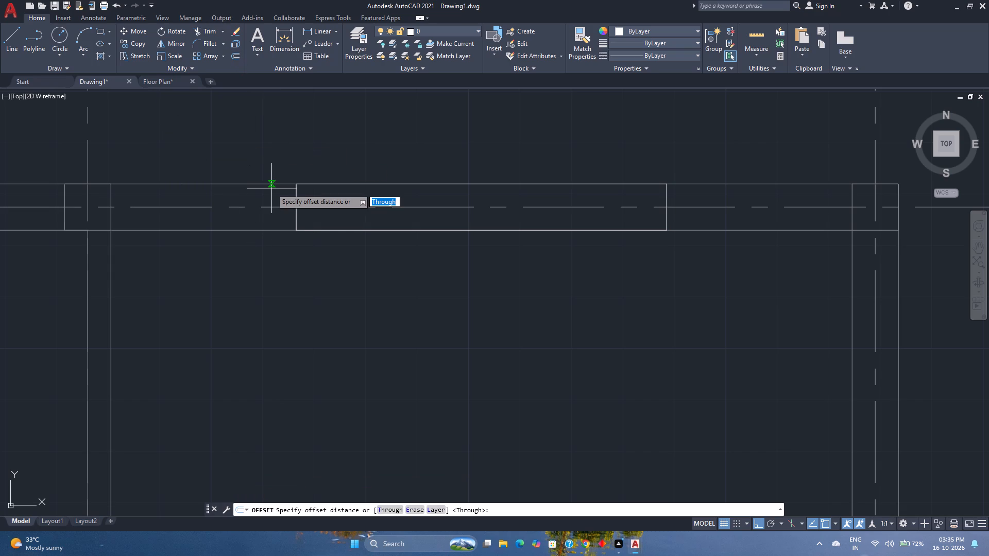
key(2)
key(Return)
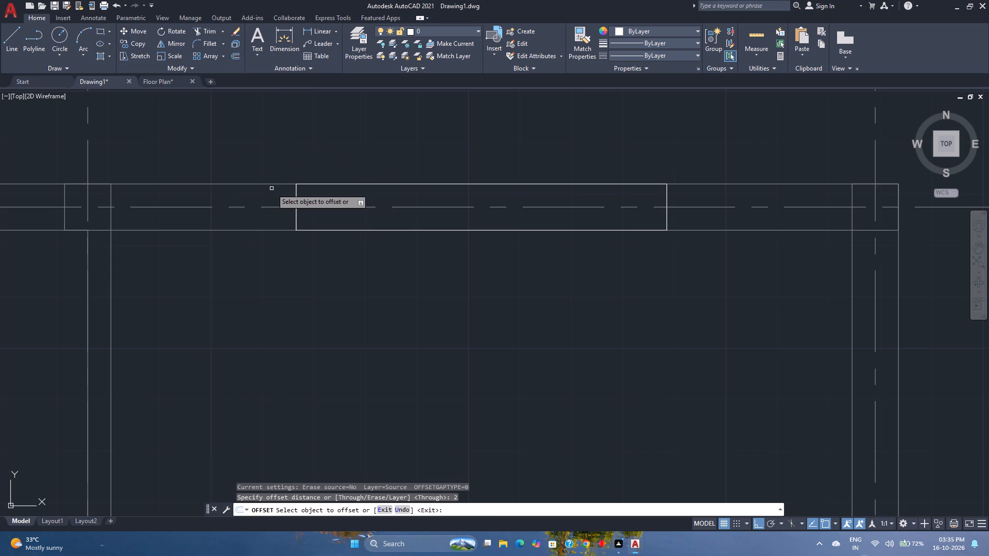
click(296, 219)
click(335, 219)
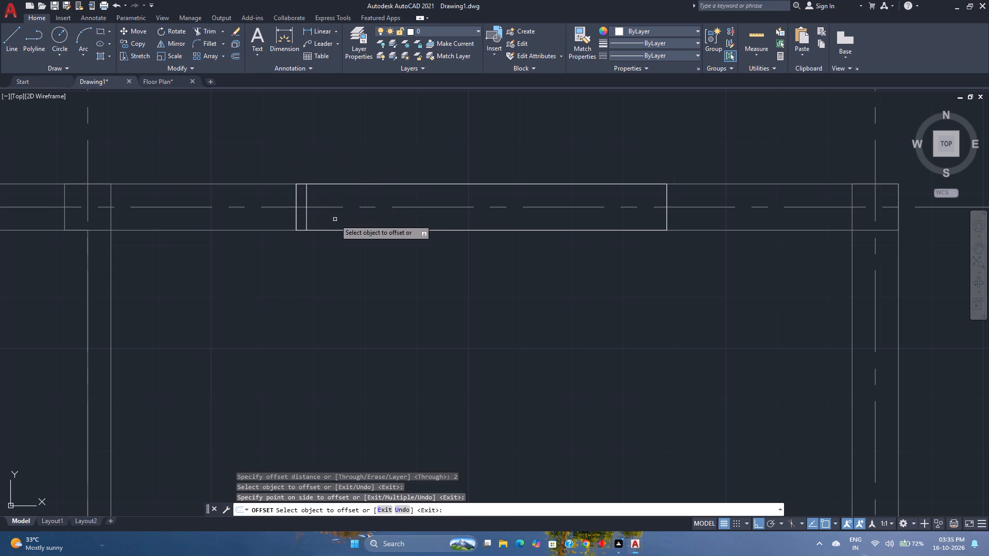
click(667, 218)
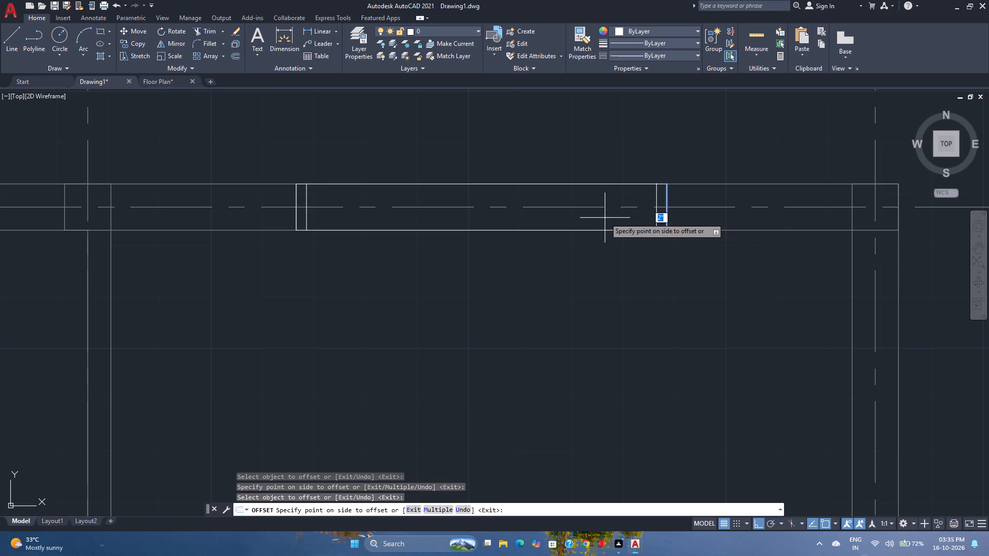
click(603, 218)
Offset the lower and upper long lines of the third opening's rectangle 4 inches inward to form the glass lines.
click(564, 229)
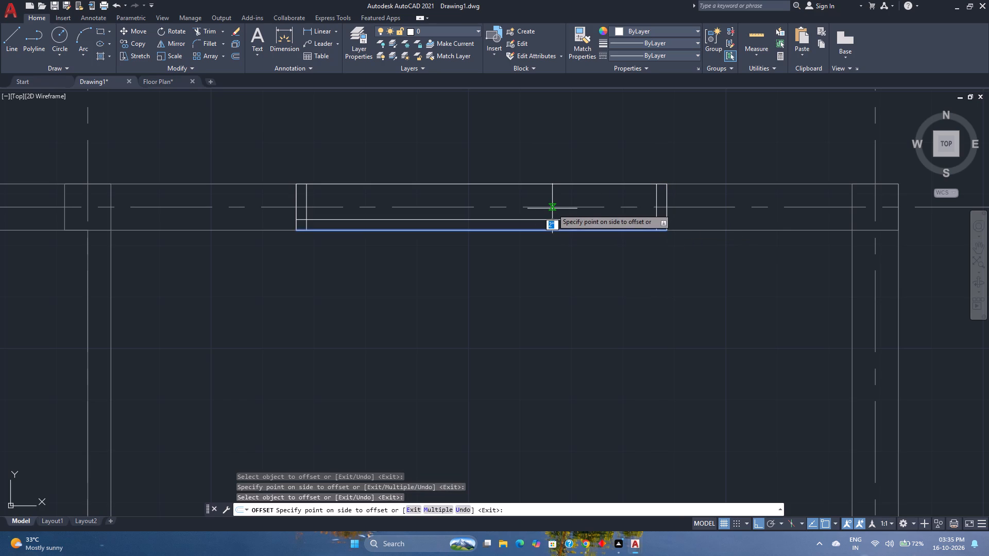
key(4)
key(Return)
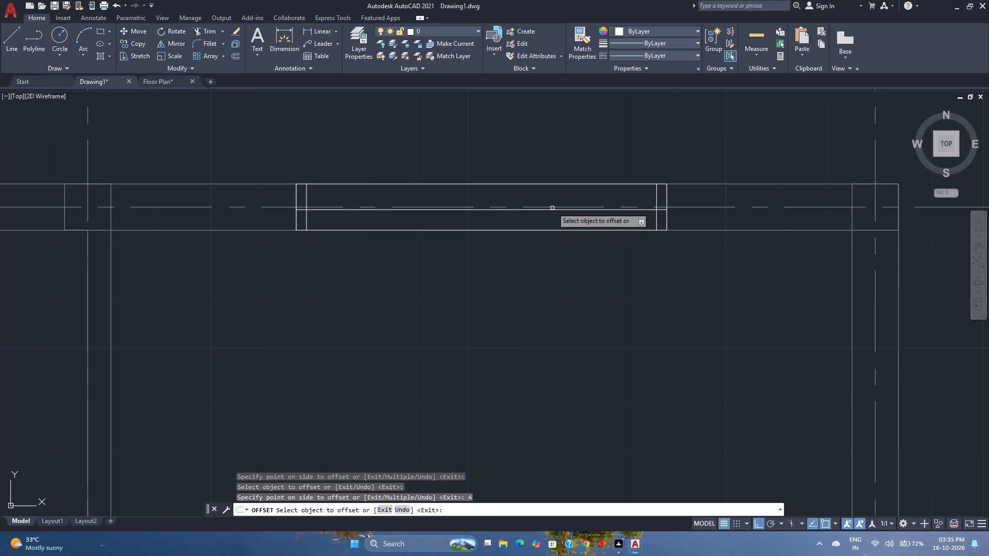
click(552, 183)
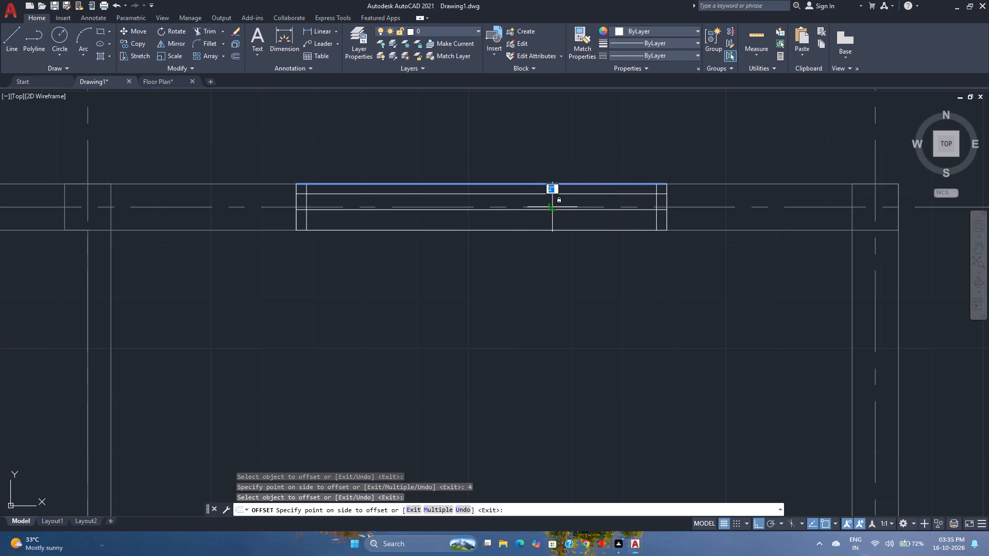
key(4)
key(Return)
key(Escape)
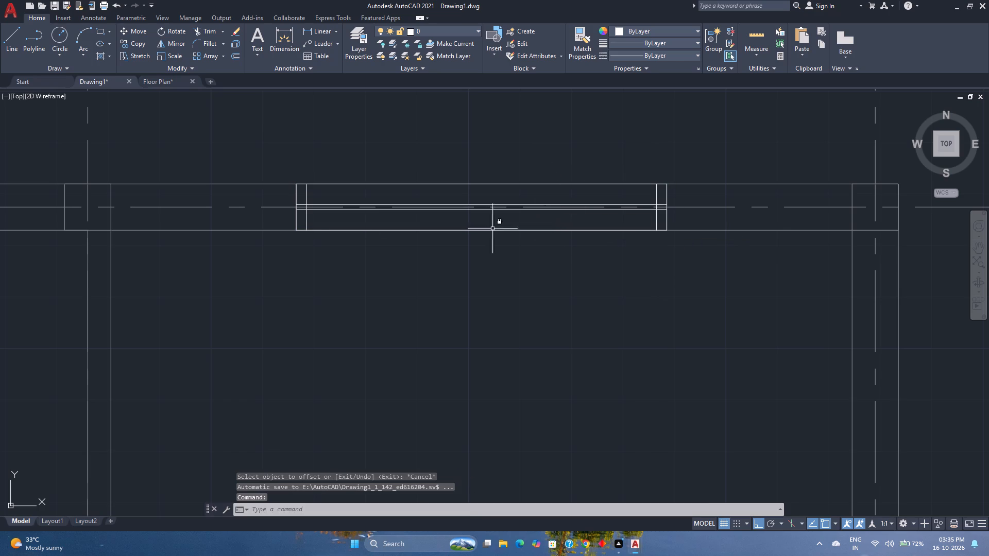
Trim the two glass lines out of both side frames of the third top-wall window.
text(tr)
key(Return)
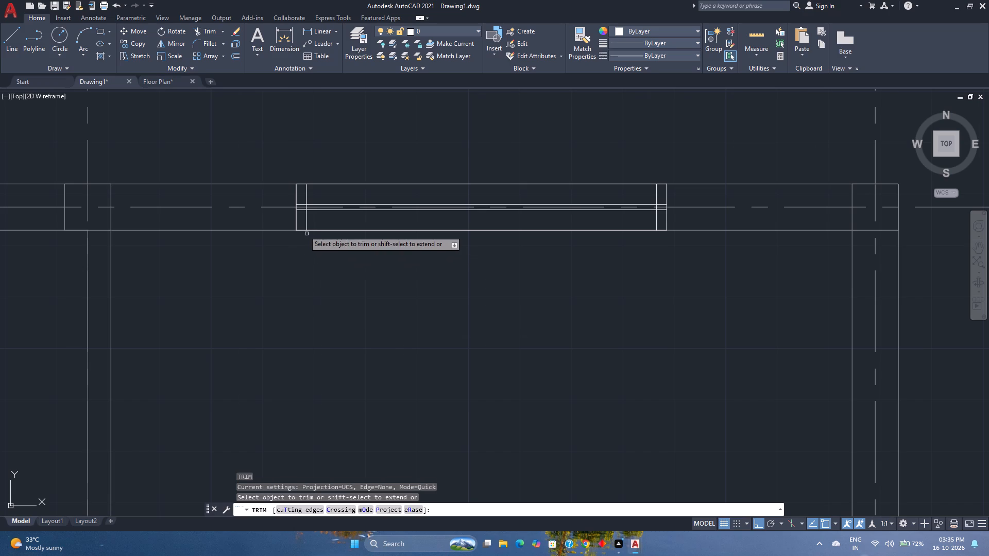
scroll(301, 228, up, 3)
click(306, 121)
drag(293, 160, 293, 166)
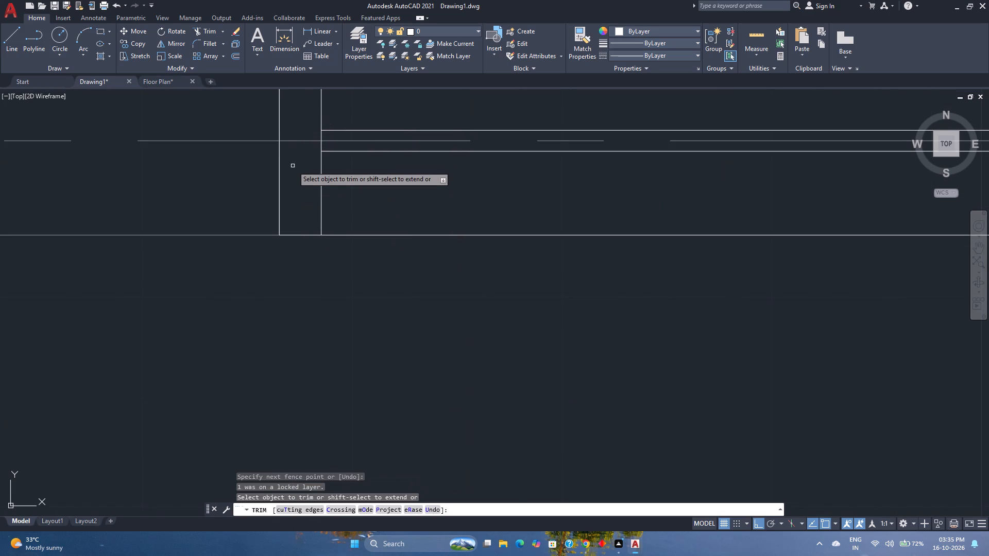
scroll(293, 166, down, 3)
scroll(639, 146, up, 3)
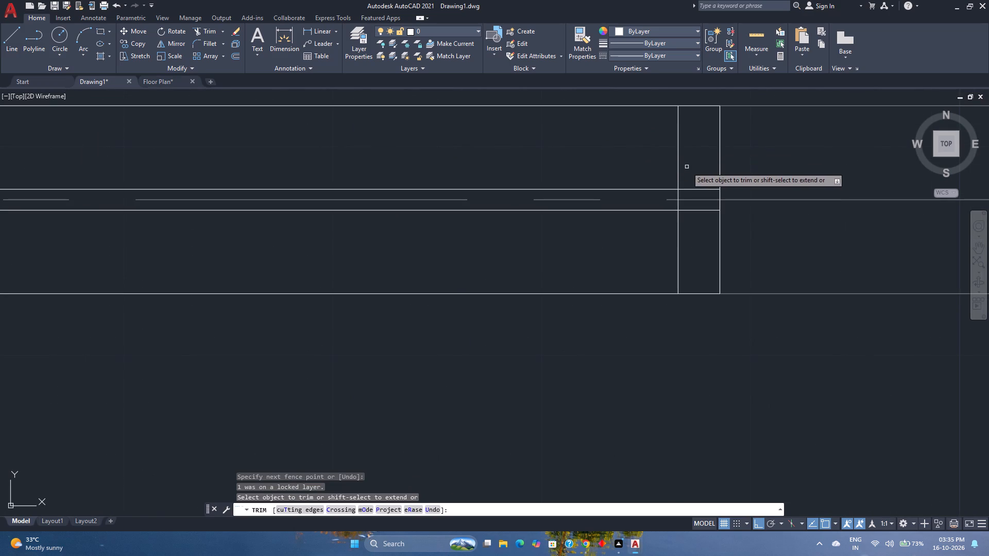
click(687, 167)
click(702, 221)
key(space)
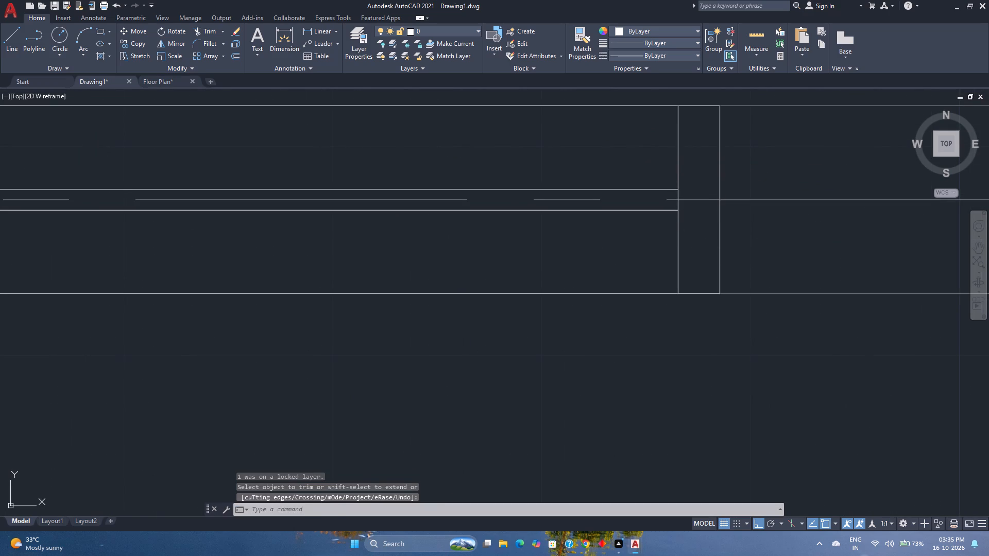
Group all frame and glass lines of the third top-wall window.
click(741, 245)
click(588, 206)
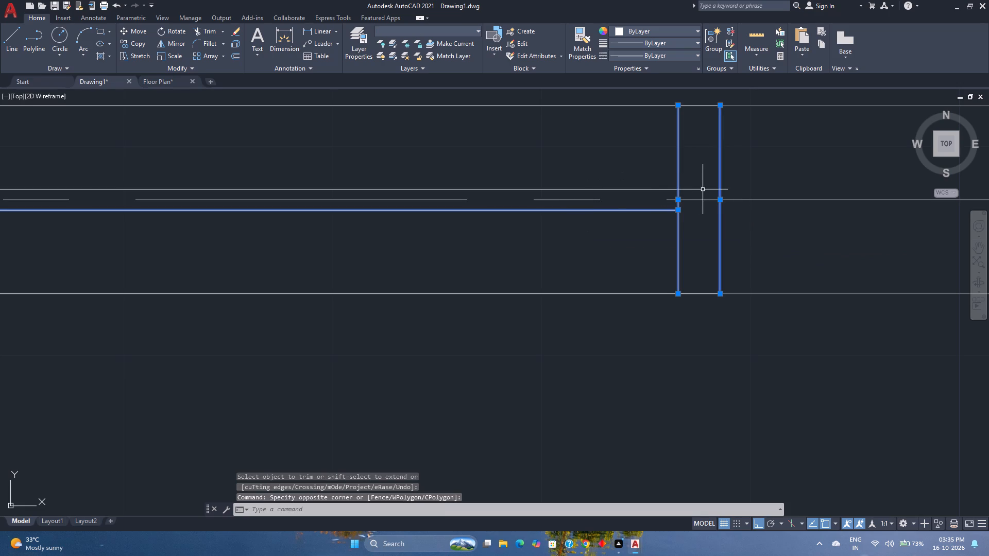
click(695, 194)
click(590, 158)
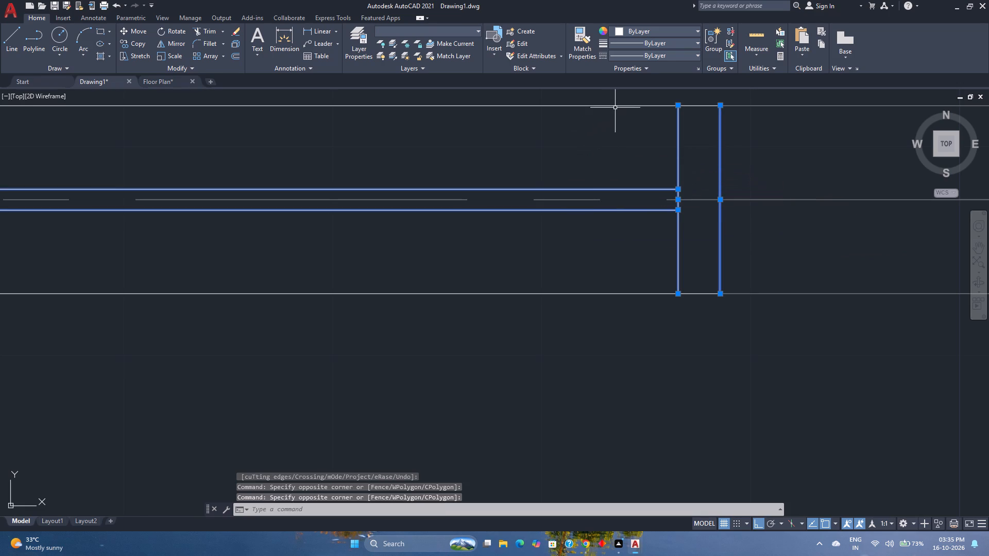
click(617, 105)
scroll(564, 269, down, 3)
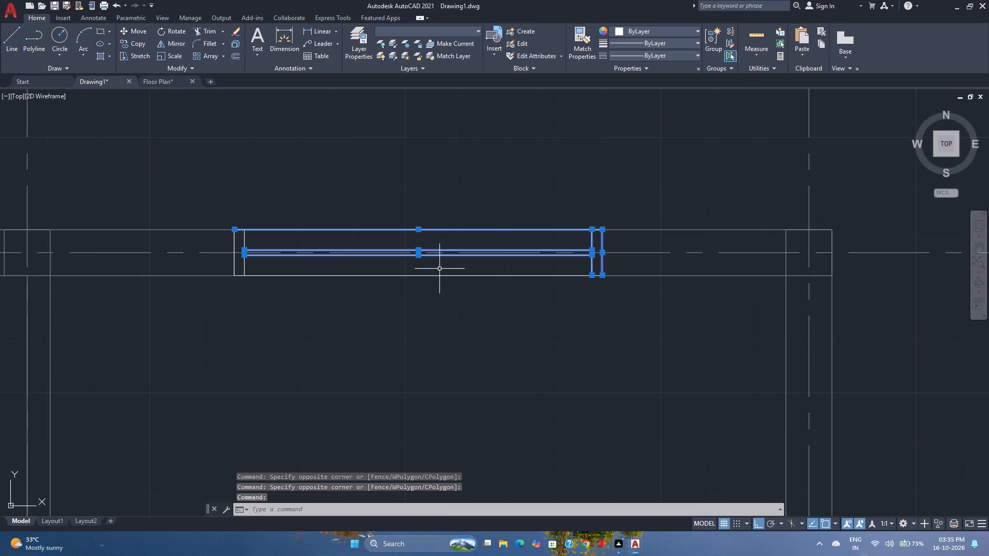
click(430, 275)
click(266, 266)
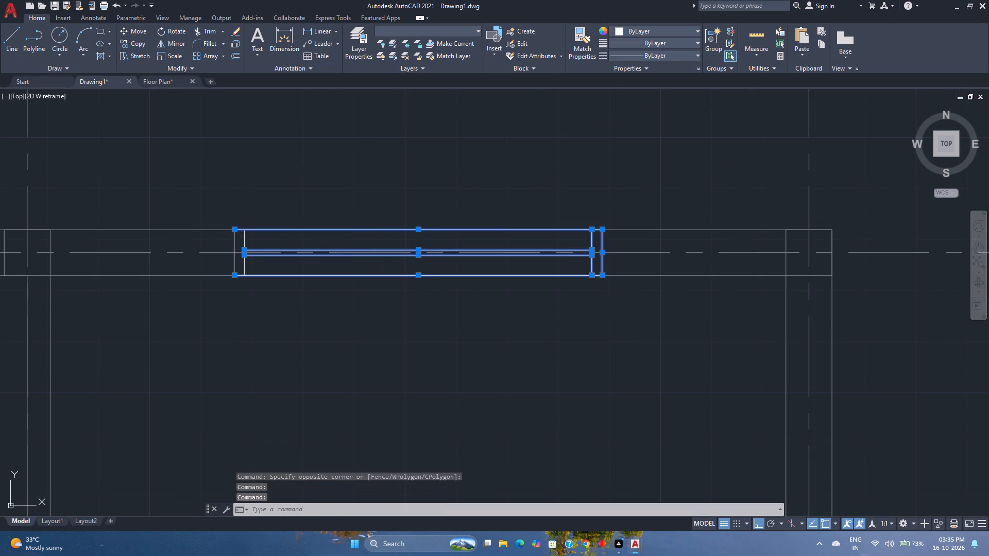
click(223, 264)
key(g)
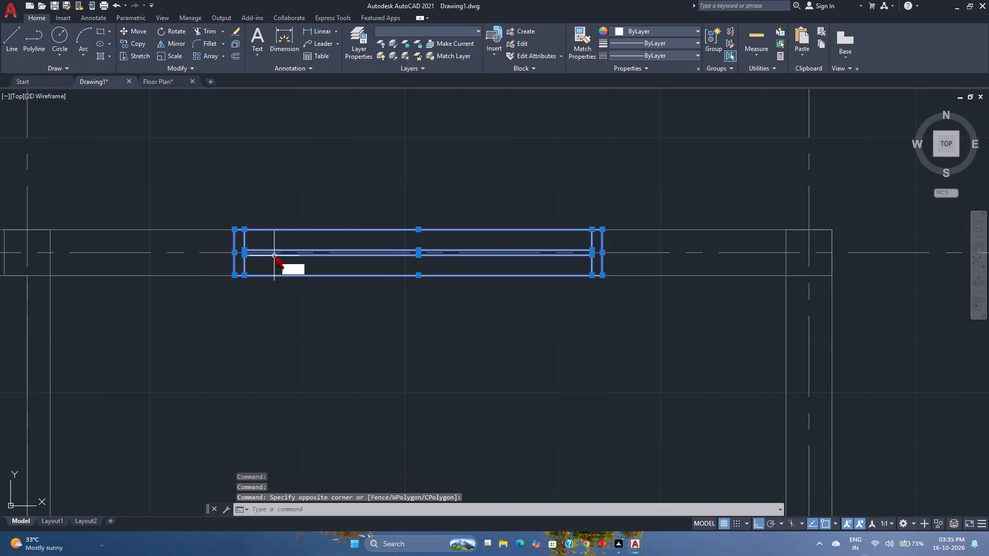
key(Return)
Move the grouped third top-wall window to the Windows layer.
click(276, 274)
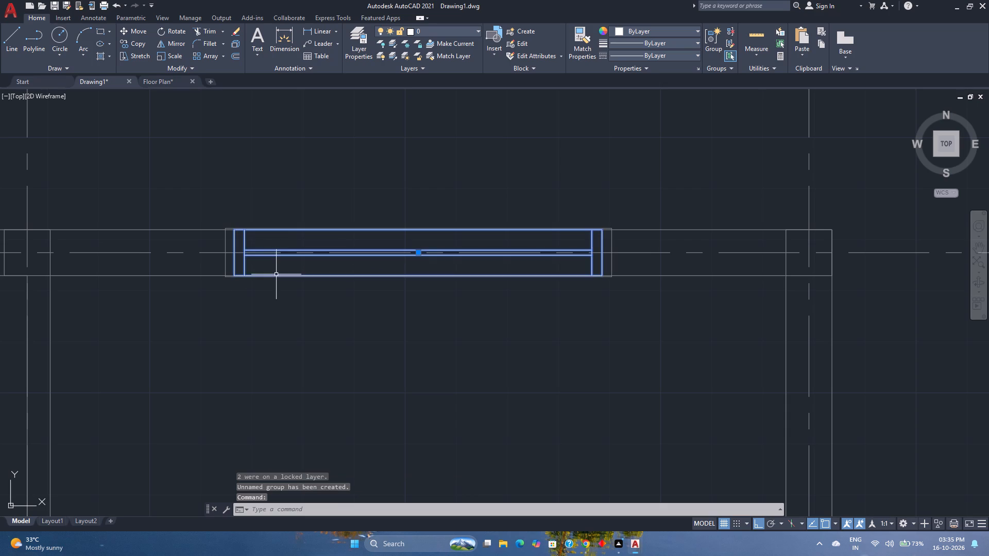
click(442, 32)
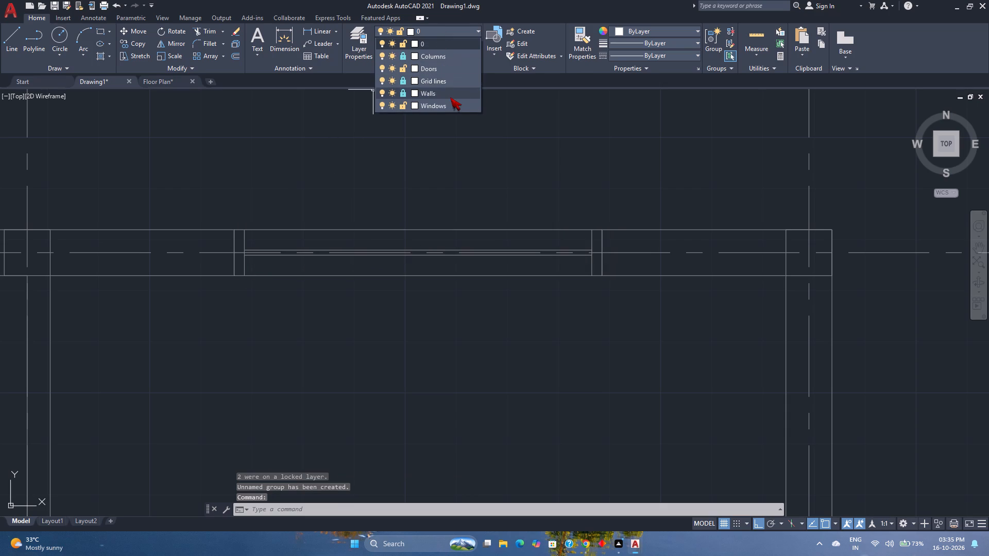
click(450, 105)
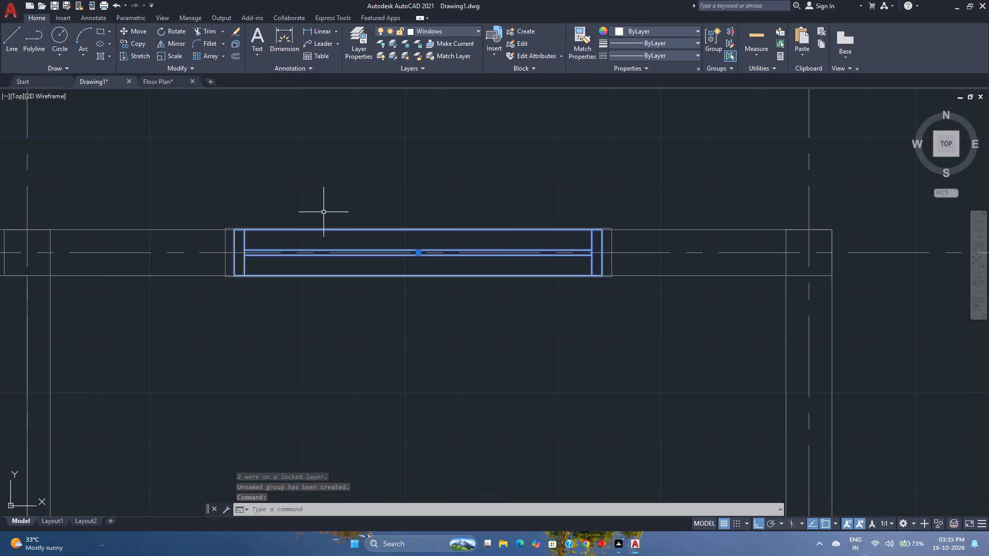
key(Escape)
Draw a rectangle filling the first opening of the bottom wall, between the wall stub and the next wall segment.
scroll(323, 212, down, 3)
scroll(315, 287, down, 1)
middle_drag(316, 286, 318, 286)
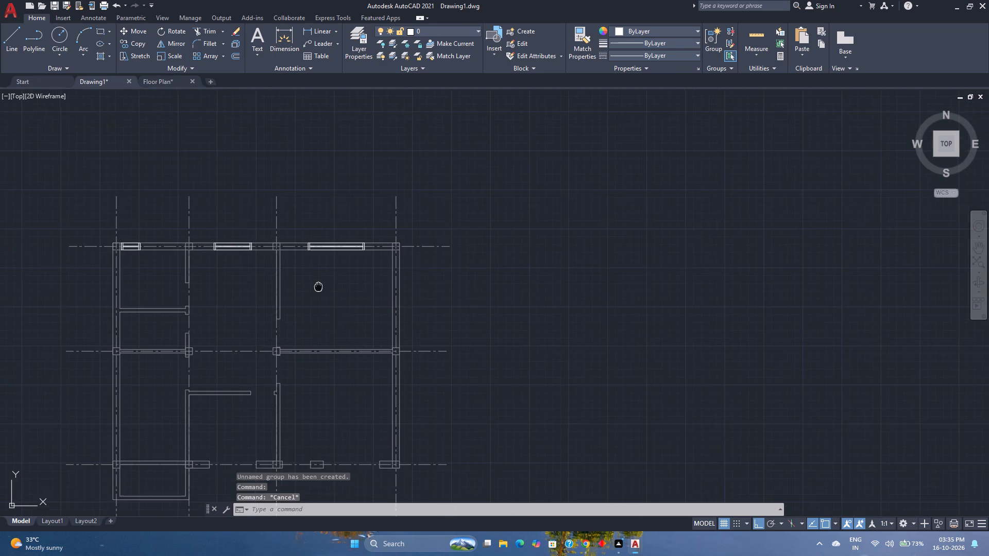
middle_drag(318, 286, 380, 247)
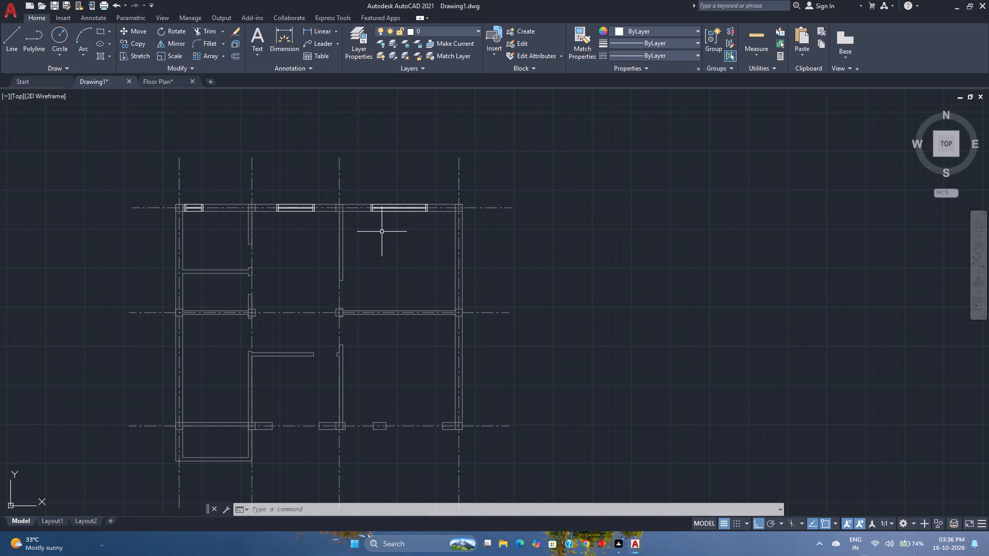
scroll(331, 297, down, 1)
scroll(310, 387, up, 2)
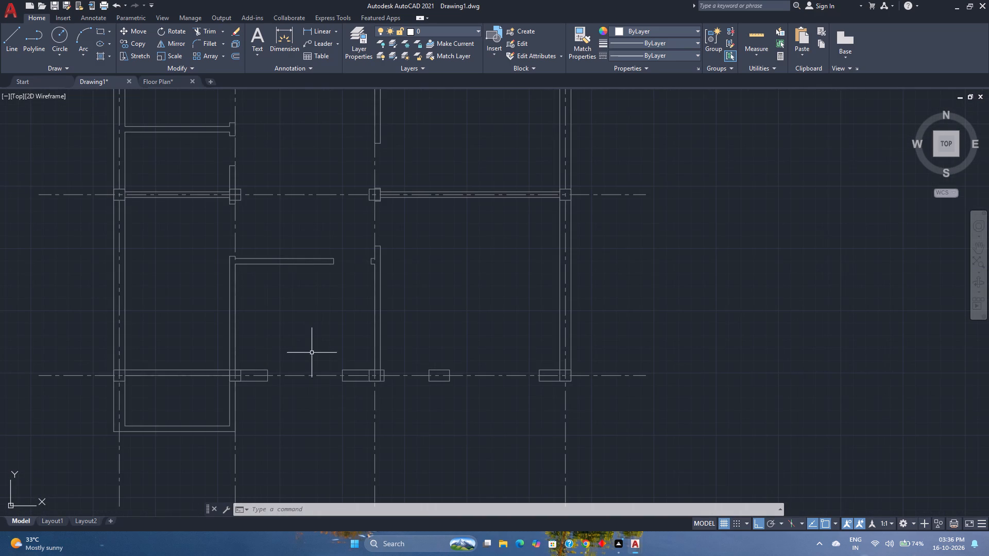
middle_drag(303, 384, 246, 269)
middle_click(246, 269)
middle_click(246, 269)
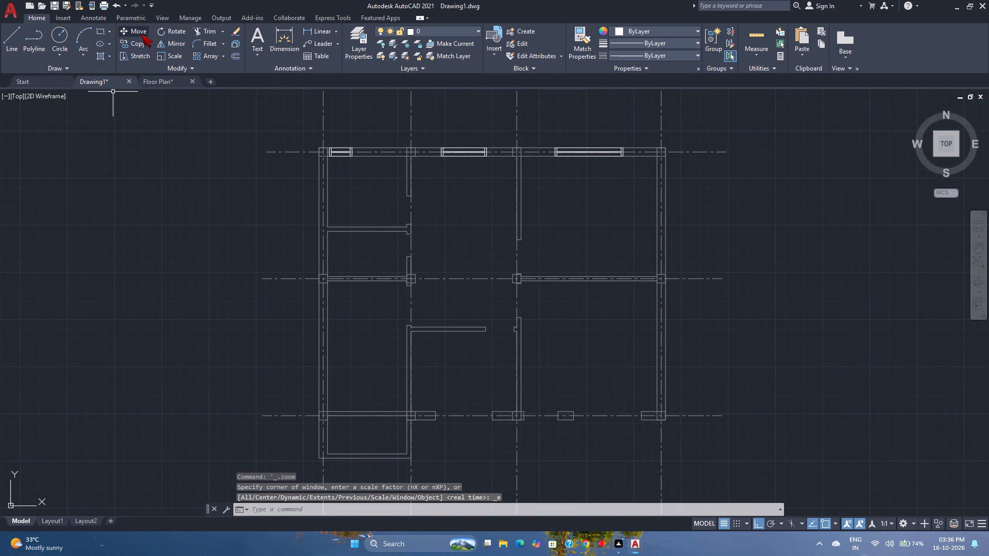
click(99, 31)
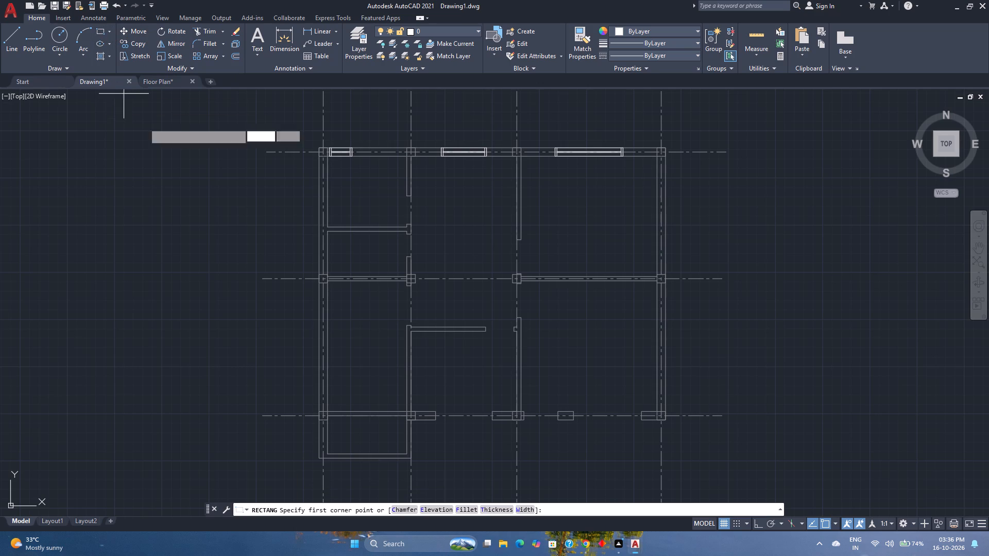
scroll(467, 431, up, 3)
middle_drag(463, 410, 414, 372)
middle_click(414, 371)
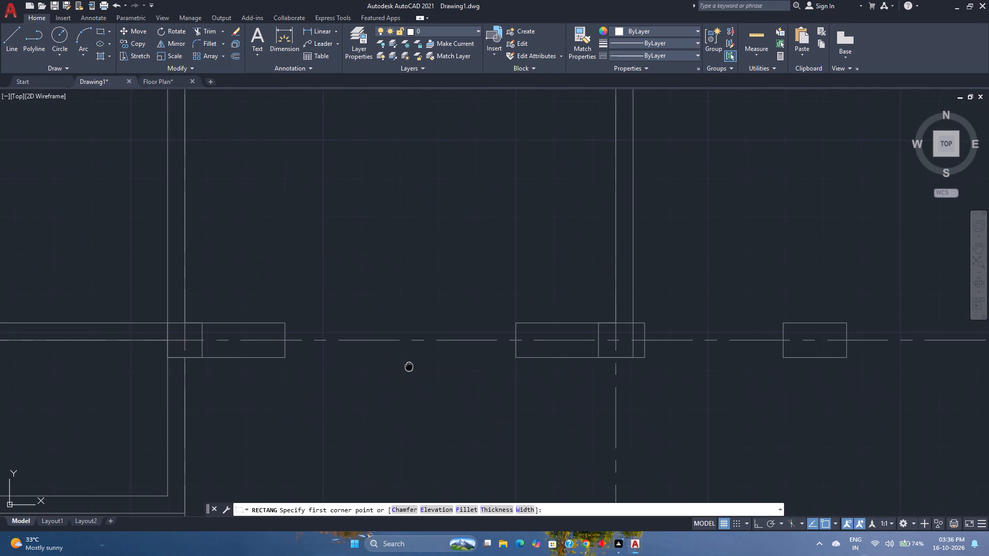
click(285, 323)
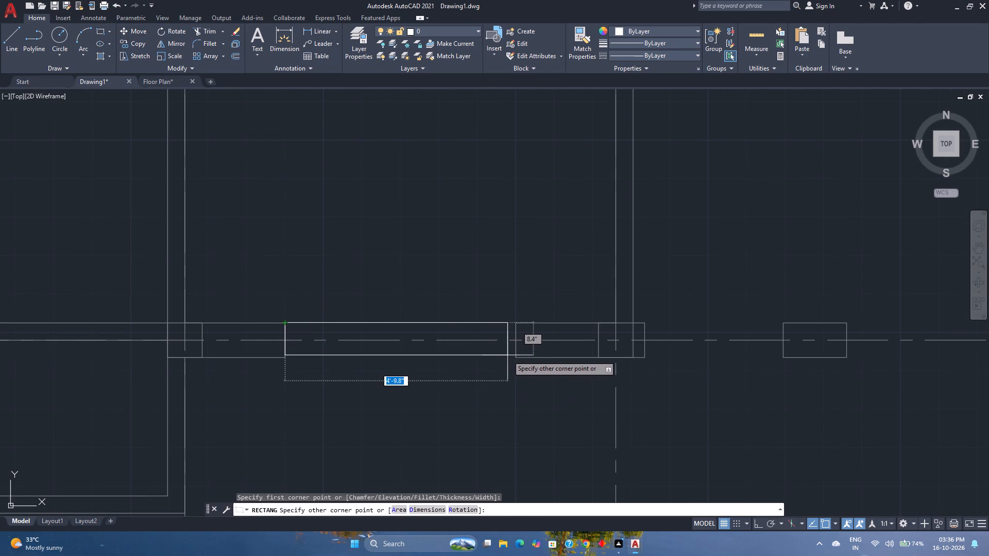
click(514, 356)
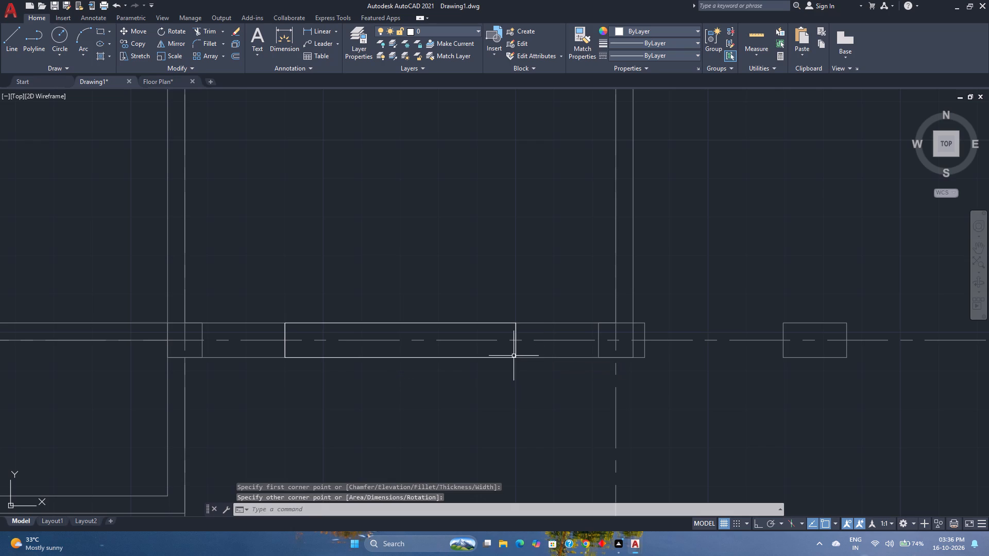
Explode the rectangle filling the first opening of the bottom wall into separate lines.
scroll(386, 361, up, 2)
click(384, 353)
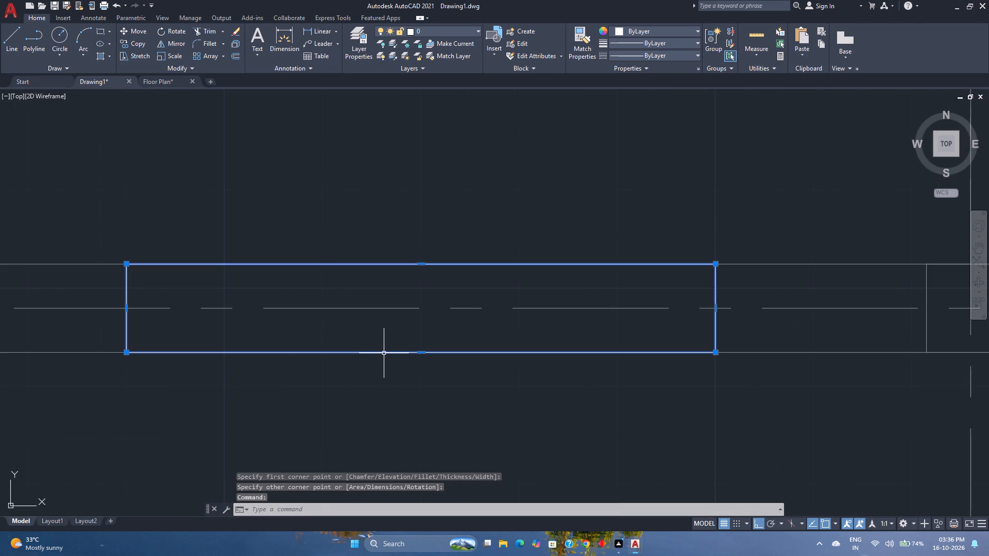
text(ex)
text(plo)
key(Return)
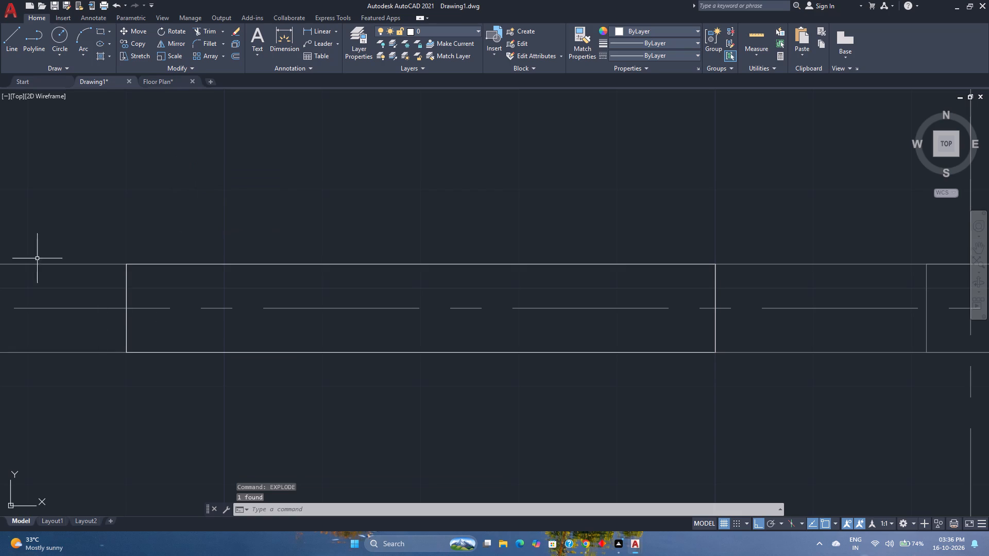
Offset both short end lines of the bottom-wall window 2 inches inward to form its side frames.
click(235, 59)
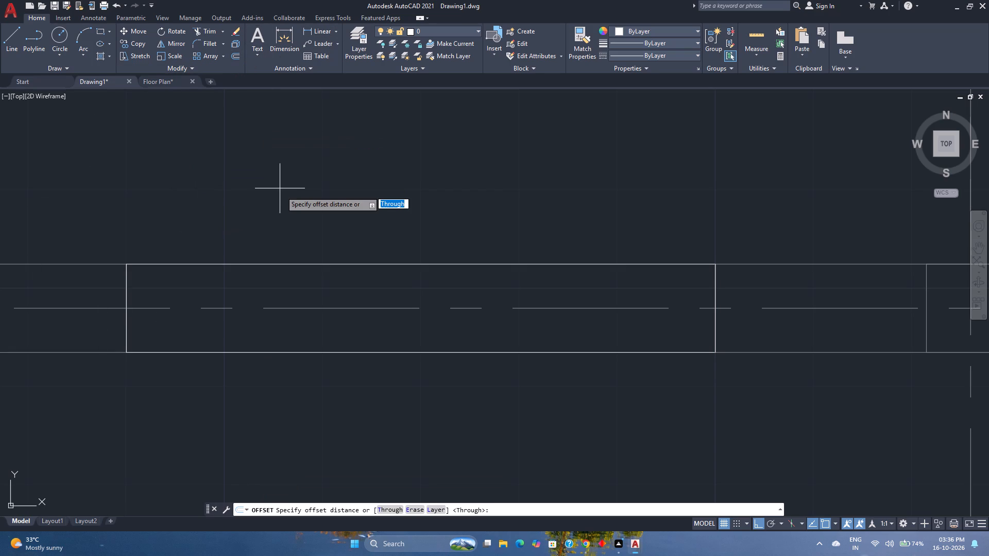
key(2)
key(Return)
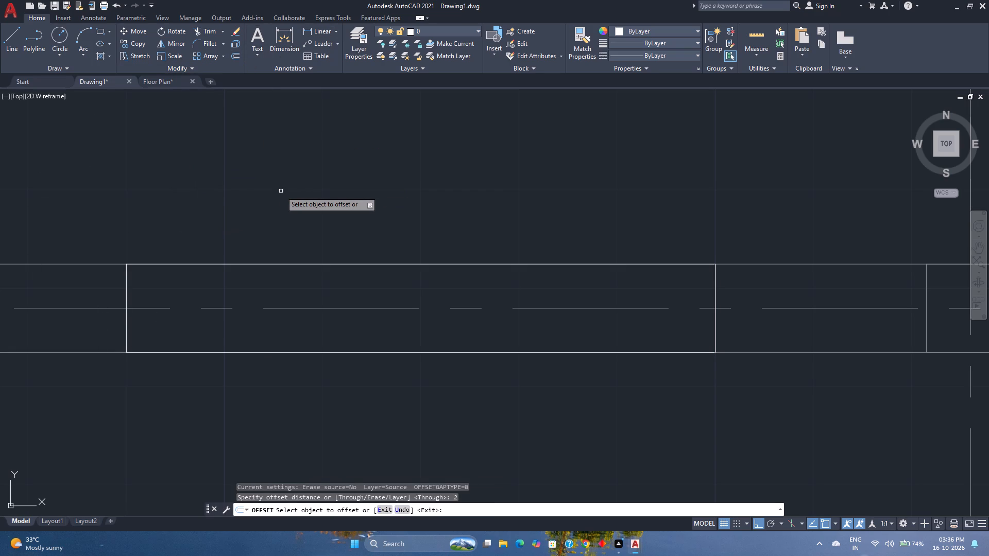
click(127, 316)
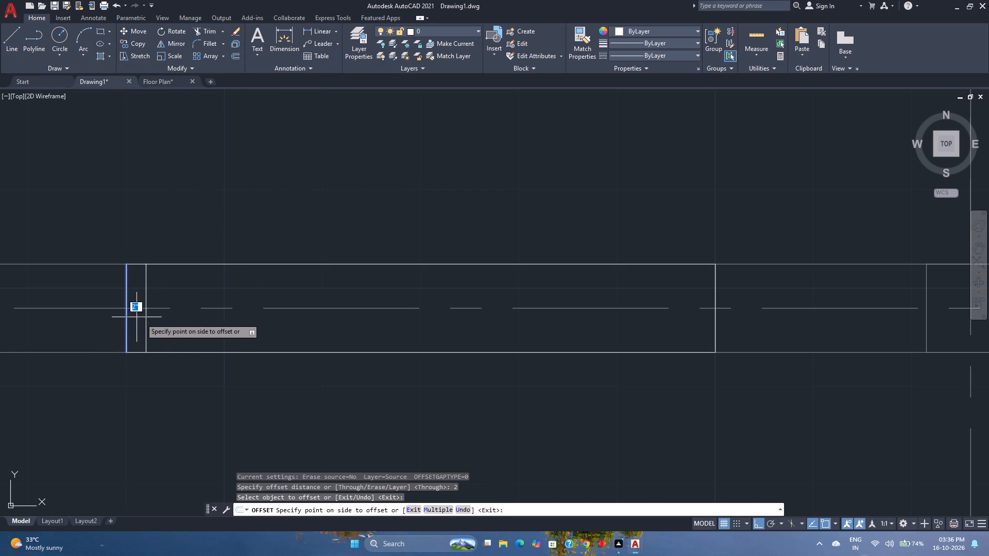
click(174, 322)
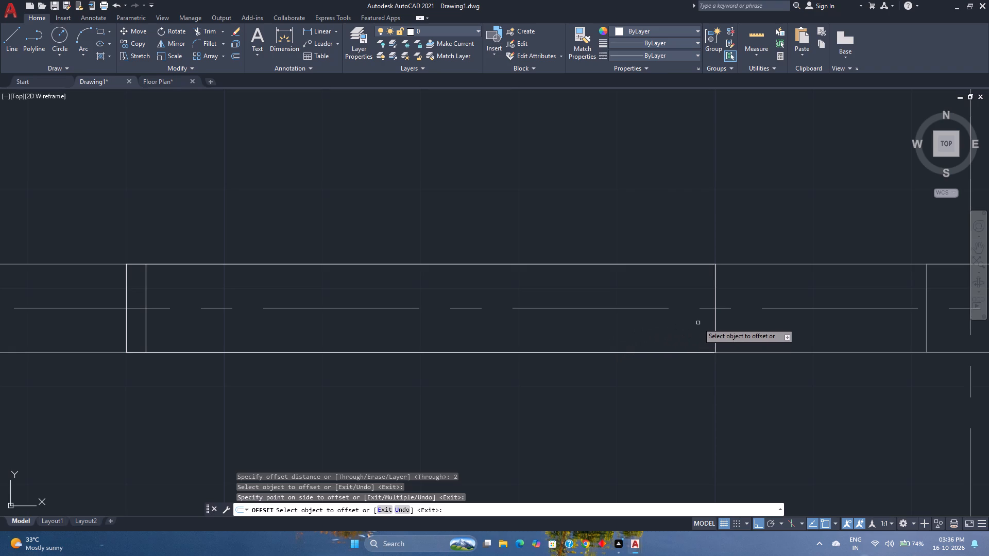
click(717, 318)
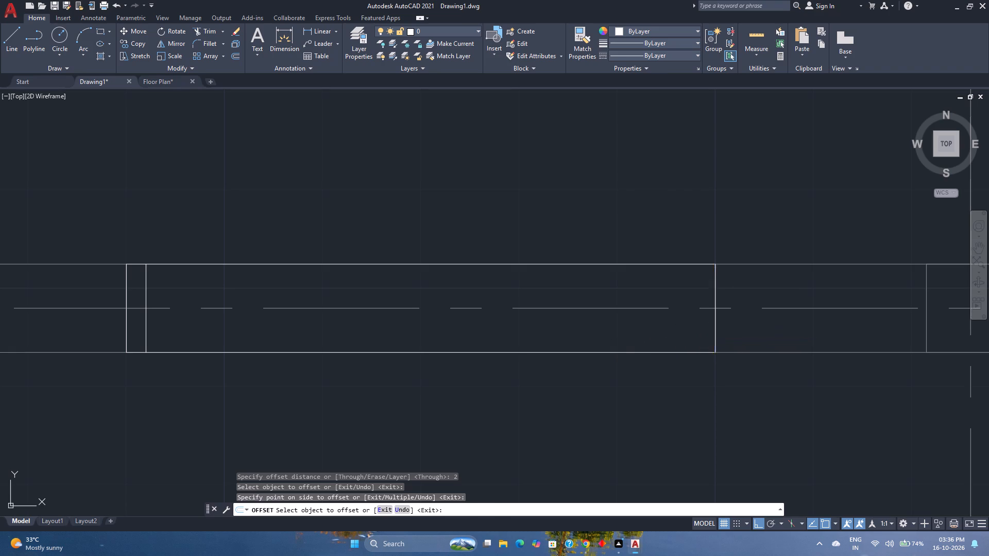
click(633, 323)
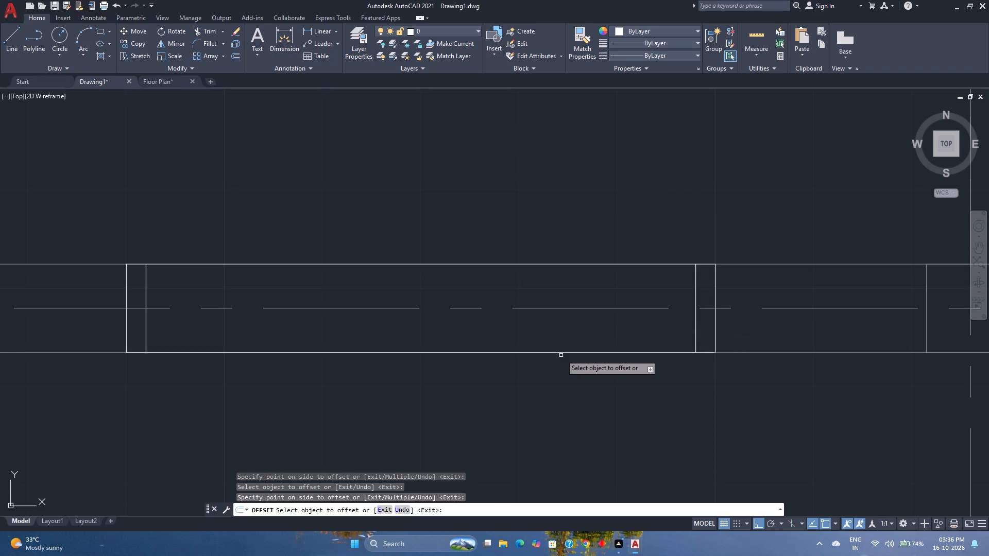
Offset both long edges of the bottom-wall window 4 inches inward to form the two glass lines.
click(562, 352)
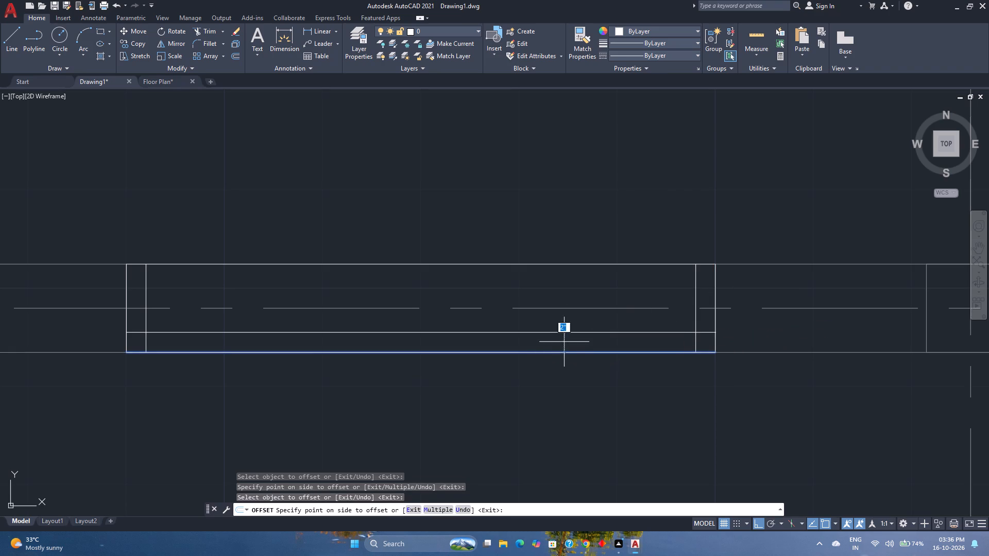
key(4)
key(Return)
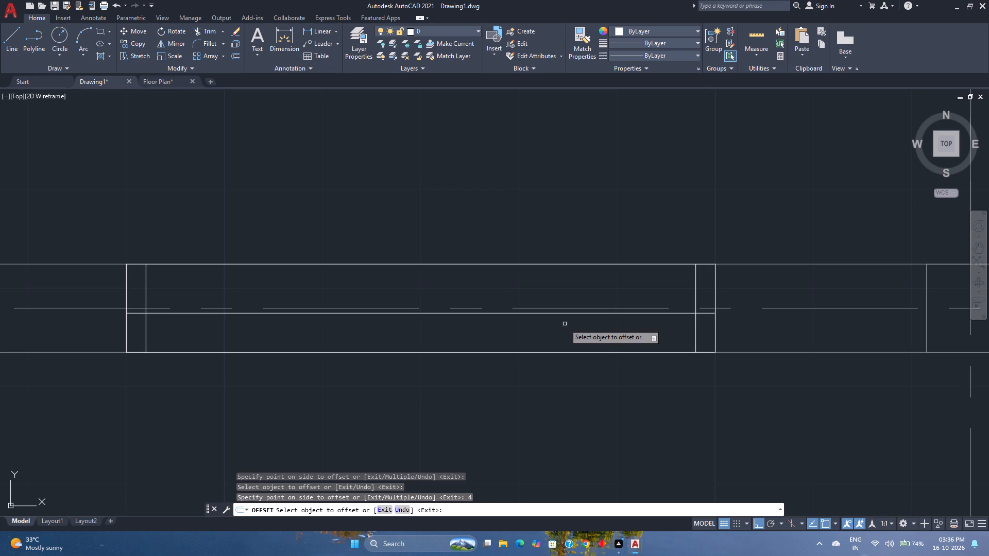
click(311, 263)
key(4)
key(Return)
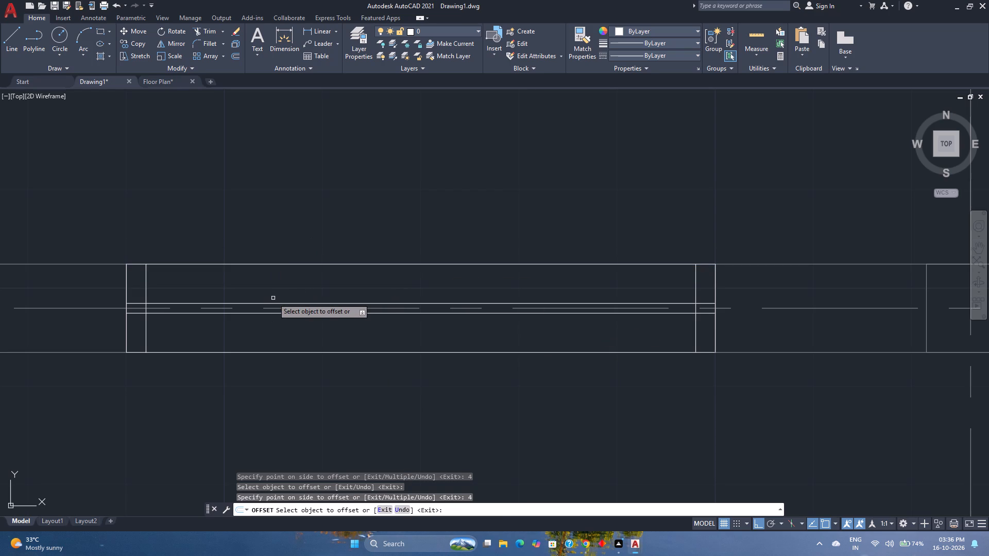
Trim the two glass lines out of both side frames of the bottom-wall window.
click(201, 33)
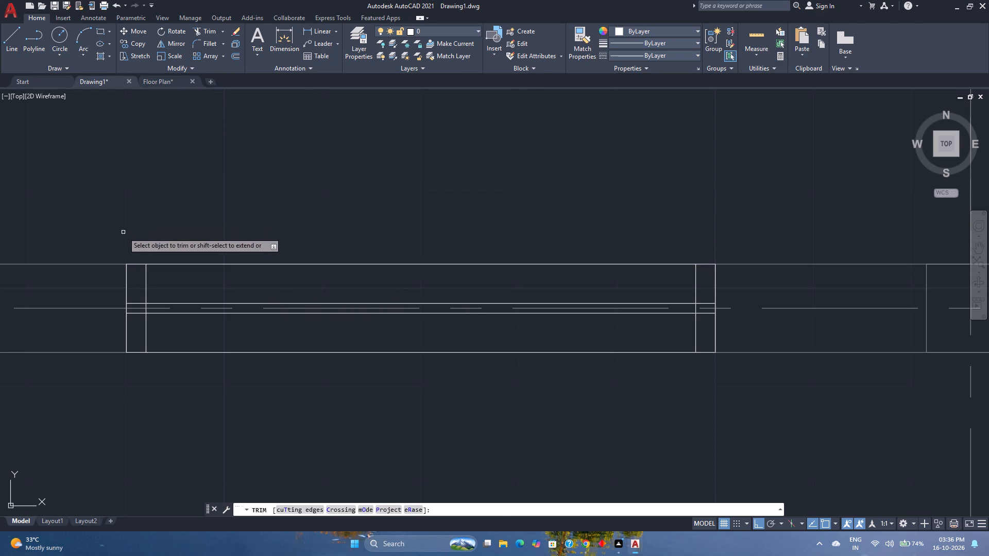
click(134, 297)
click(139, 321)
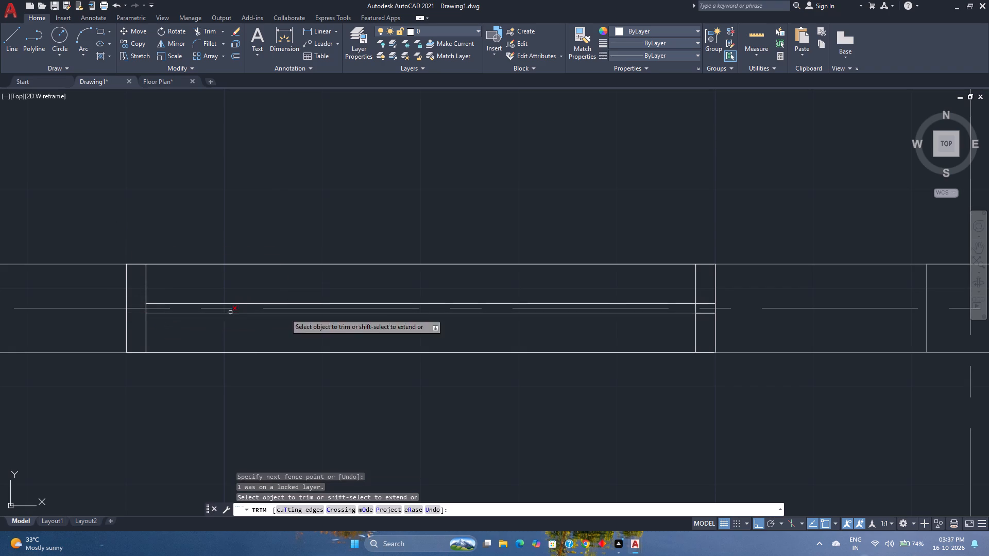
click(707, 295)
click(710, 334)
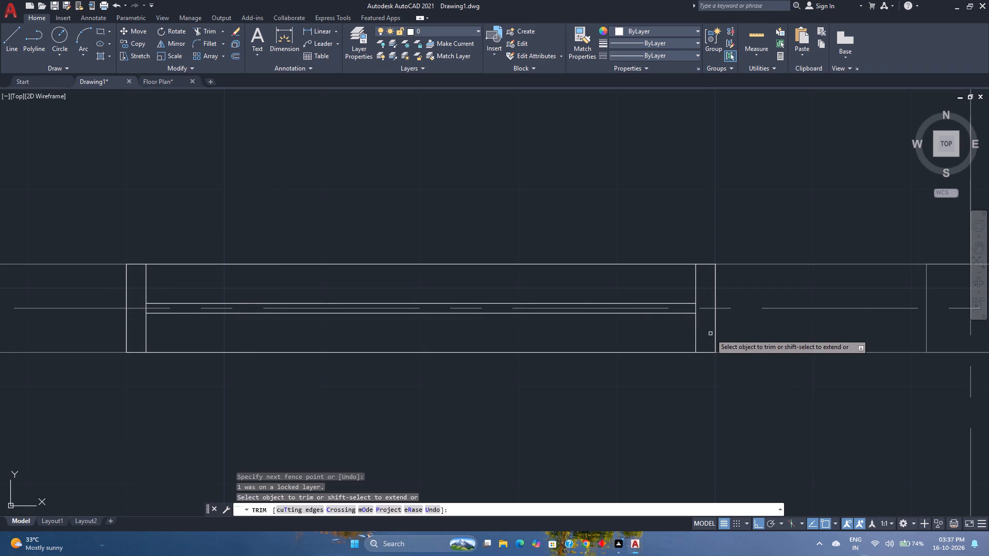
key(space)
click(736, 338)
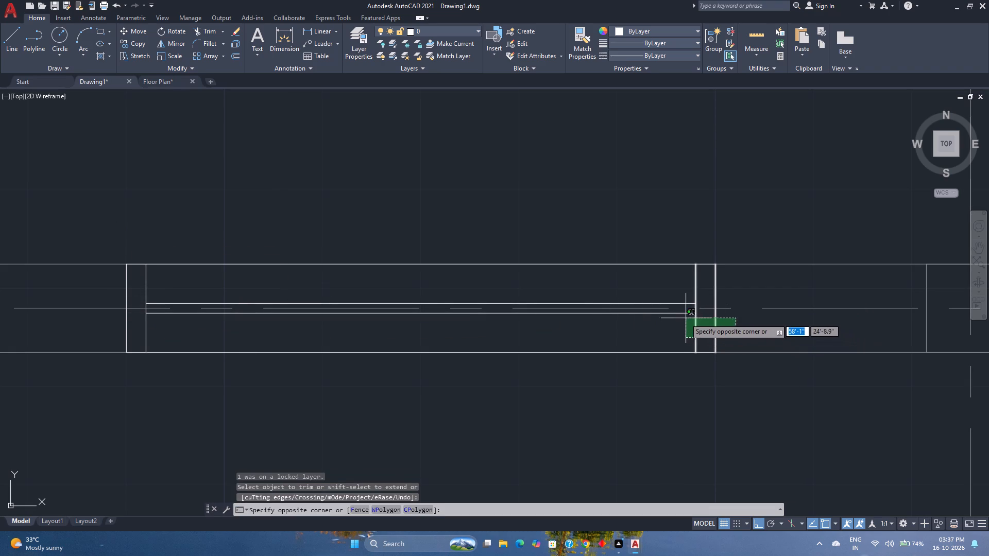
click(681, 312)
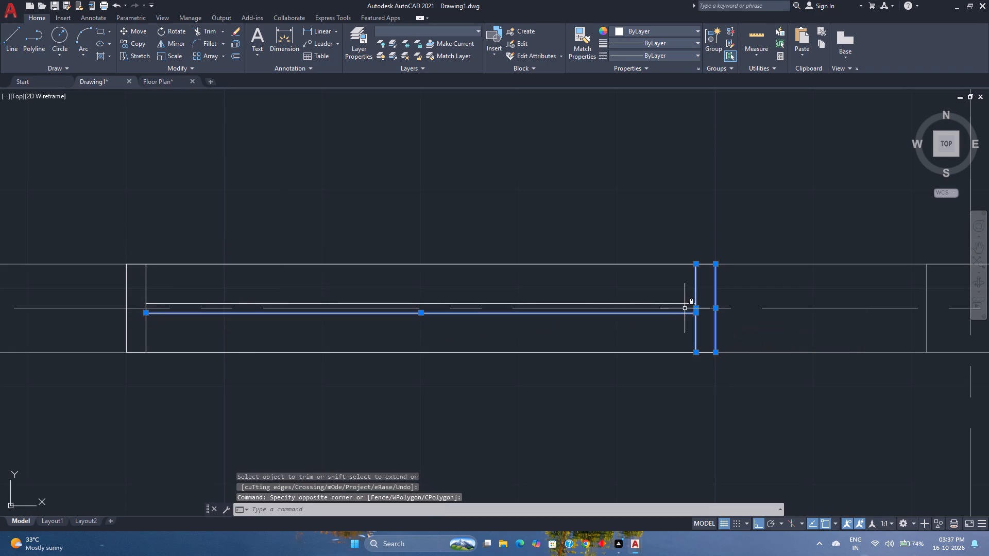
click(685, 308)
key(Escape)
Select all frame and glass lines of the bottom-wall window and move them to the Windows layer.
click(740, 343)
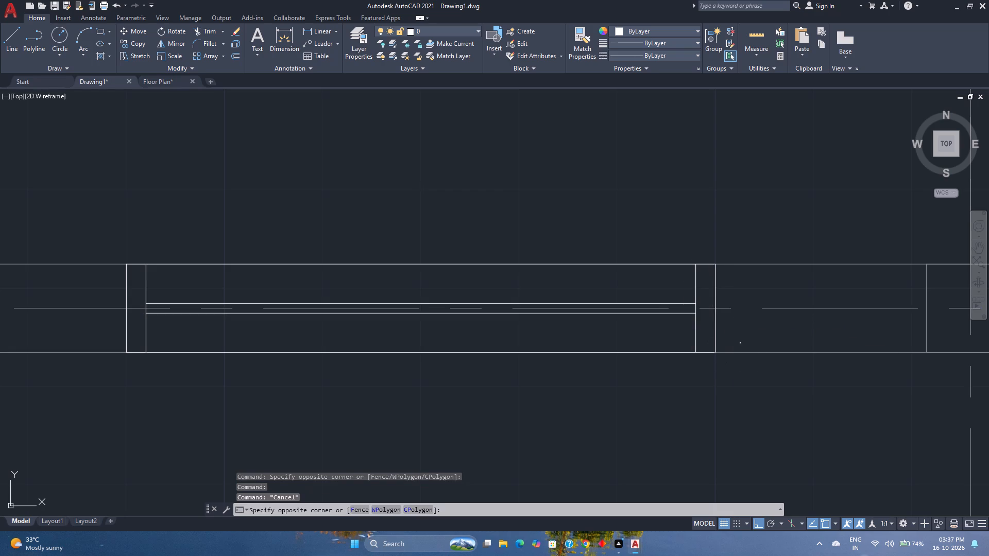
click(669, 311)
click(676, 303)
click(630, 263)
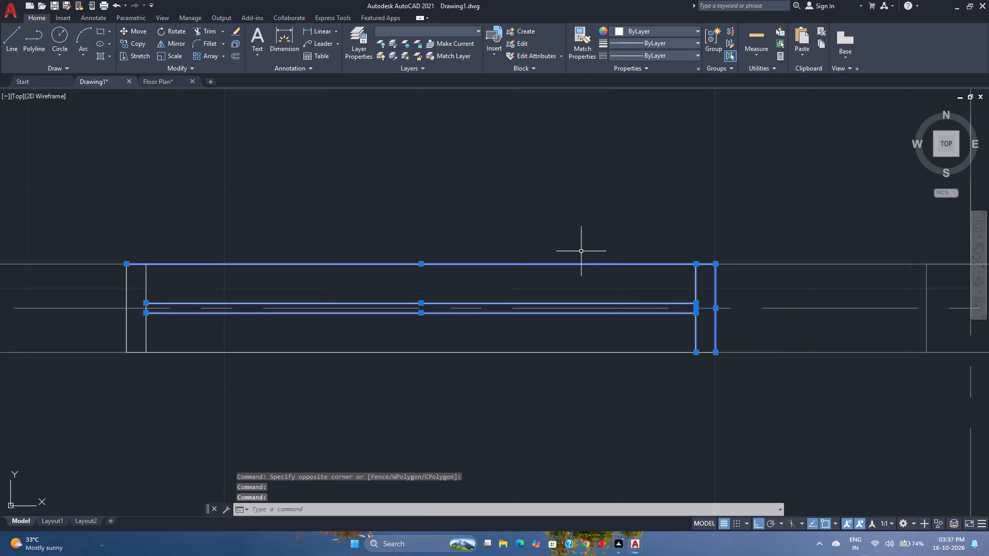
click(162, 280)
click(75, 282)
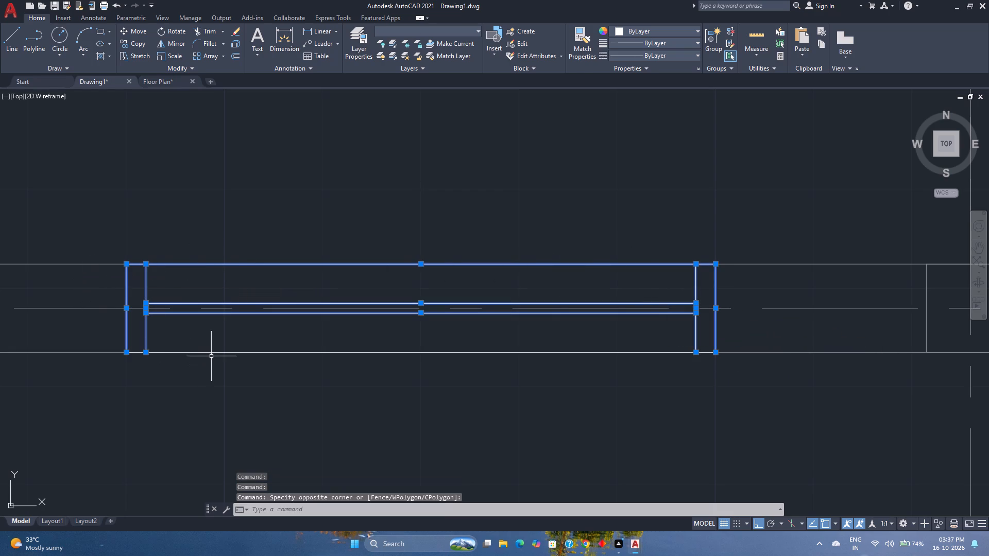
click(212, 354)
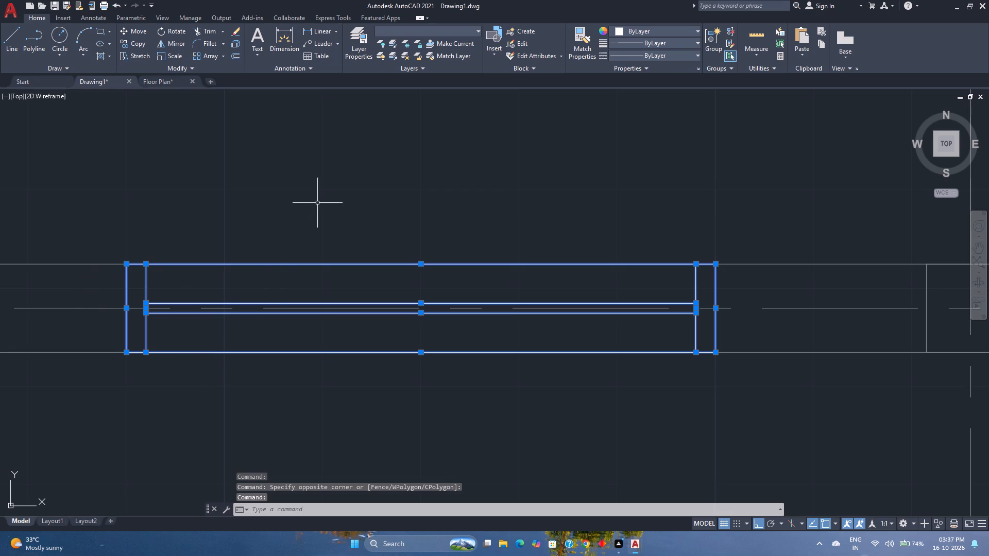
click(428, 31)
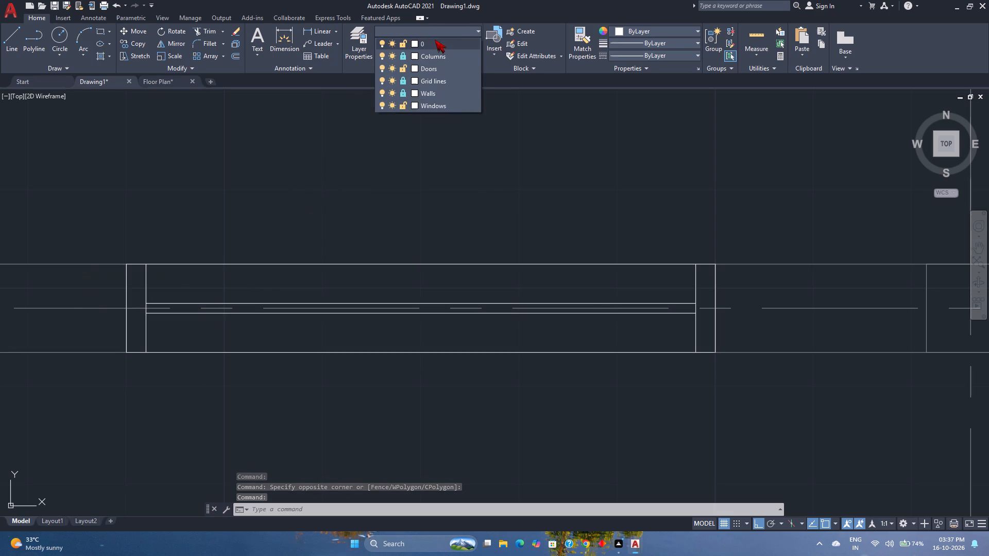
click(435, 40)
click(552, 276)
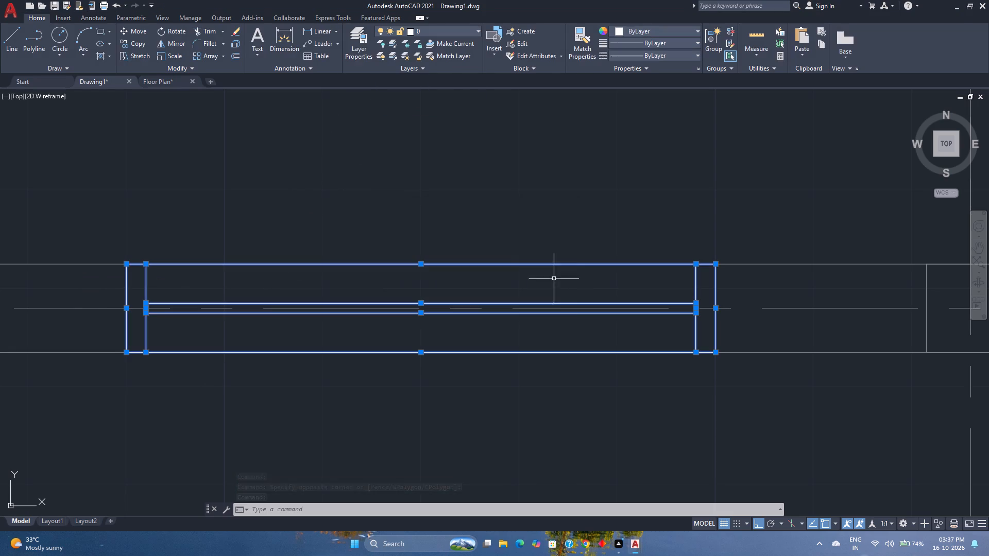
click(462, 31)
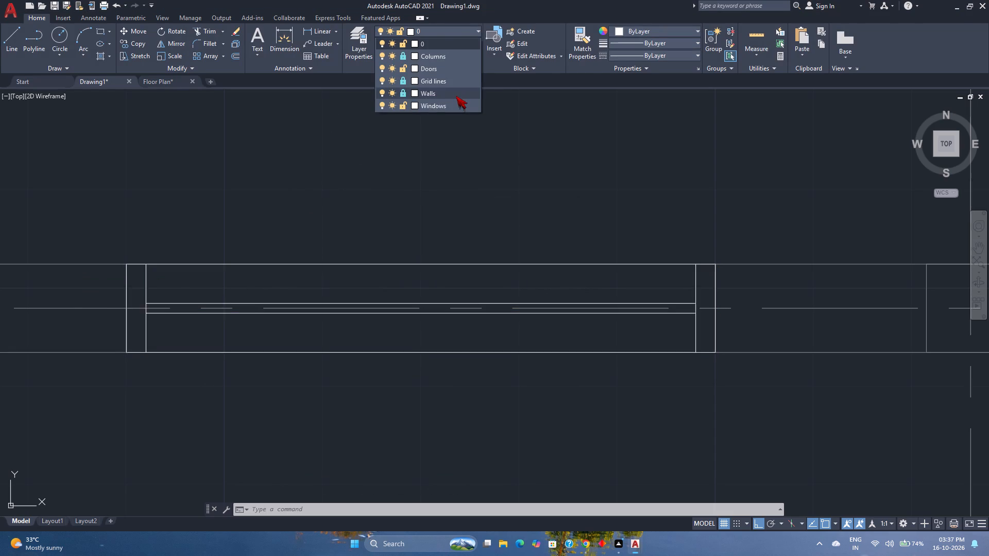
click(453, 105)
Group all frame and glass lines of the bottom-wall window and check the group's selection.
key(g)
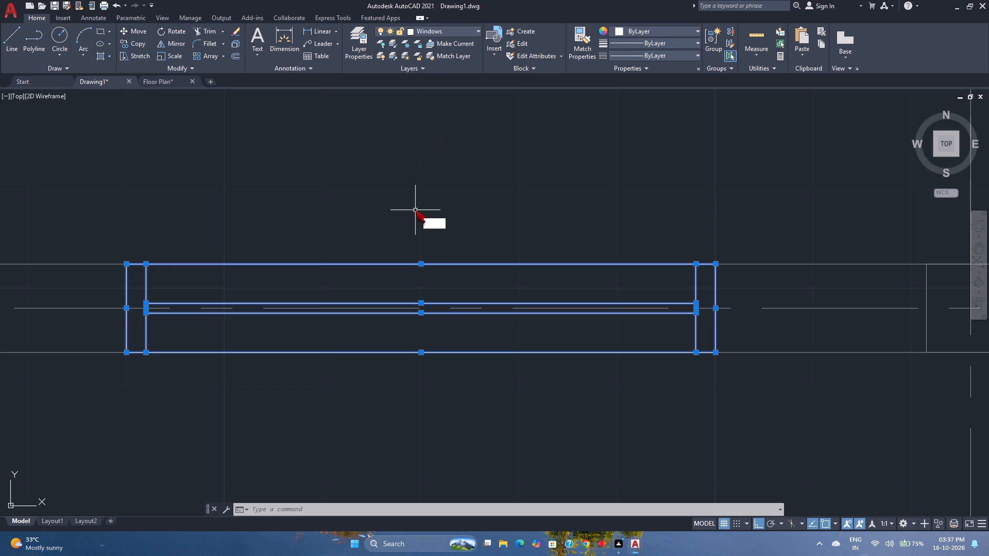
key(Return)
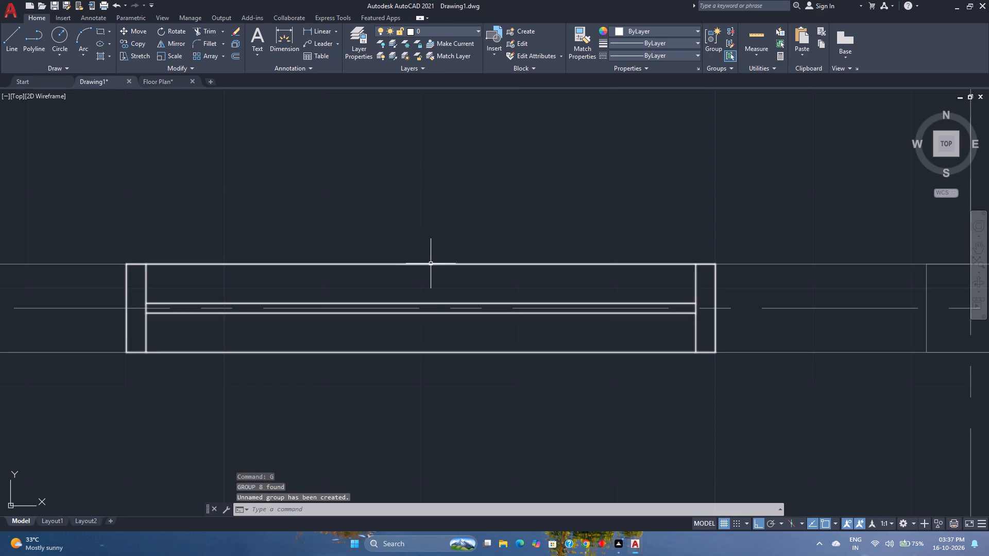
click(428, 265)
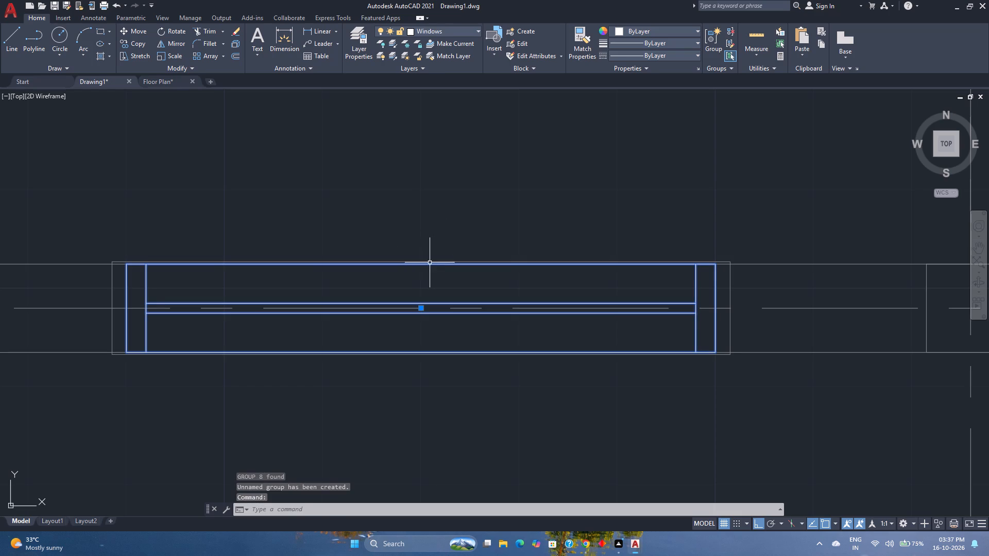
click(449, 228)
scroll(449, 228, down, 2)
key(Escape)
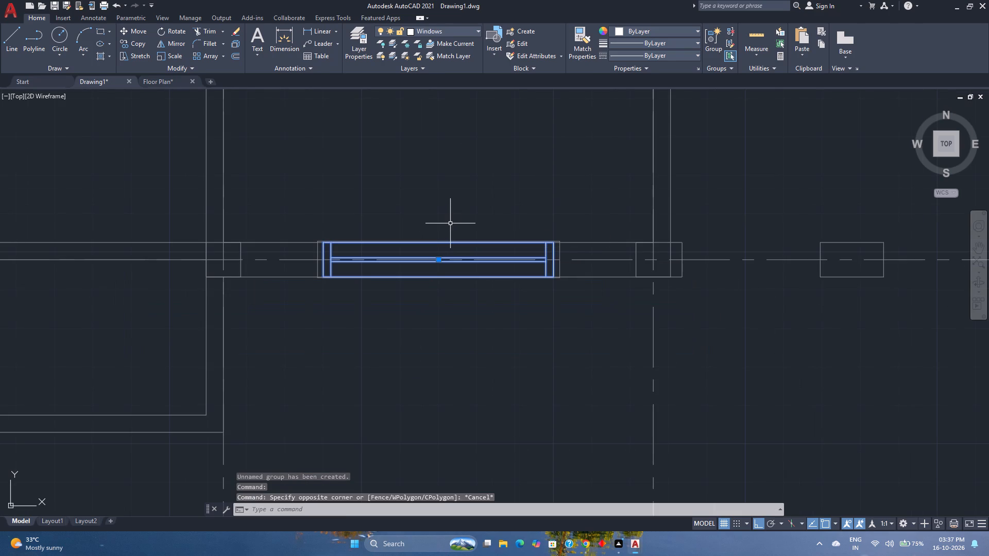
Draw a rectangle filling the bottom wall's last opening, between the isolated wall piece and the wall stub at the right-hand corner column.
scroll(453, 223, down, 2)
middle_drag(482, 318, 357, 395)
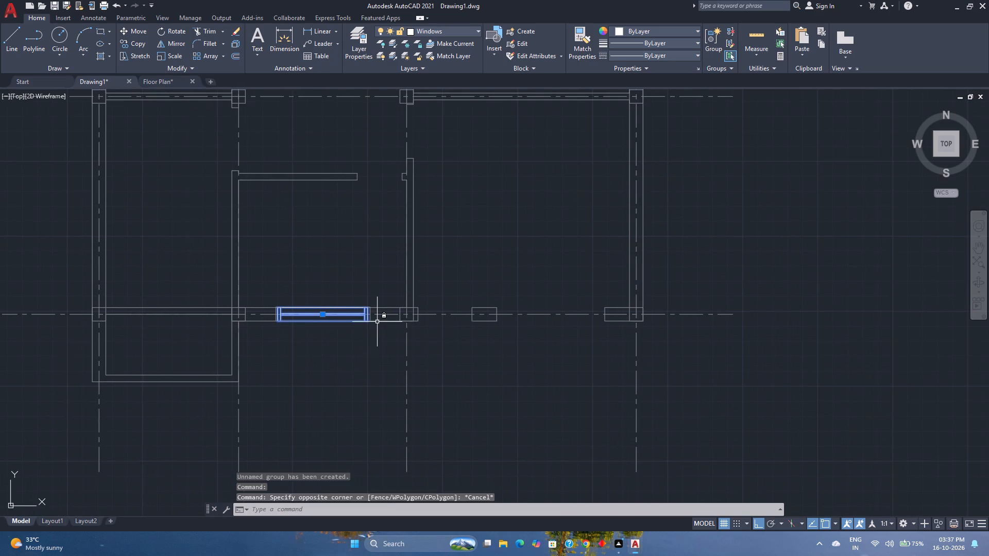
scroll(377, 321, down, 2)
scroll(459, 284, up, 1)
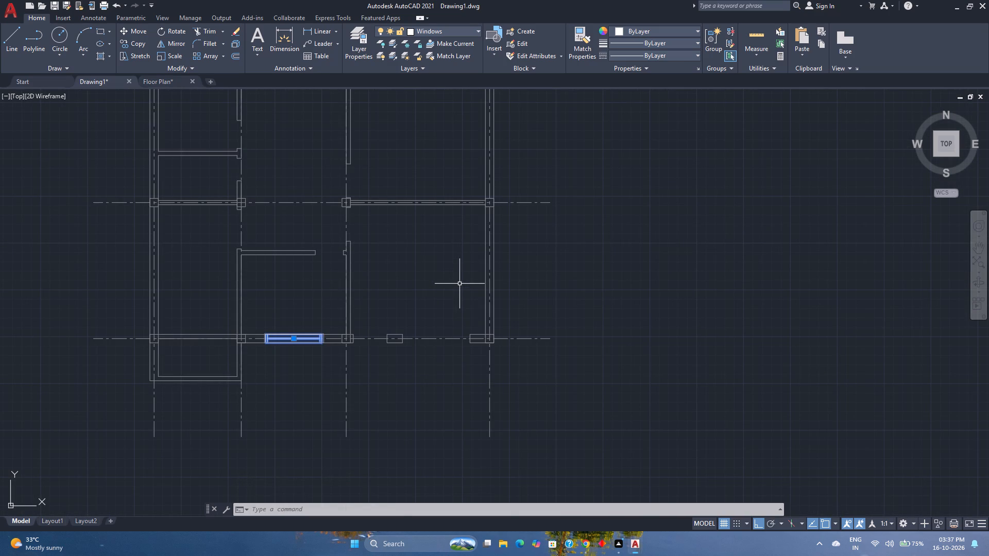
scroll(459, 284, down, 2)
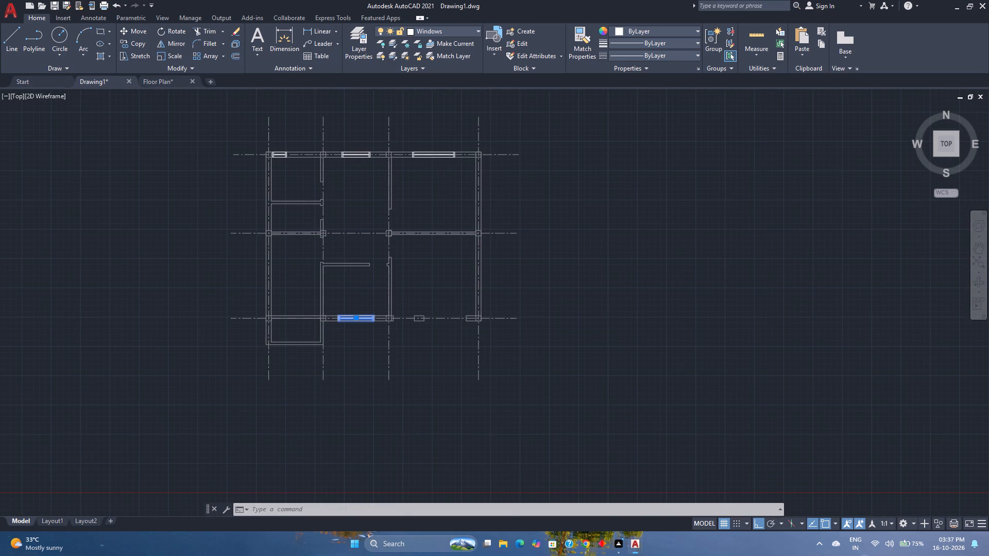
middle_drag(459, 284, 391, 286)
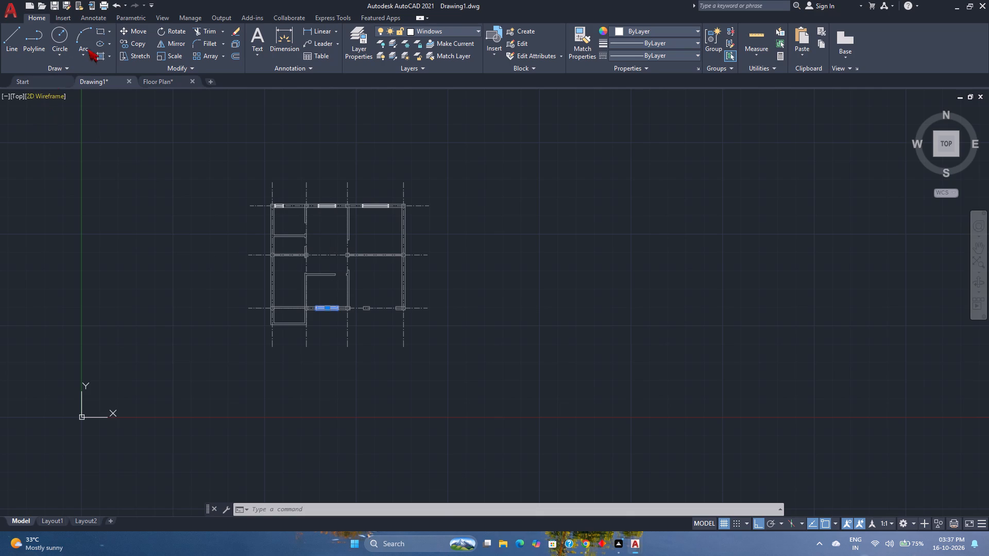
click(101, 32)
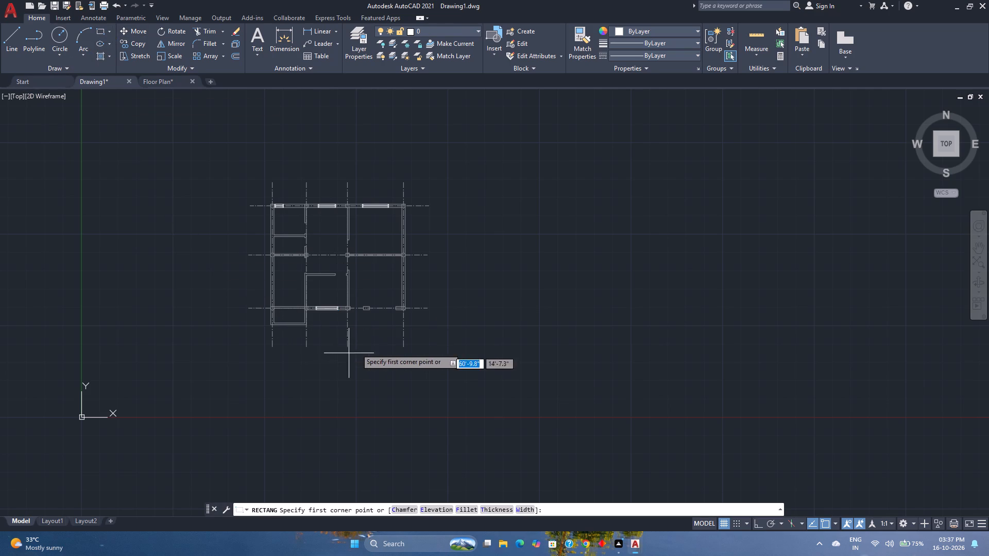
scroll(386, 320, up, 5)
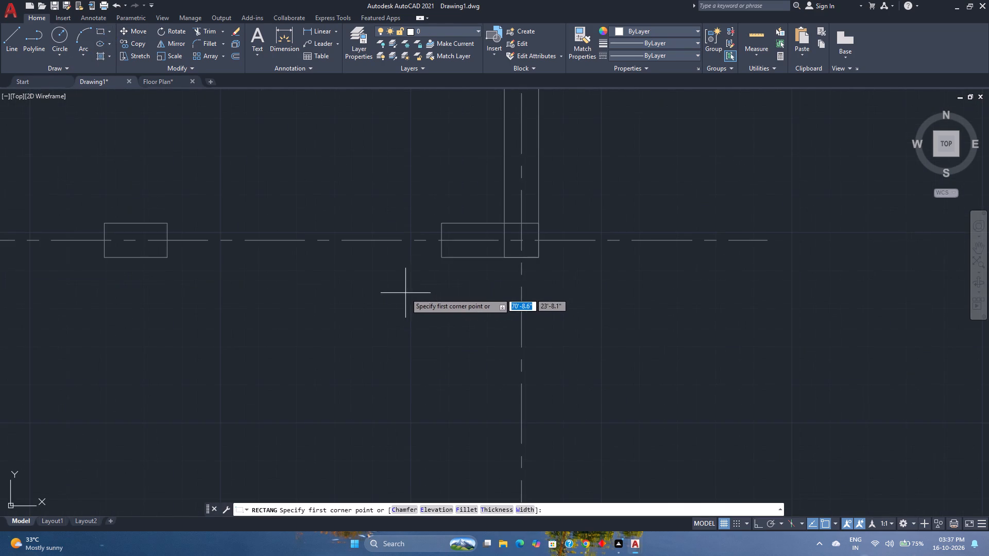
click(440, 258)
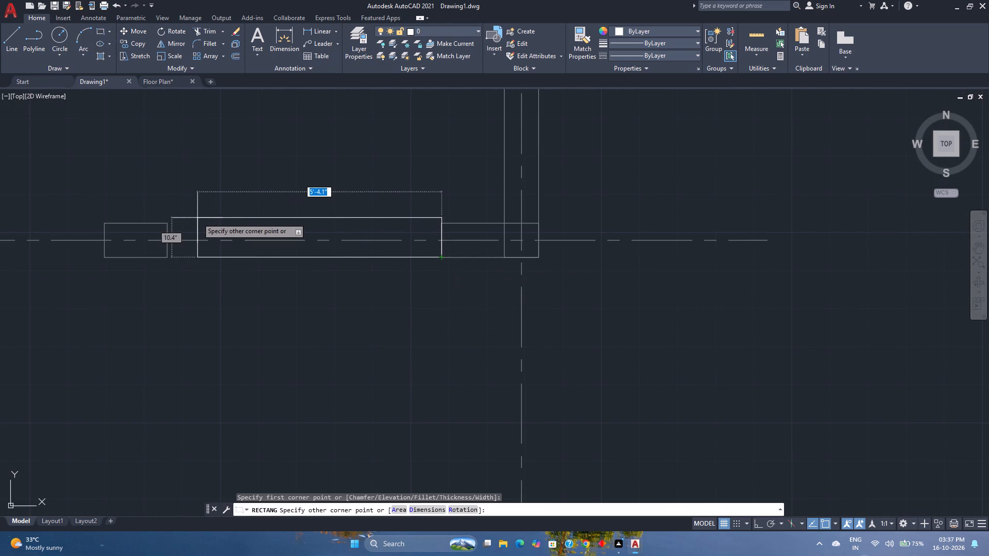
click(171, 223)
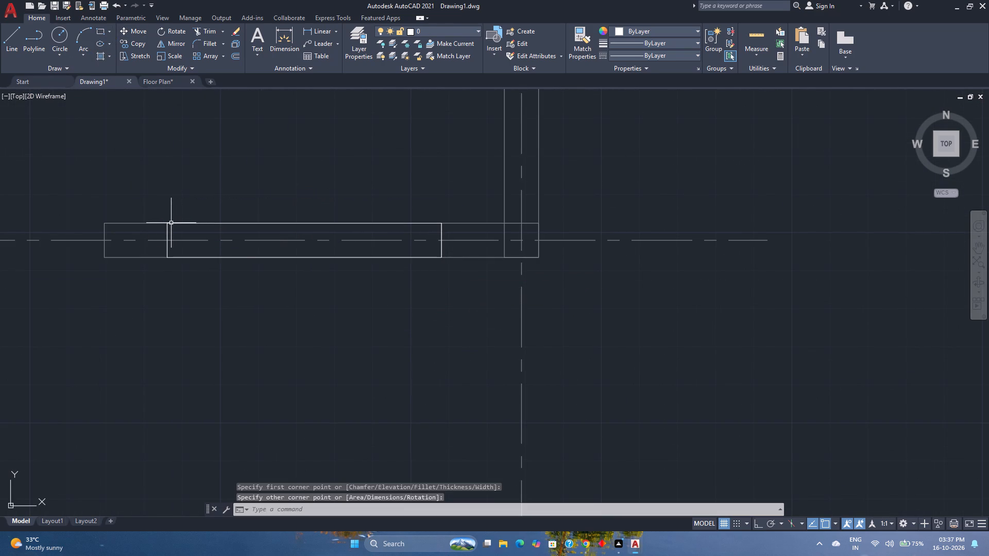
Explode the rectangle filling the bottom wall's last opening, beside the right-hand corner column, into separate lines.
click(248, 269)
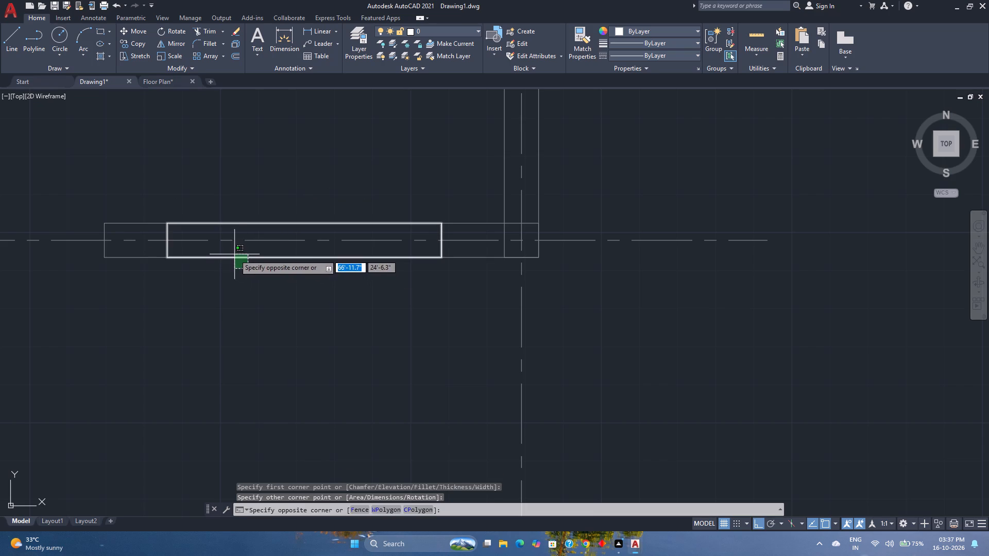
click(234, 254)
text(ex)
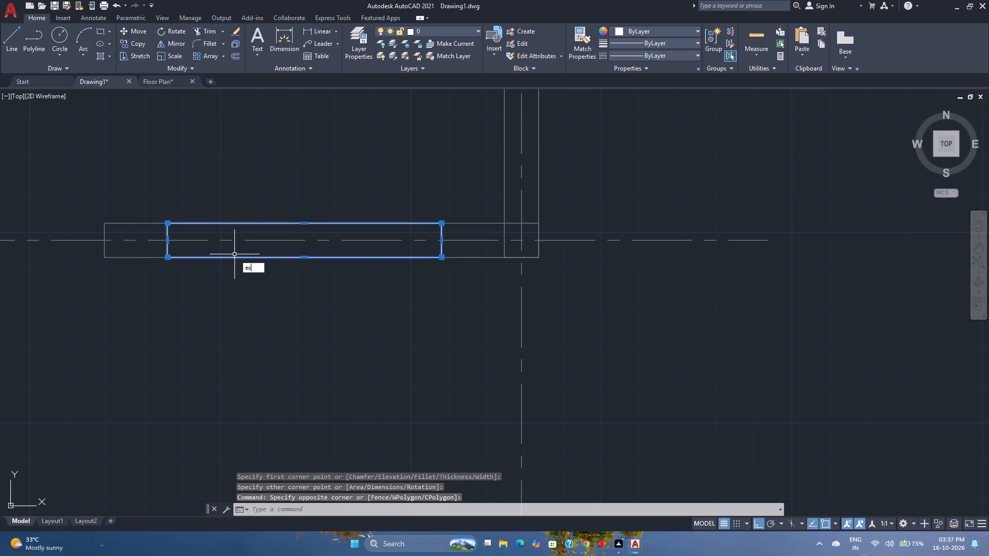
text(plod)
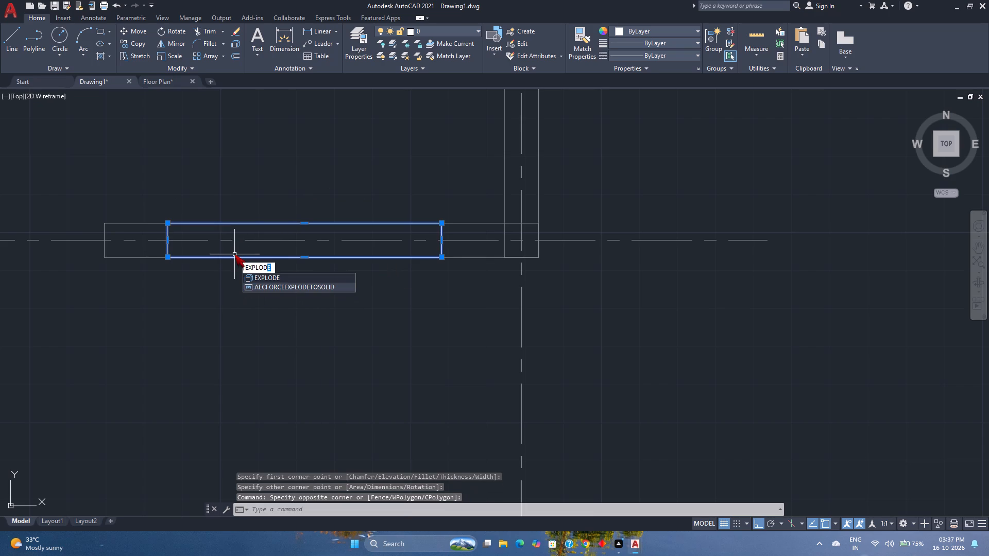
key(Return)
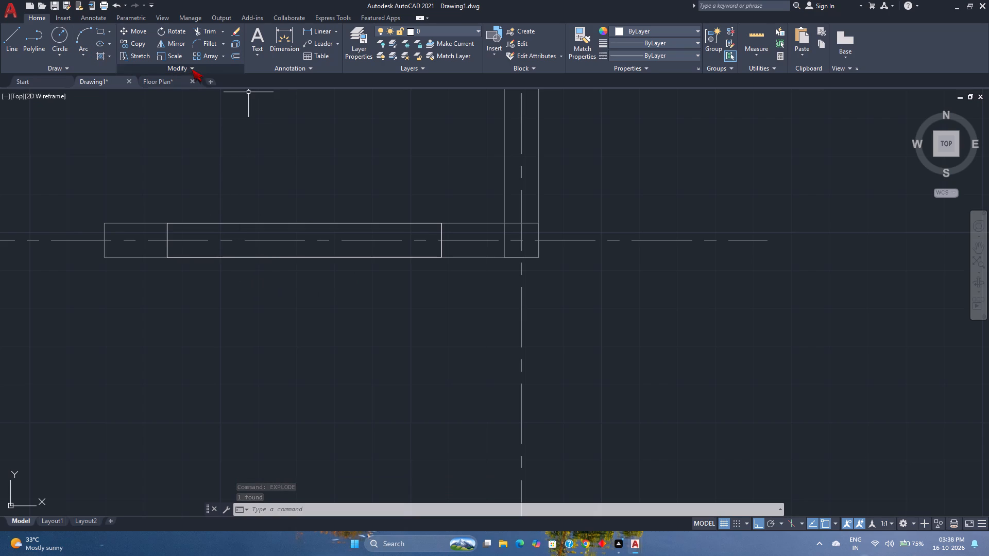
Offset both short end lines of the exploded rectangle inward by 2 to form the window's side frames.
click(233, 57)
key(2)
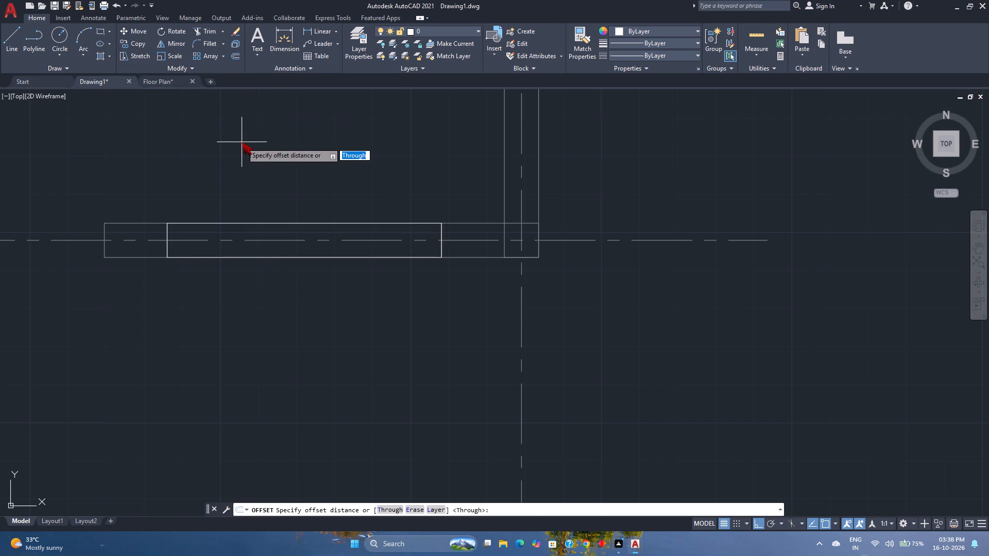
key(Return)
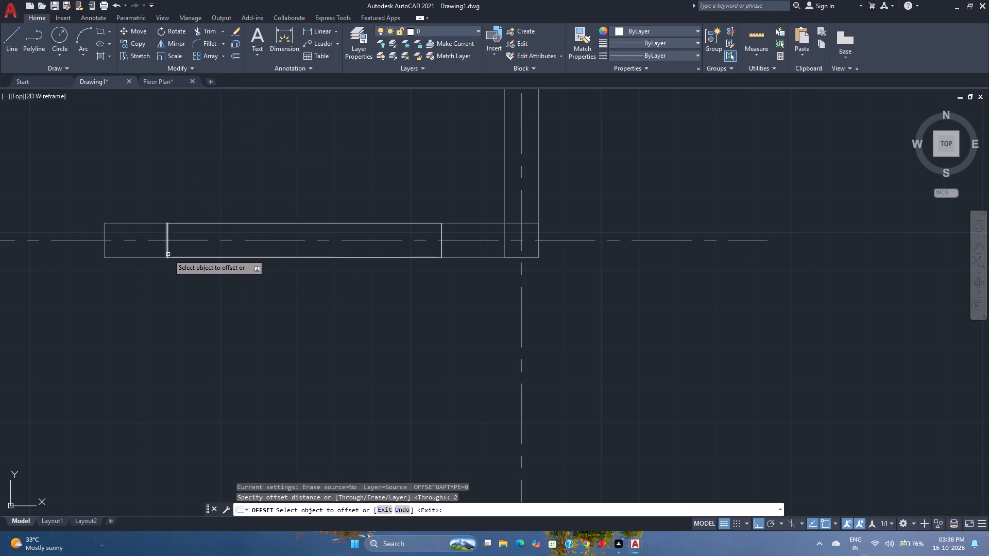
click(166, 245)
click(219, 244)
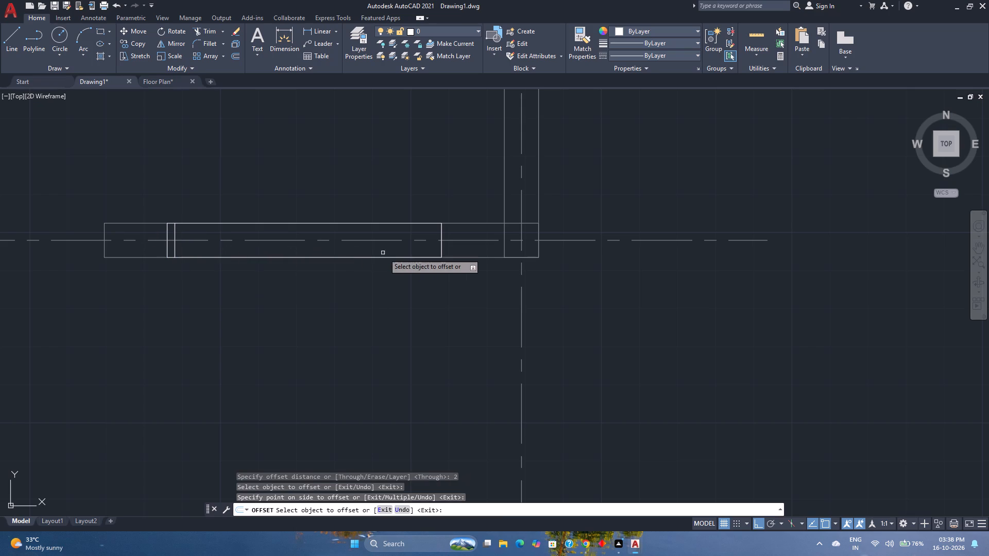
click(444, 248)
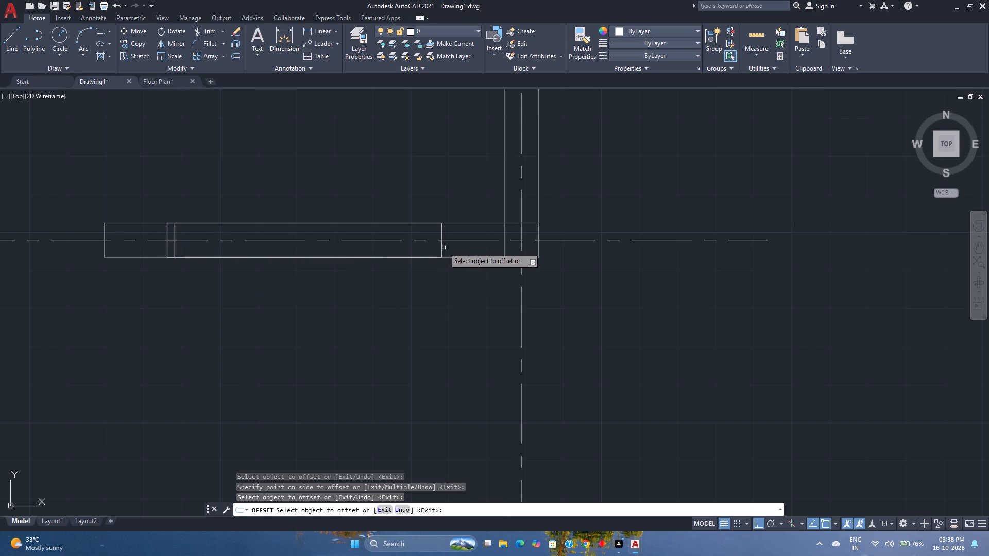
click(441, 247)
click(383, 254)
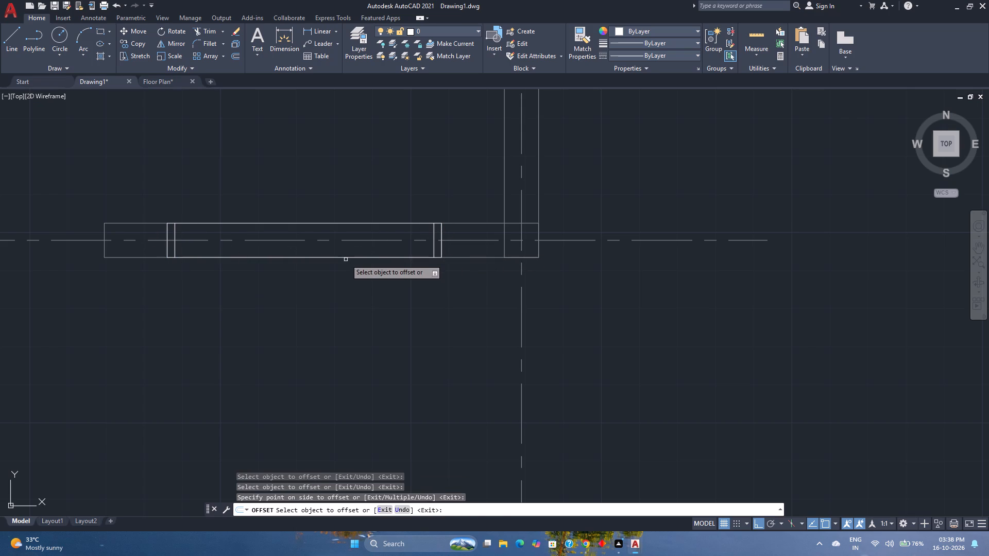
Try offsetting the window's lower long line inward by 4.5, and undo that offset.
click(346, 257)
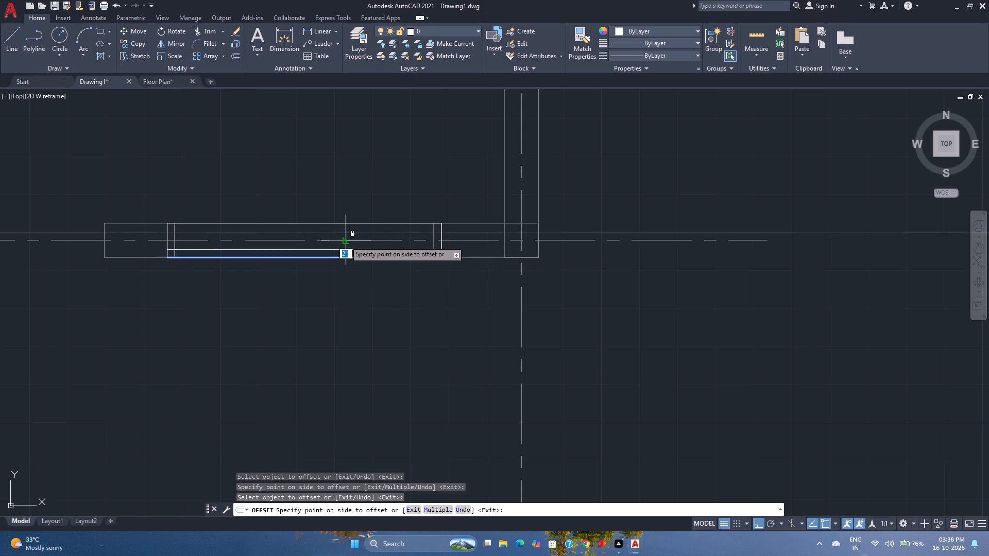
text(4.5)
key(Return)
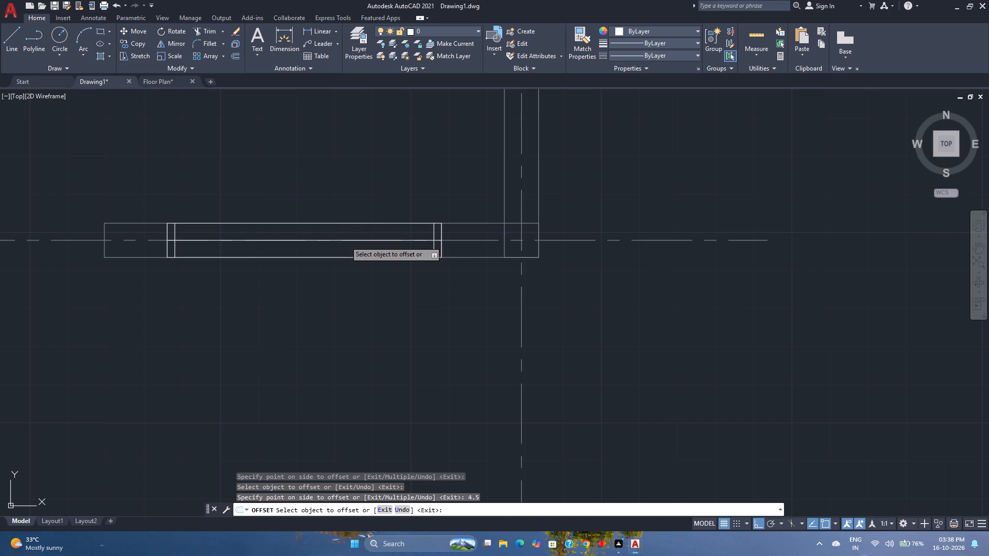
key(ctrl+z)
Offset the window's lower and upper long lines inward by 4 each to form two glass lines.
click(304, 257)
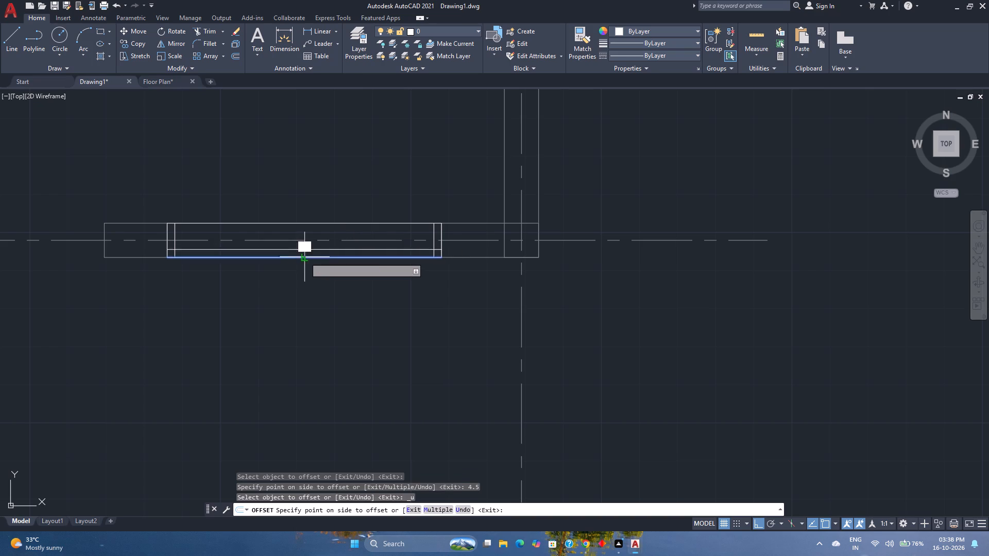
key(4)
key(Return)
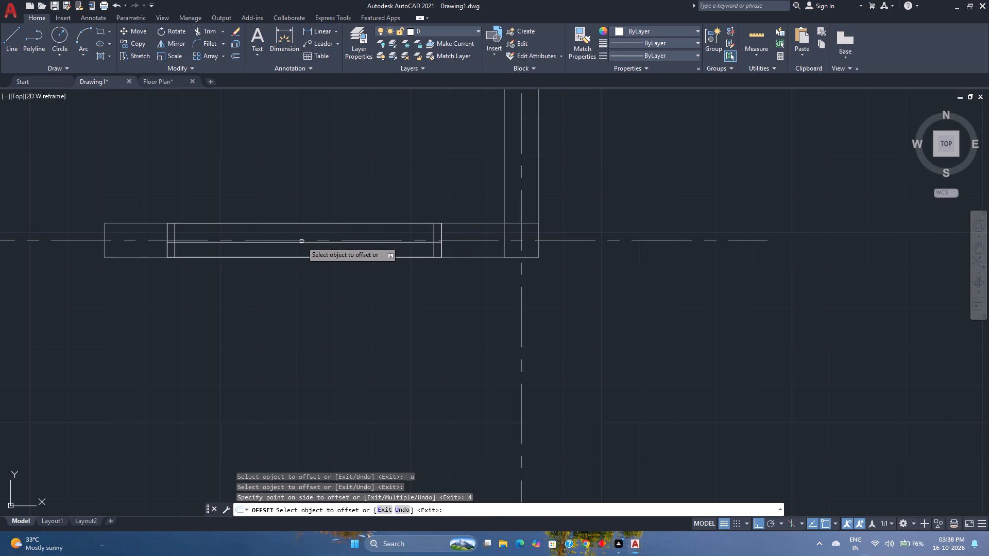
click(303, 223)
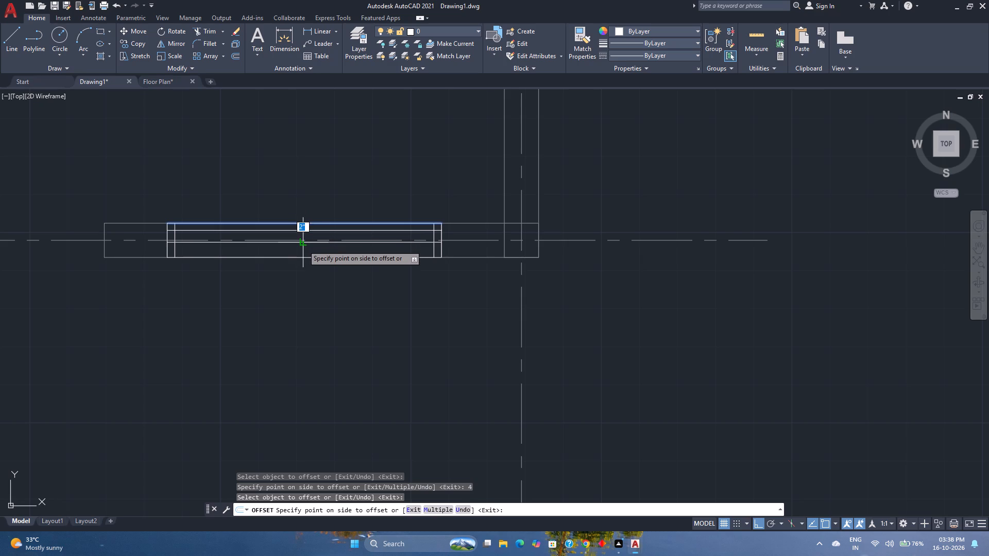
key(4)
key(Return)
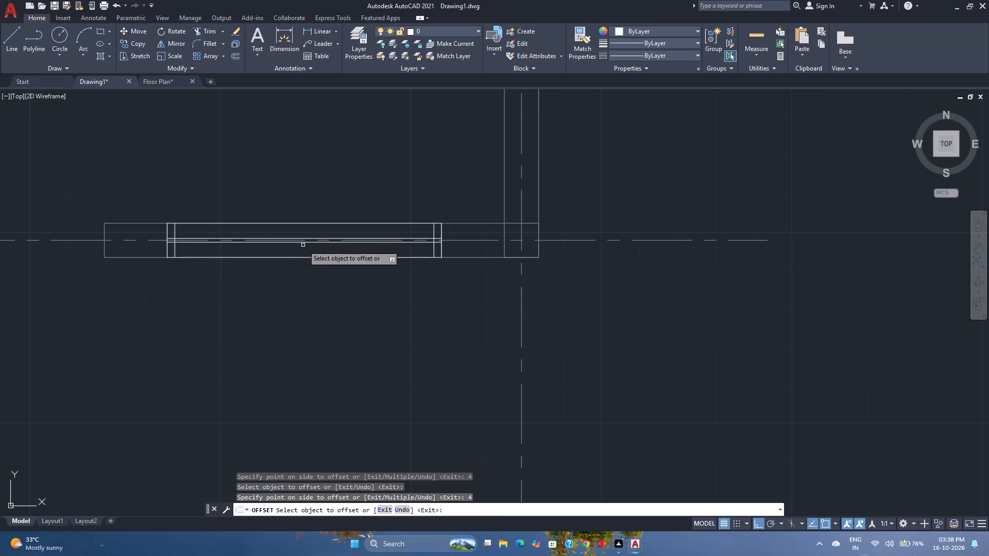
Trim the two glass lines out of both side frames of the new bottom-wall window.
click(199, 33)
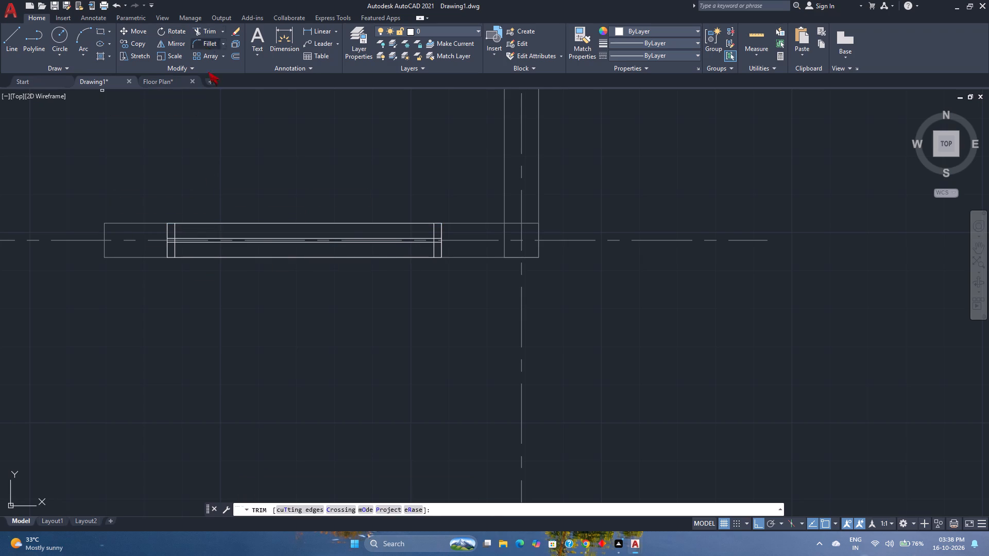
scroll(179, 241, up, 2)
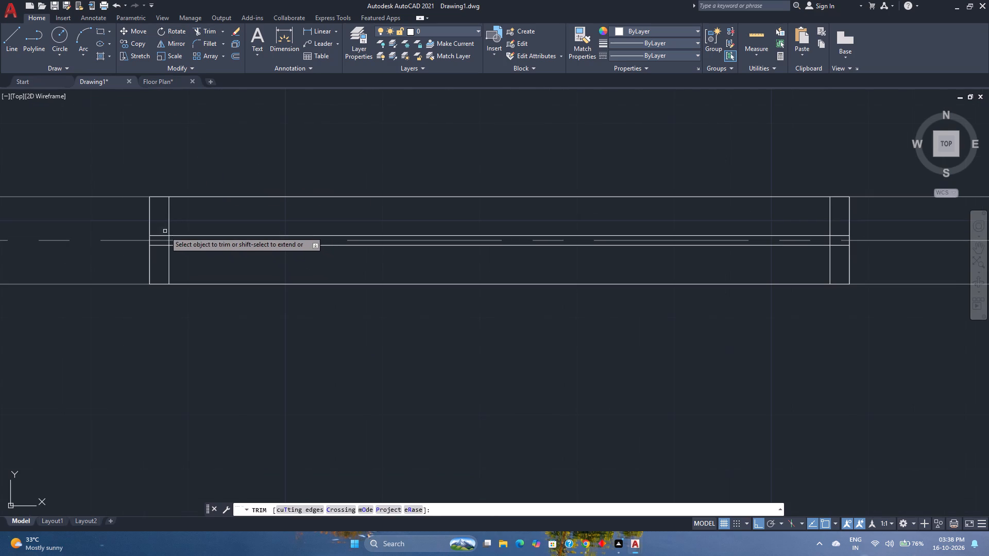
click(159, 227)
click(159, 249)
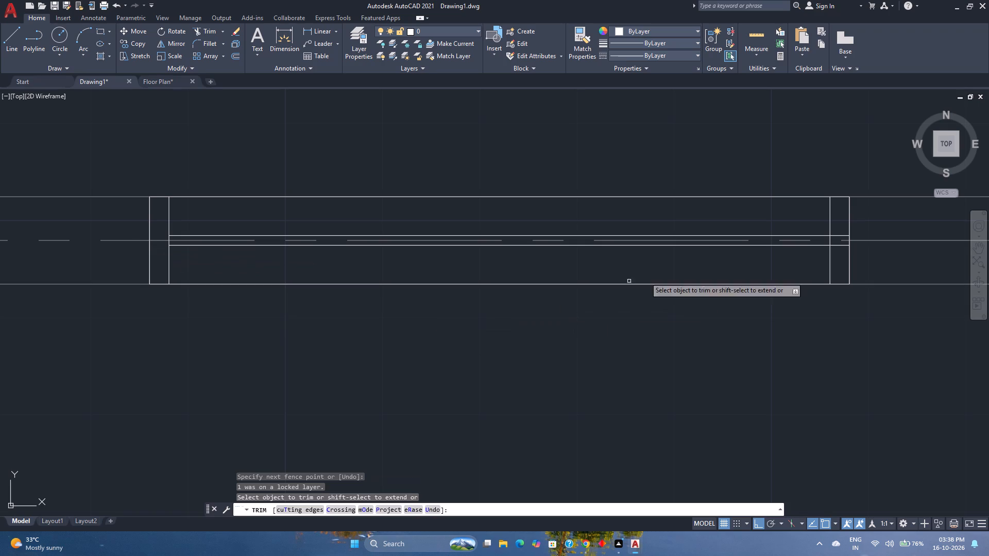
click(839, 231)
click(839, 253)
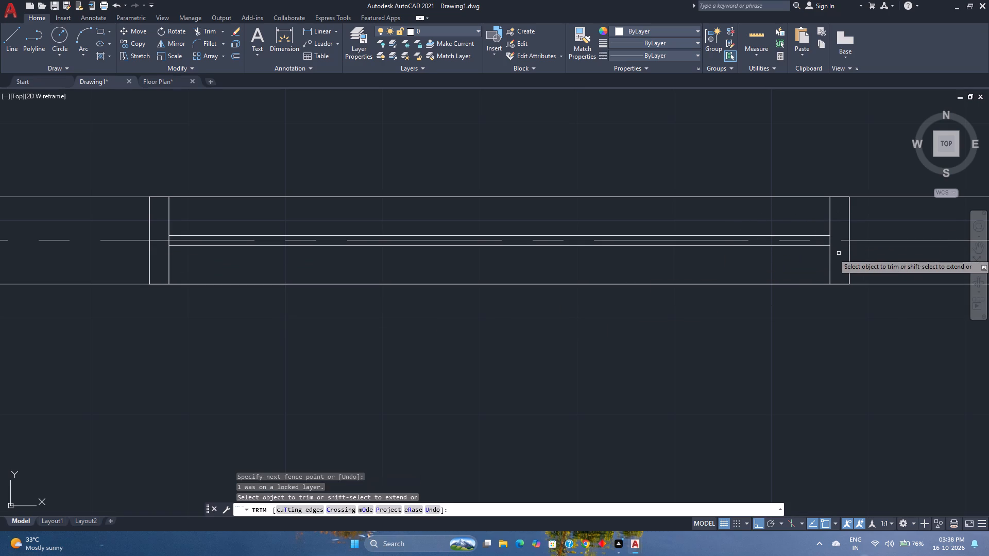
key(space)
Select all eight frame and glass lines of the new bottom-wall window and move them to the Windows layer.
scroll(874, 259, up, 2)
click(868, 263)
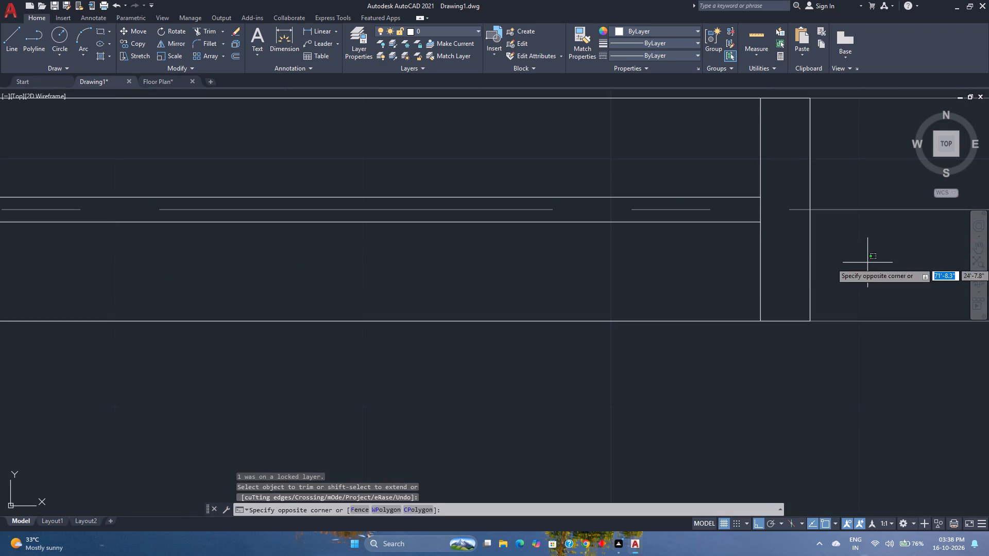
click(717, 223)
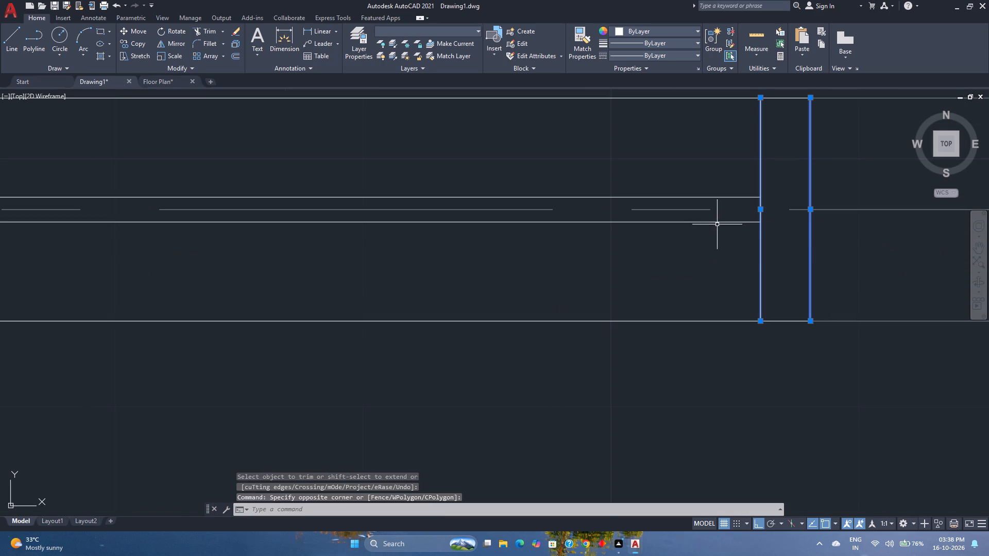
click(733, 245)
click(723, 222)
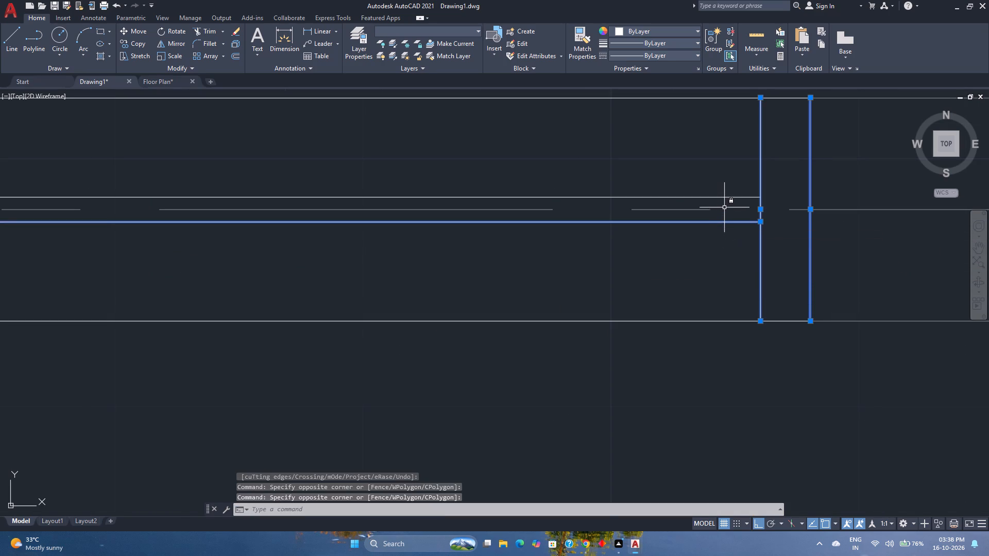
click(725, 202)
click(695, 187)
click(633, 320)
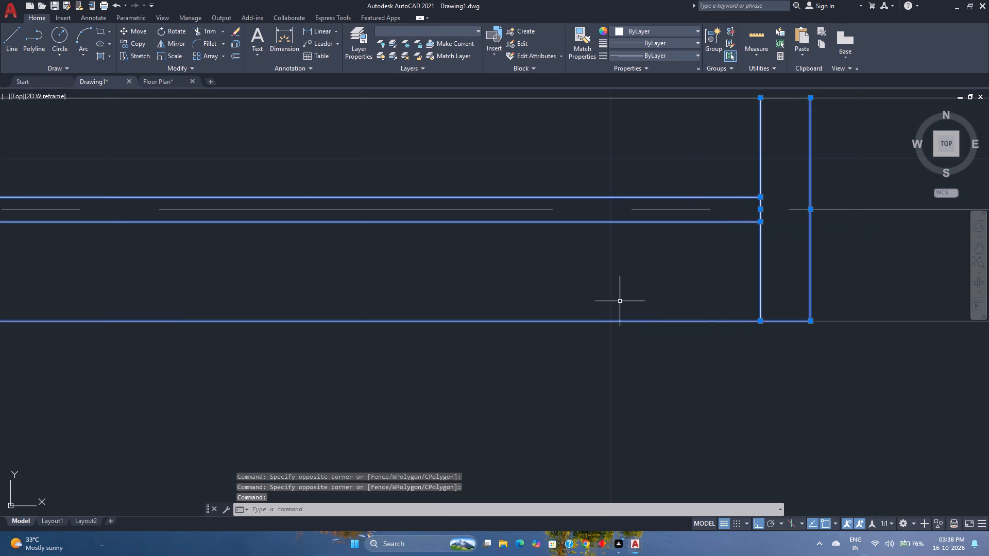
scroll(620, 301, down, 2)
scroll(414, 266, down, 1)
middle_drag(414, 266, 616, 320)
middle_click(619, 320)
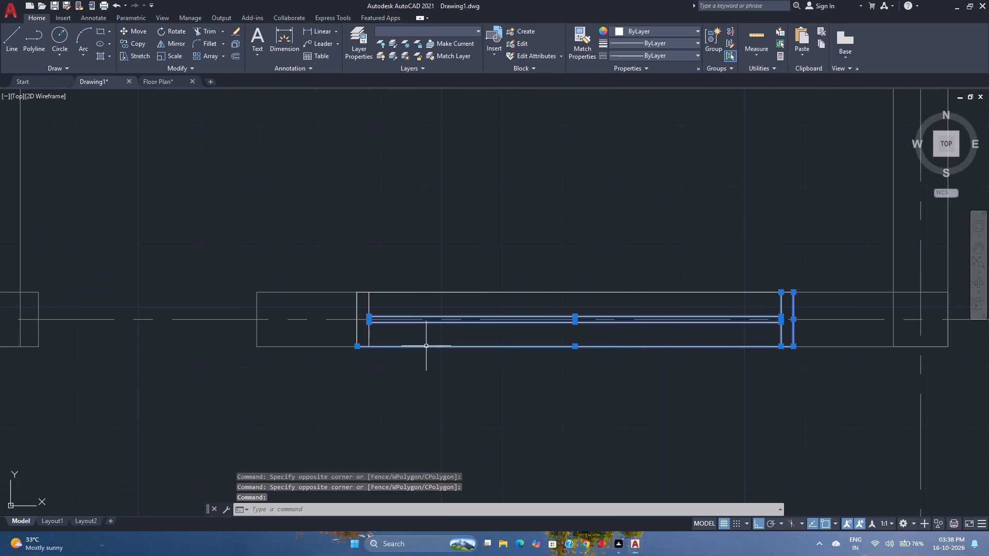
click(349, 332)
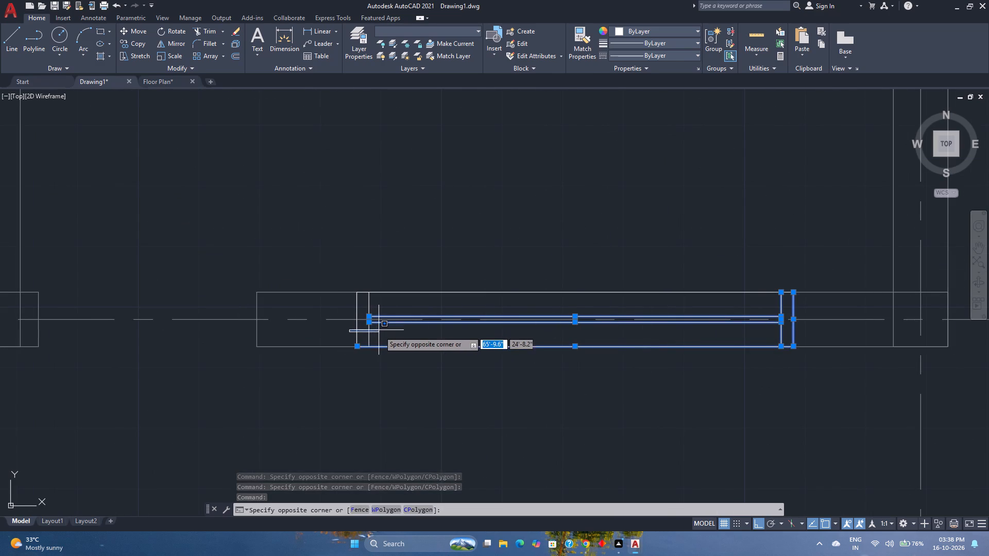
click(379, 332)
click(379, 333)
click(335, 331)
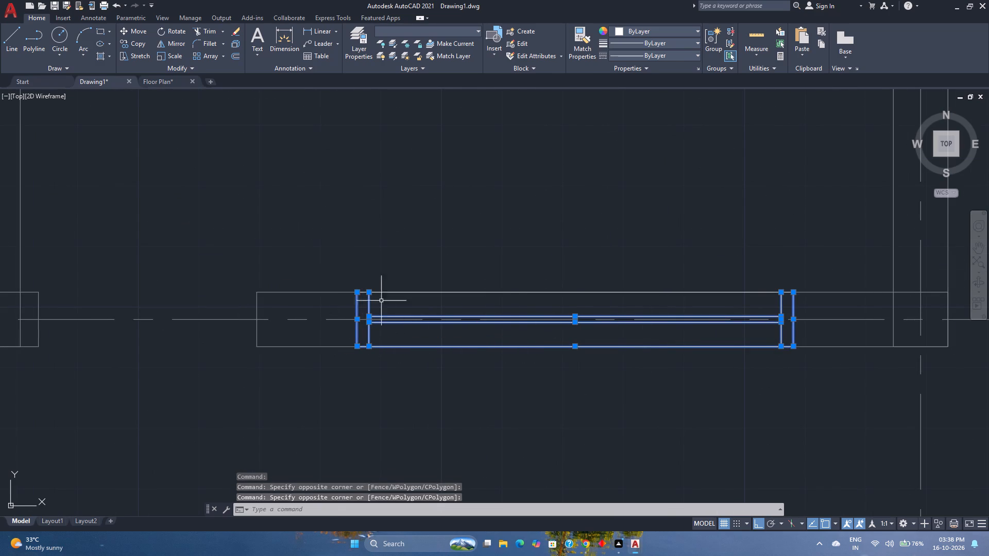
click(384, 299)
click(376, 287)
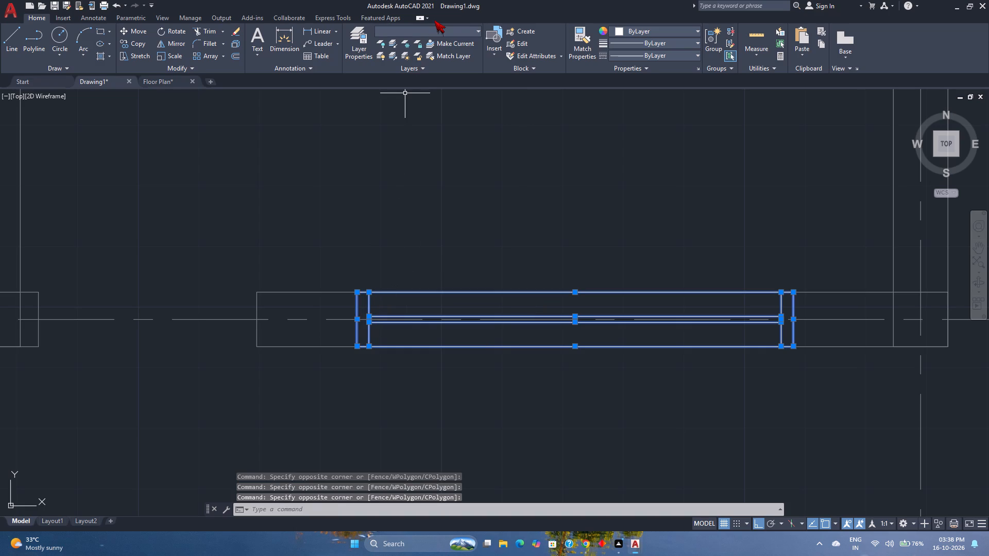
click(434, 26)
click(435, 48)
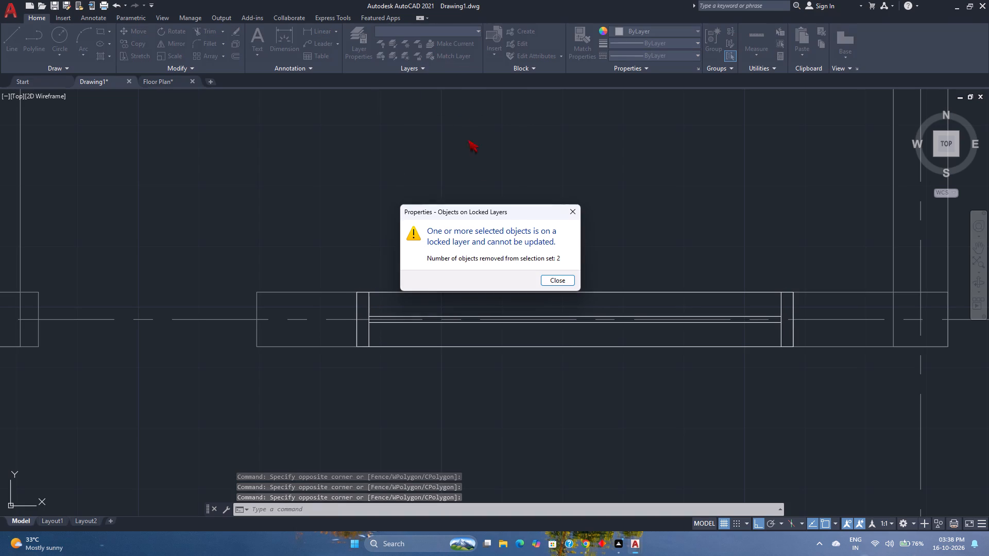
click(553, 280)
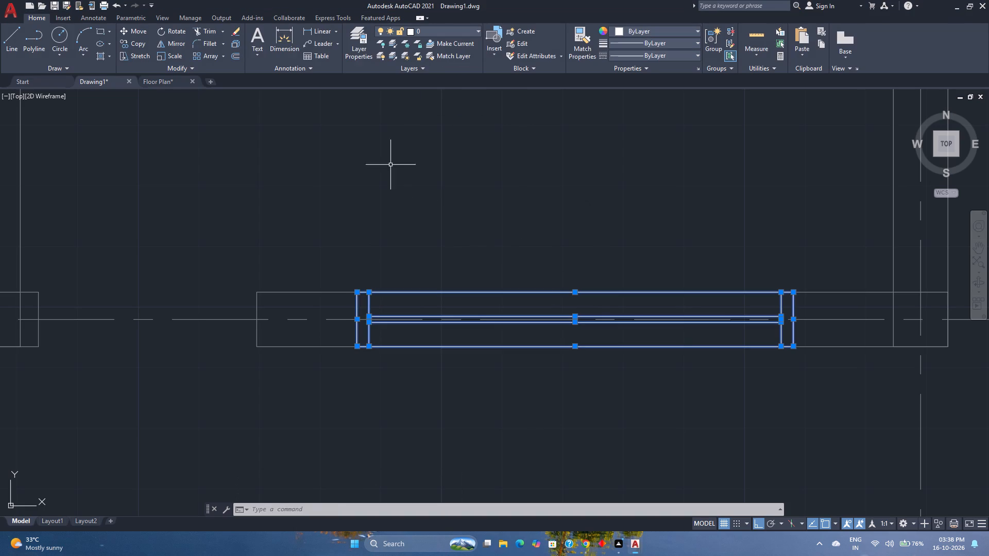
click(440, 33)
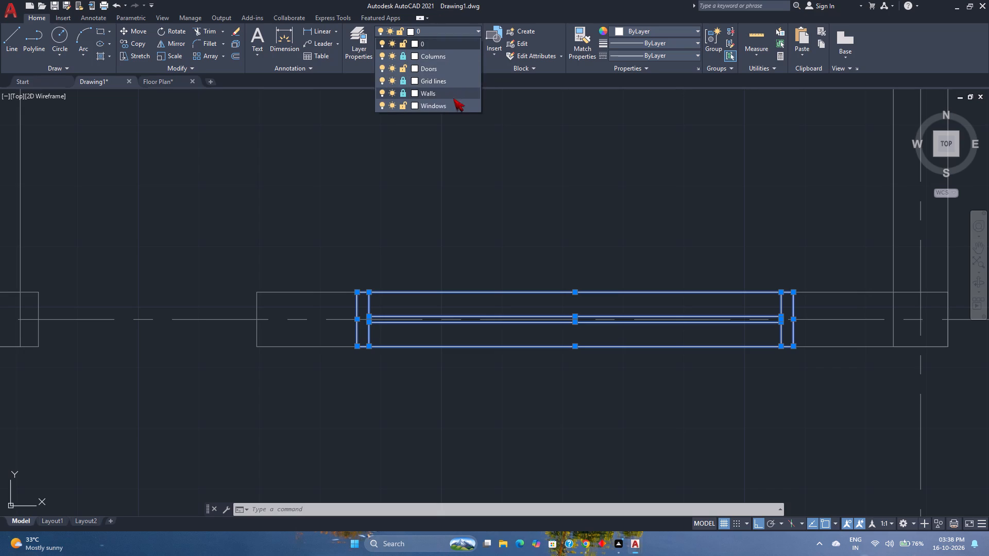
click(451, 102)
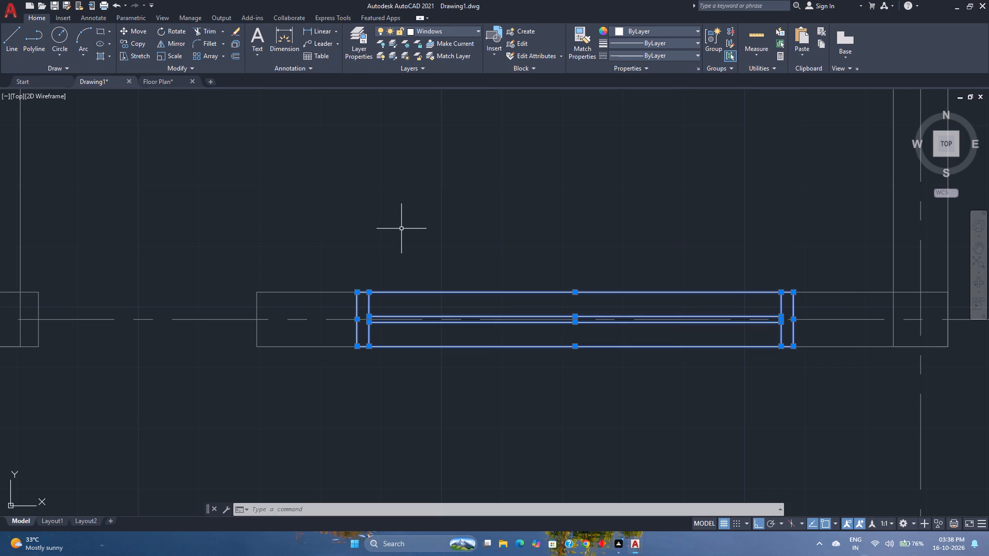
Group the selected frame and glass lines of the new bottom-wall window.
key(g)
key(Return)
Review the whole floor plan, checking the windows in the top and bottom walls and the remaining openings.
scroll(483, 258, down, 4)
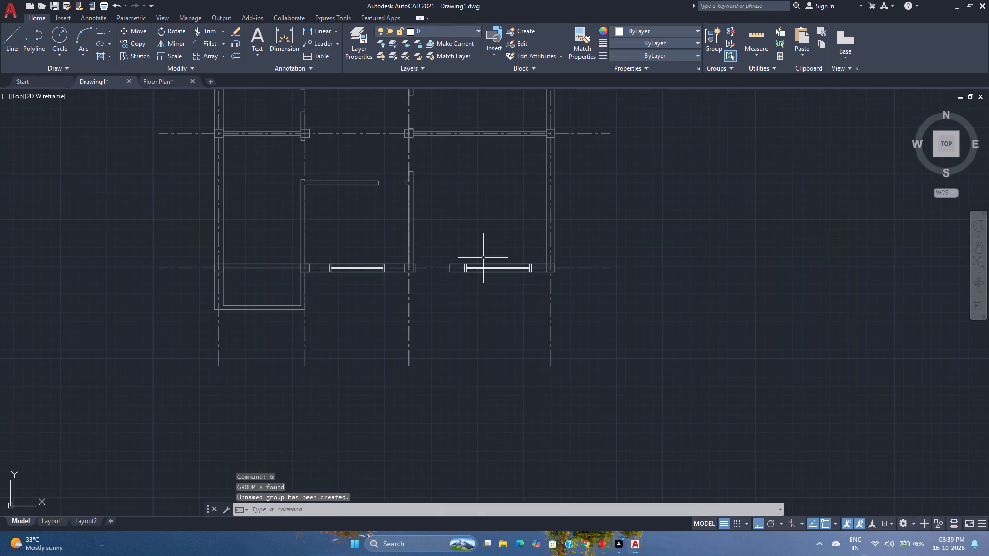
middle_drag(483, 258, 430, 400)
middle_click(430, 400)
scroll(428, 380, down, 1)
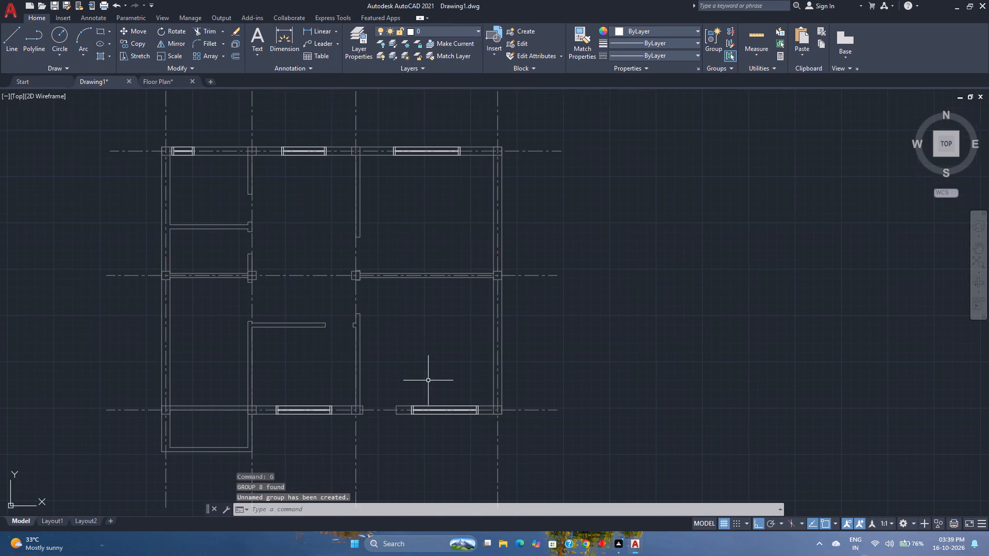
scroll(428, 380, down, 1)
scroll(429, 387, up, 3)
scroll(413, 339, down, 1)
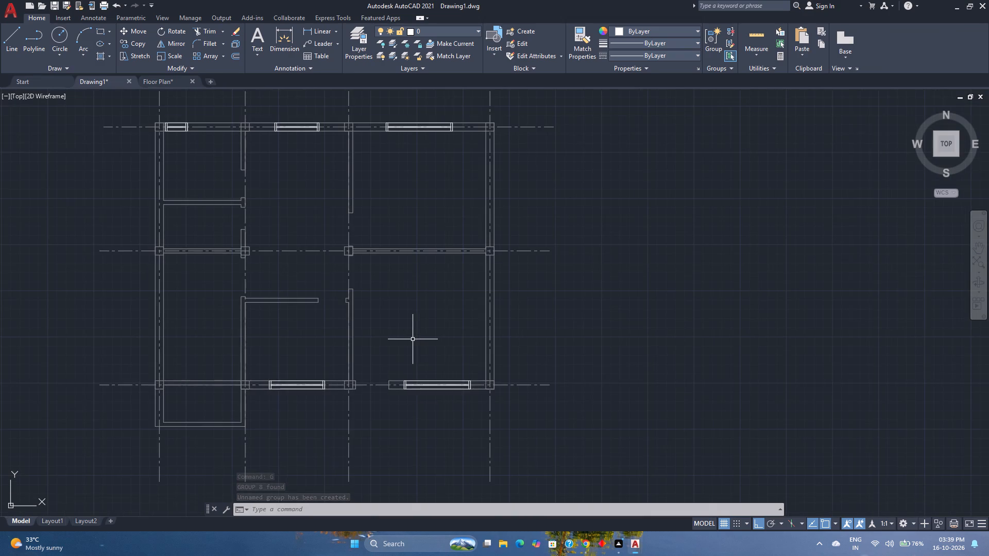
middle_drag(413, 339, 455, 399)
middle_click(455, 399)
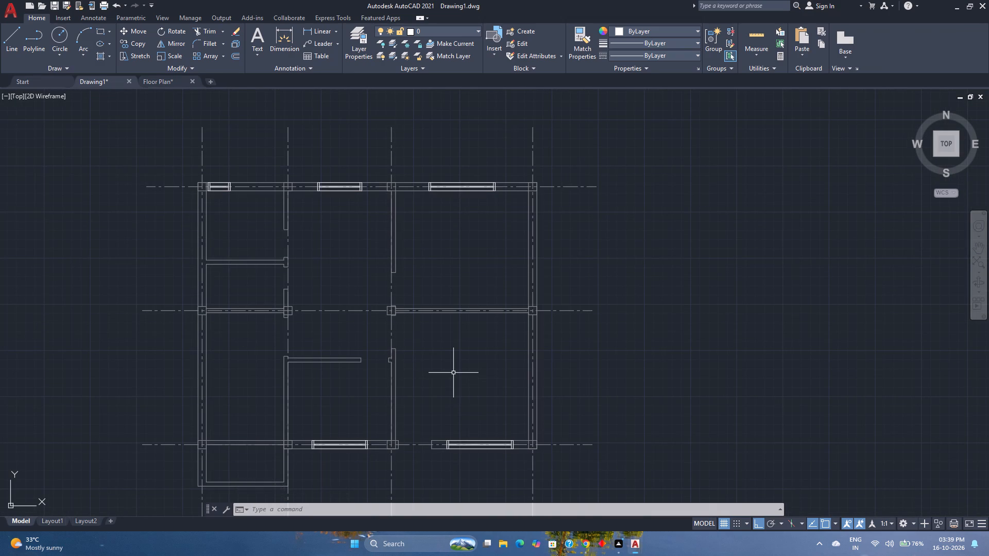
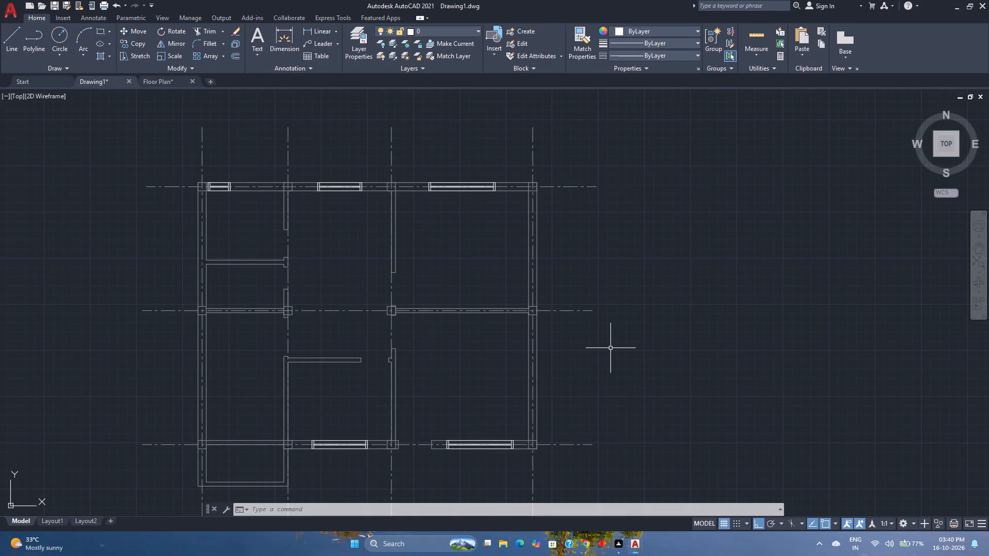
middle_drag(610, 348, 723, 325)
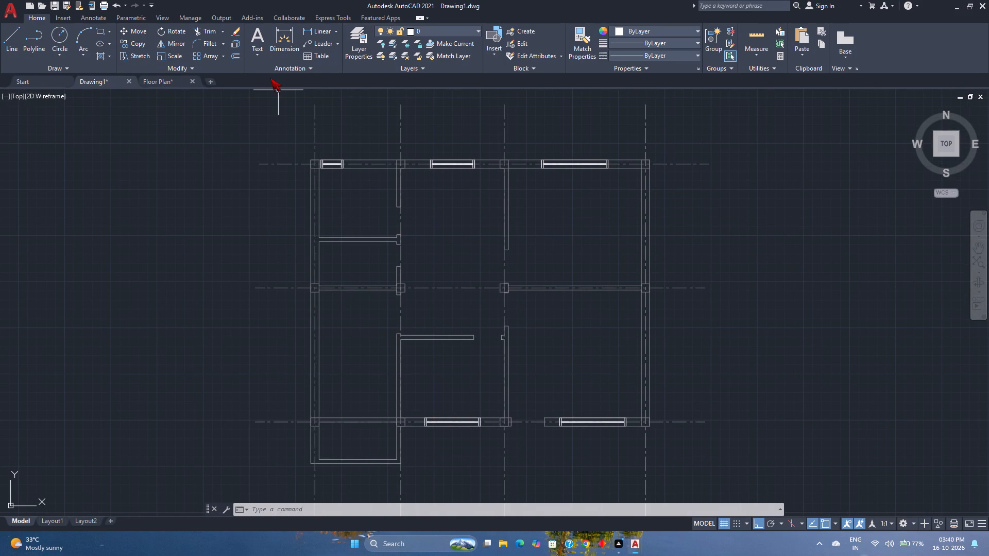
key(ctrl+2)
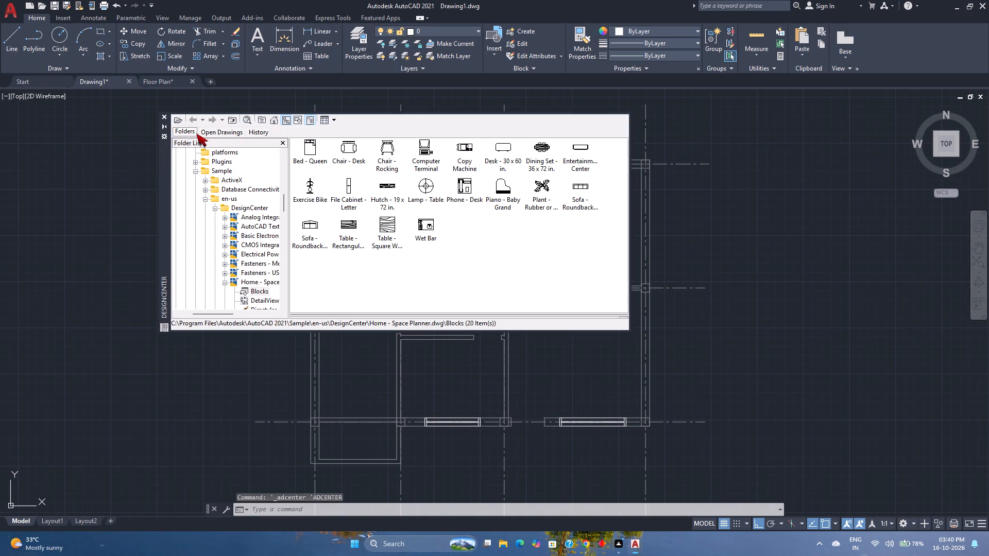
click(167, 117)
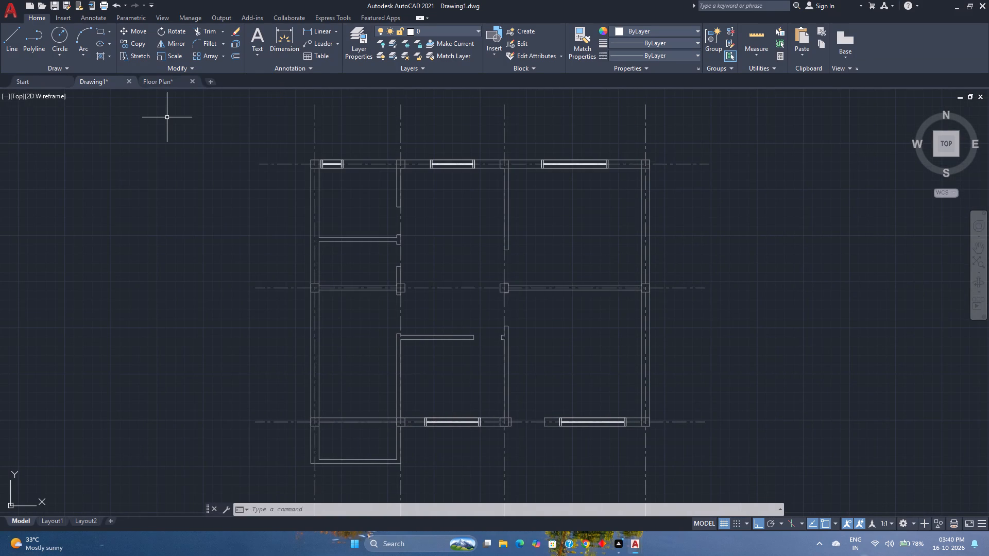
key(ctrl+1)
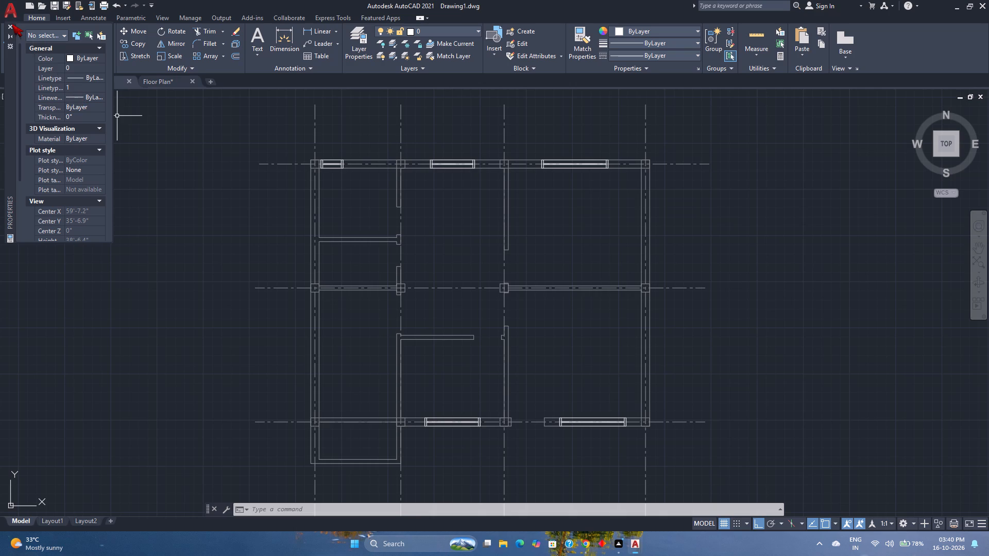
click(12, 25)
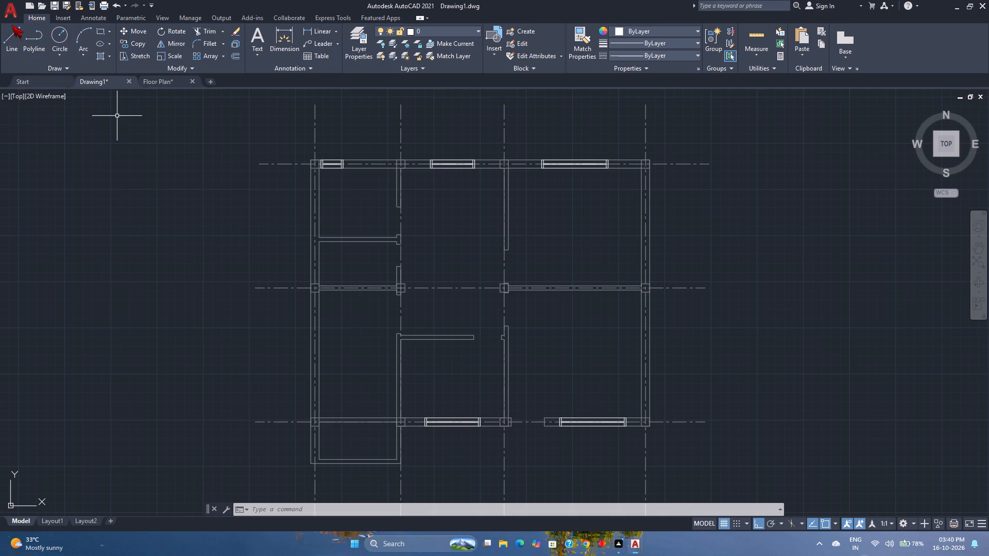
Insert the Door - Imperial block at the upper end of the door opening in the upper-left room's inner wall.
key(ctrl+3)
click(104, 69)
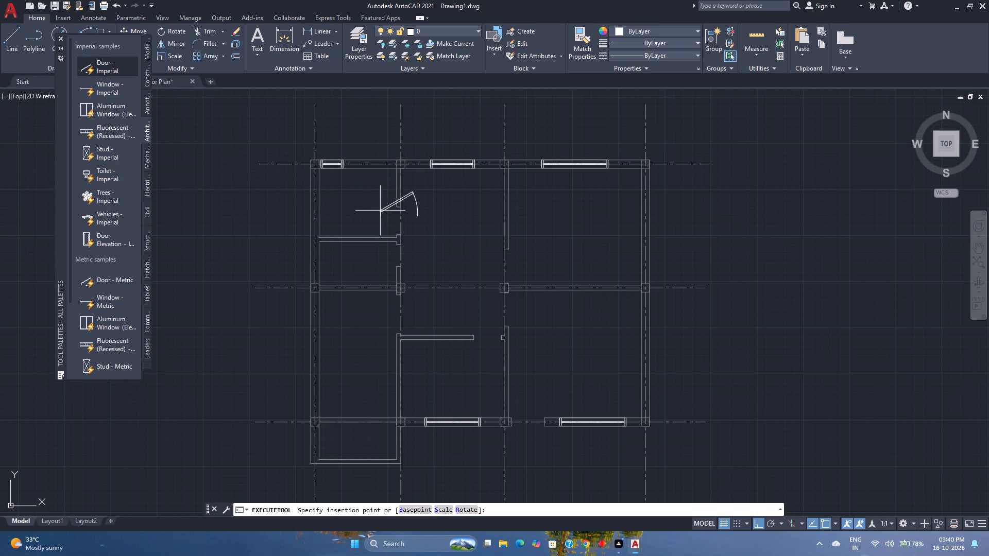
scroll(388, 214, up, 2)
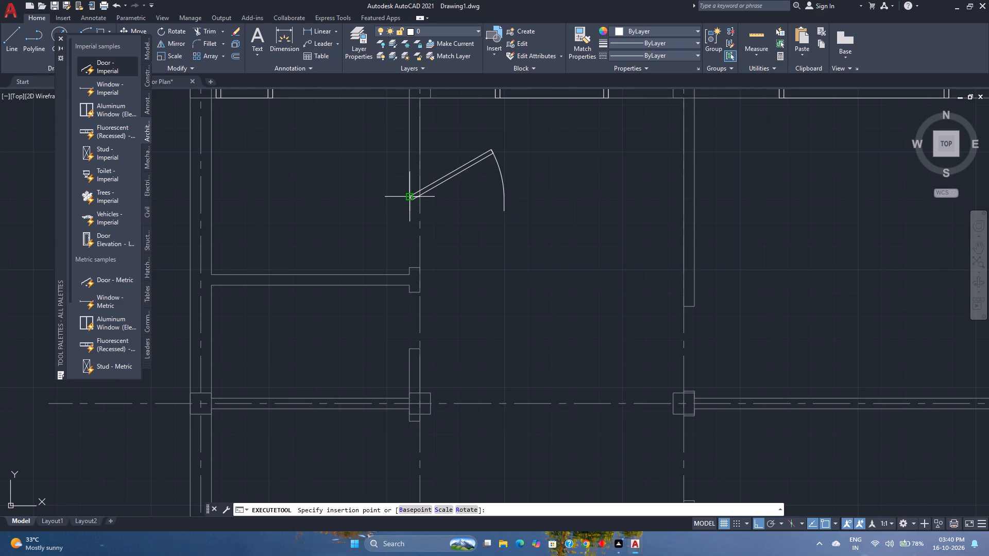
click(407, 197)
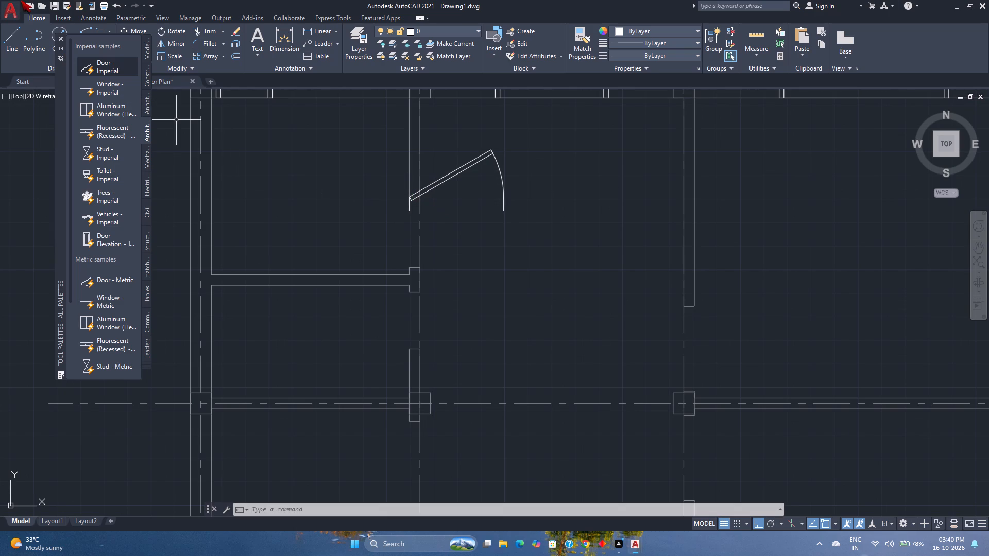
click(61, 40)
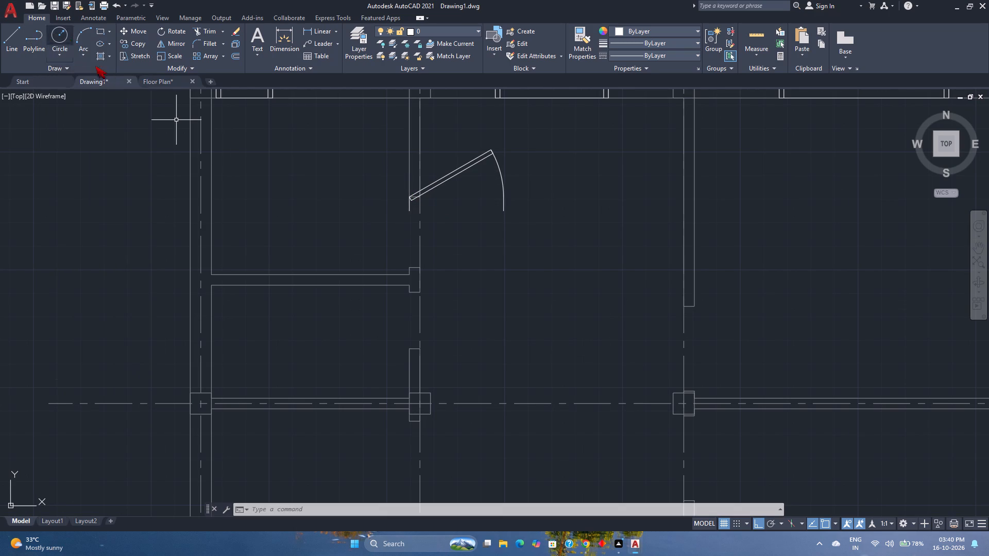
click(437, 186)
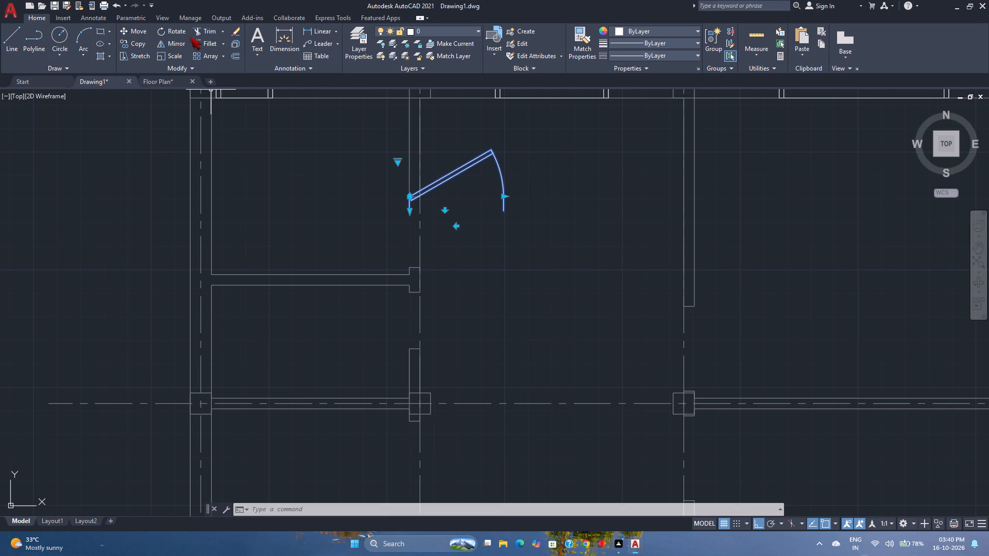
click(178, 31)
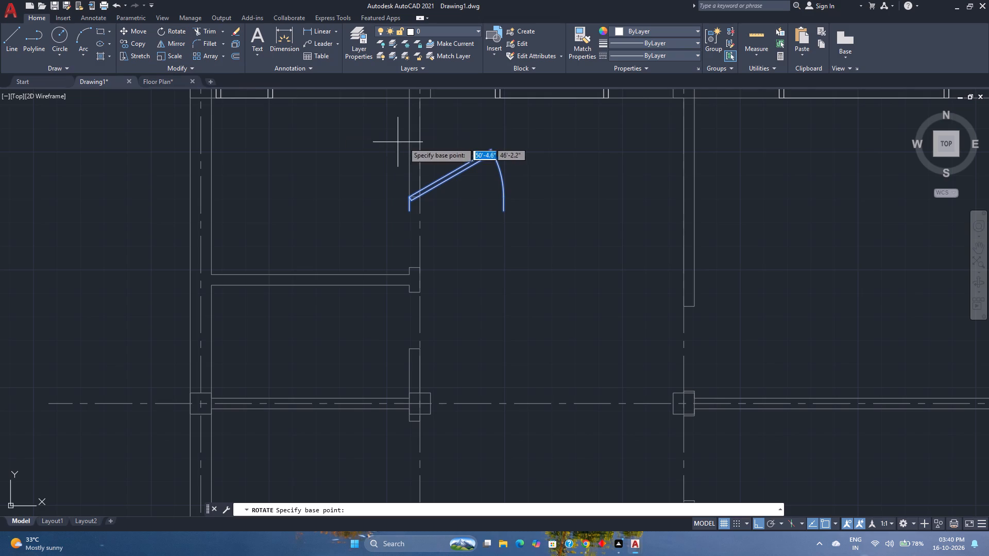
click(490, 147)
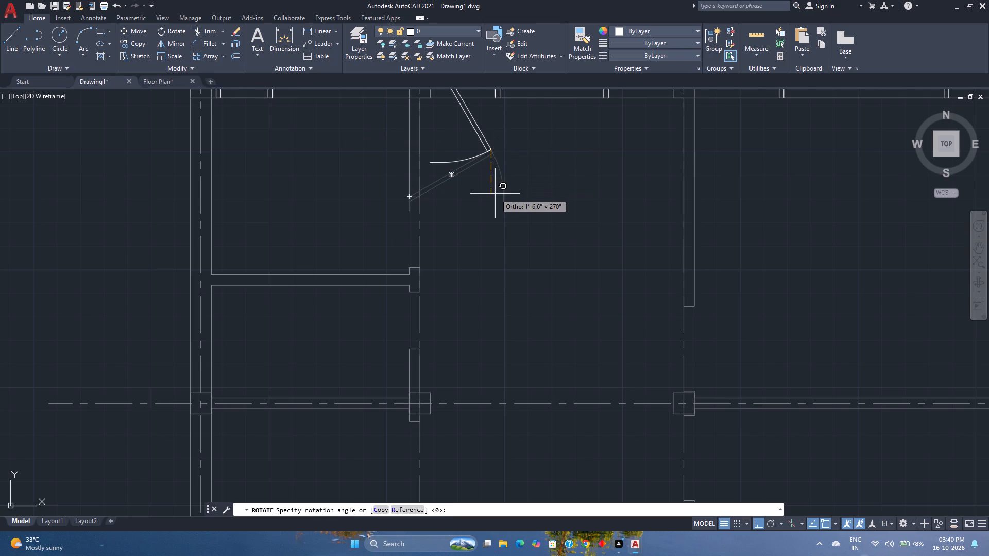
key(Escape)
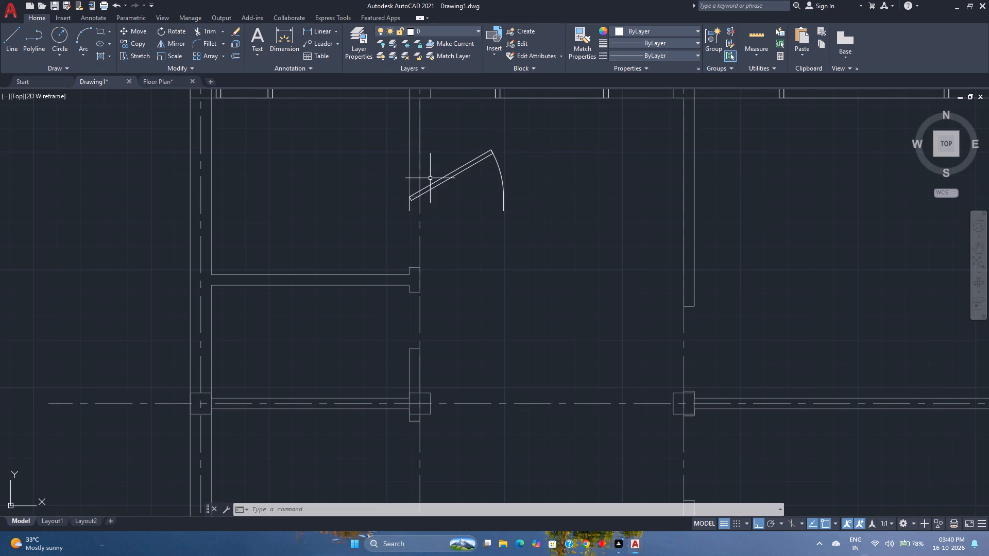
Rotate the door 90° clockwise about its hinge corner so that it spans the upper-left room's opening.
click(436, 180)
click(155, 29)
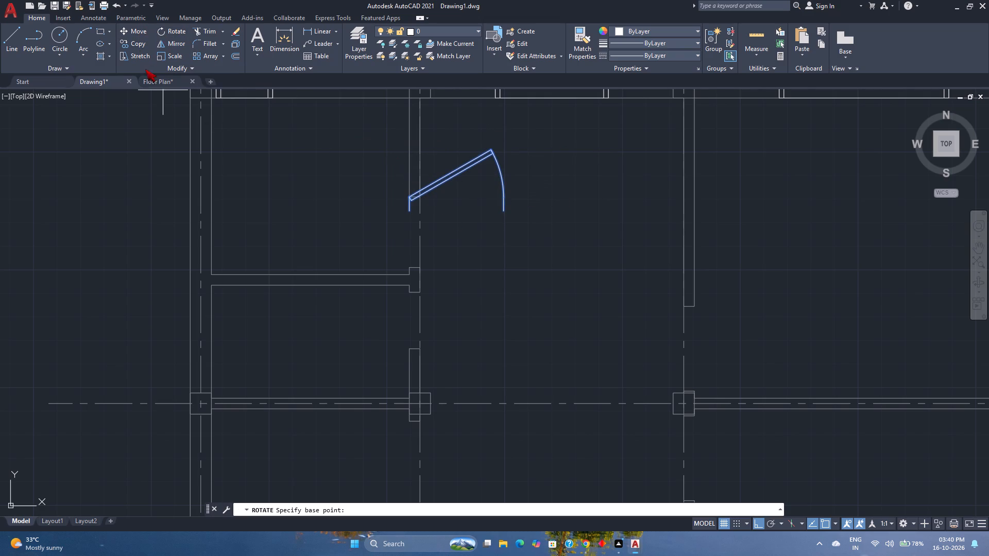
scroll(406, 197, up, 2)
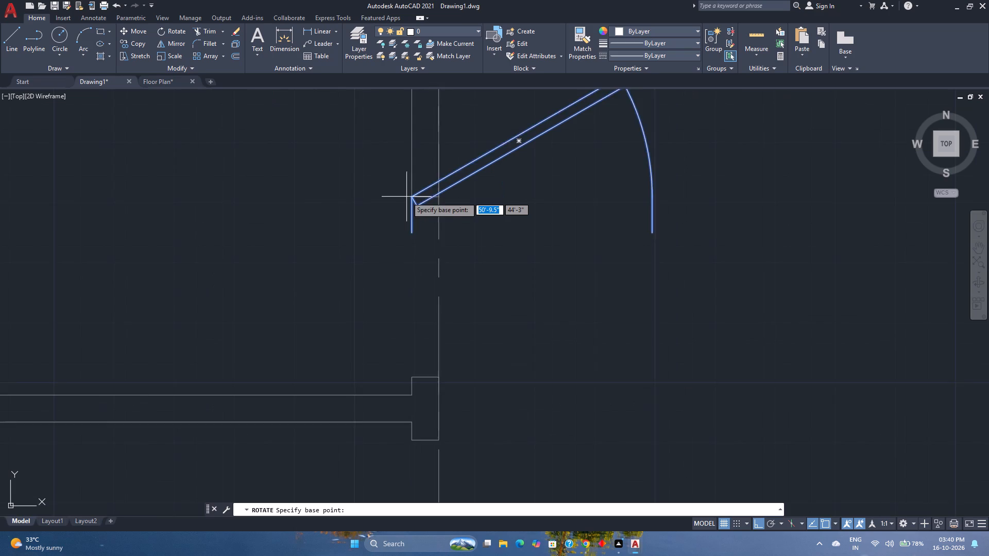
scroll(406, 197, up, 1)
click(411, 197)
scroll(434, 216, down, 3)
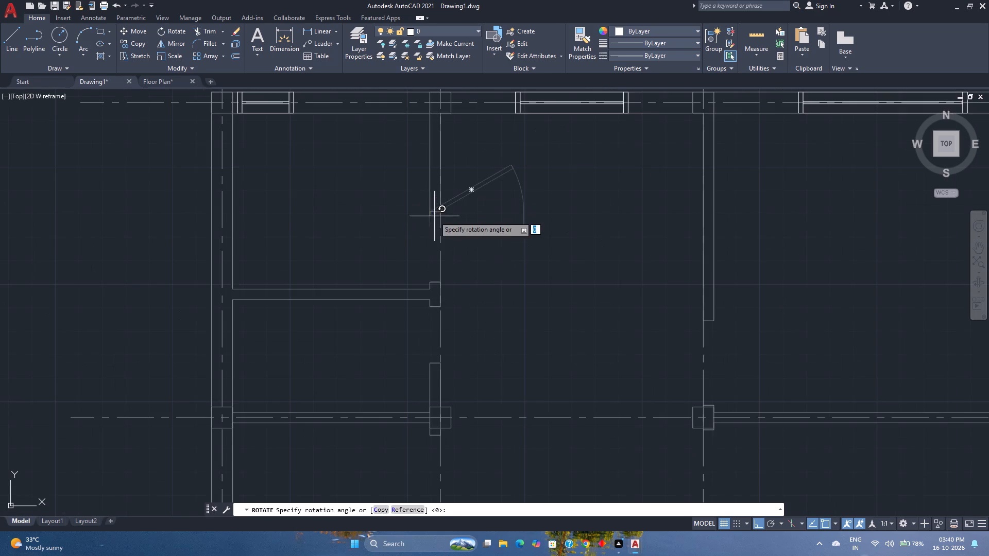
click(432, 279)
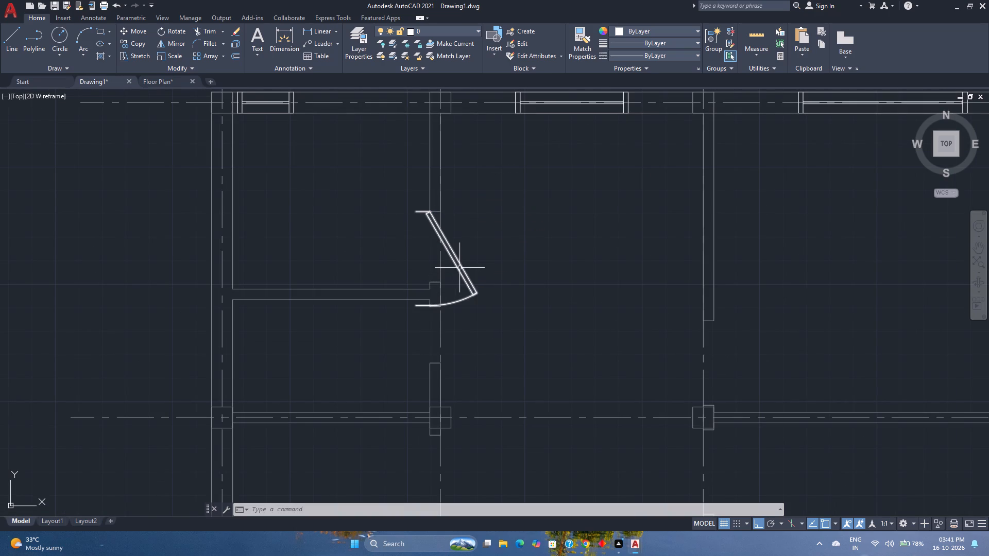
Resize the door's width to end at the lower edge of the wall opening.
click(459, 268)
click(432, 304)
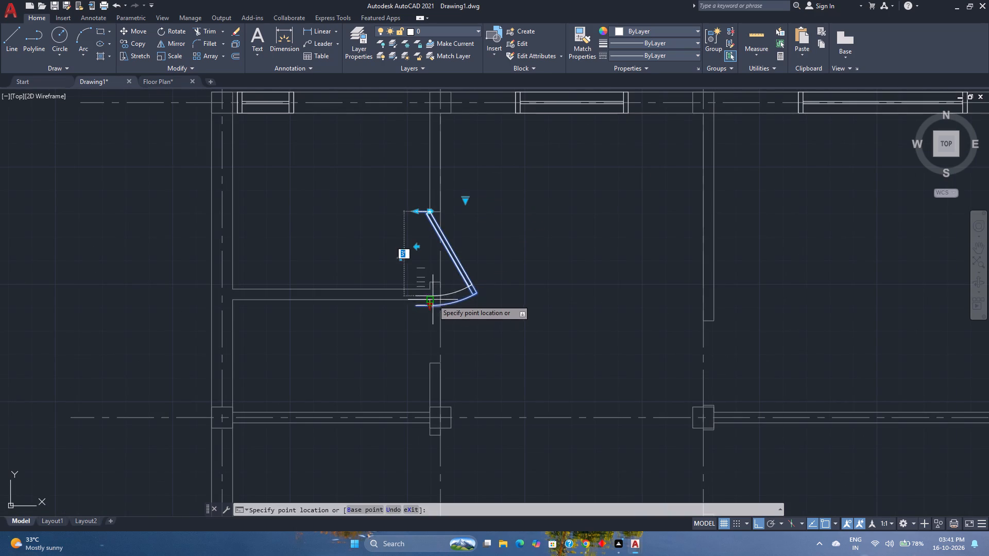
click(434, 283)
Move the door by its hinge corner across to the wall's opposite face at the upper edge of the opening.
scroll(421, 284, up, 1)
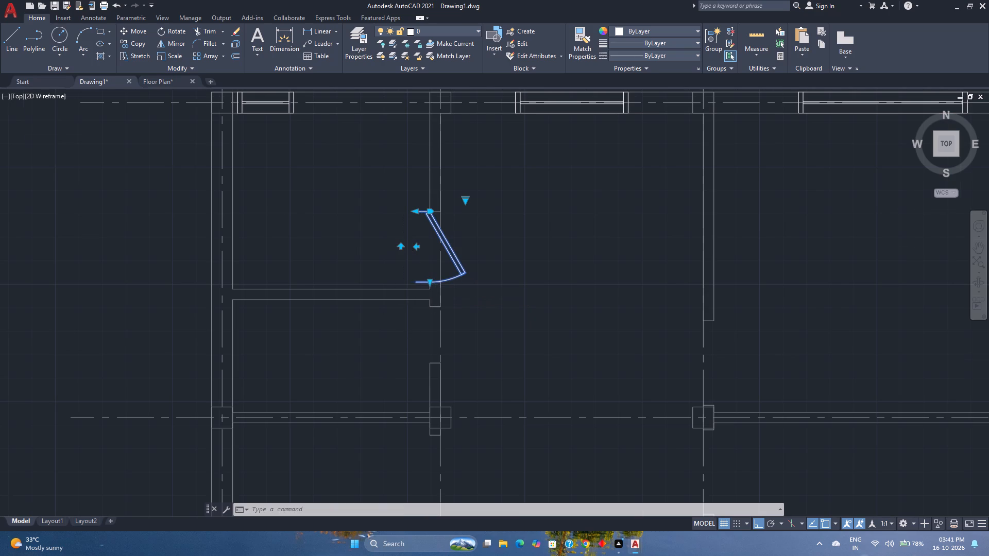
click(130, 30)
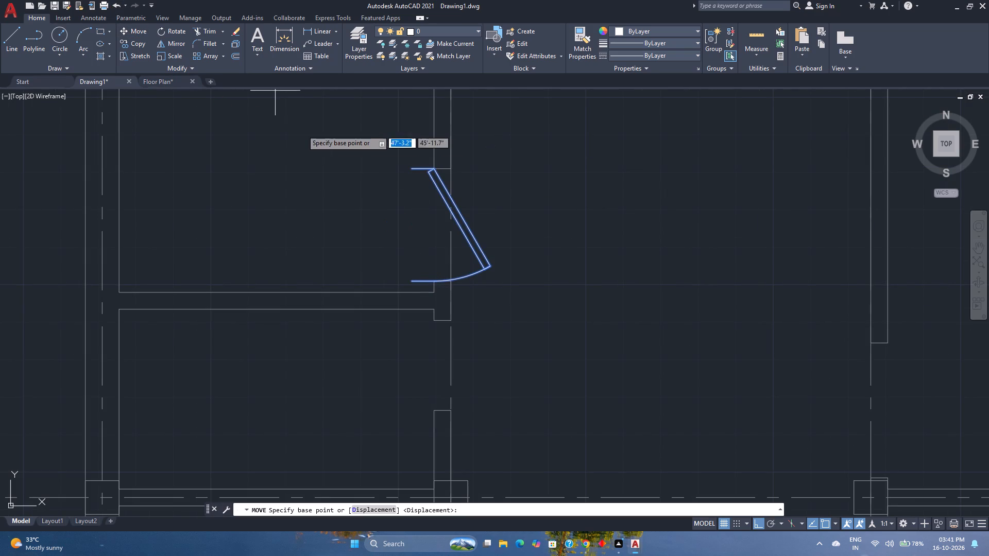
scroll(436, 170, up, 2)
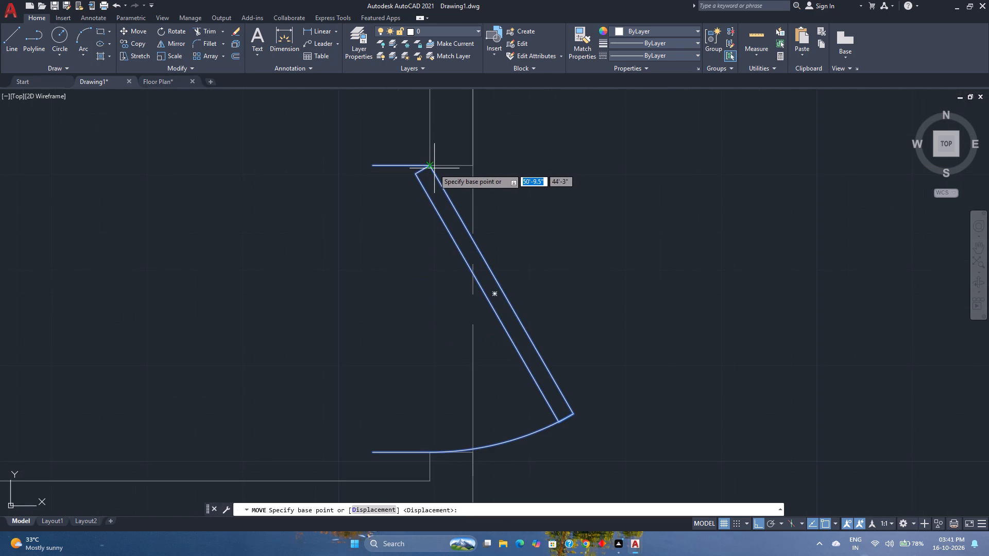
click(432, 166)
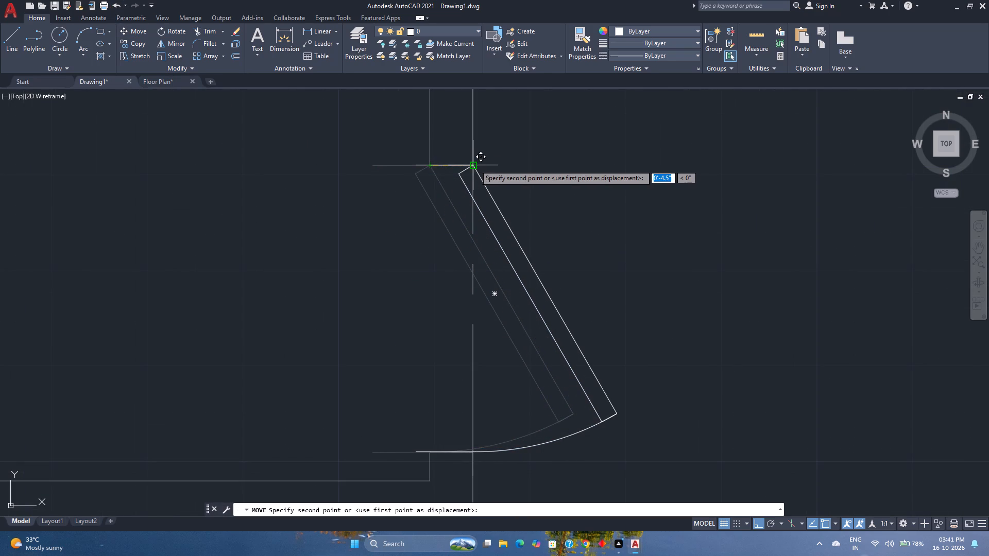
click(475, 165)
Shorten the door's jamb lines with the wall-thickness grip to fit the thickness of the wall.
click(435, 165)
scroll(424, 165, up, 2)
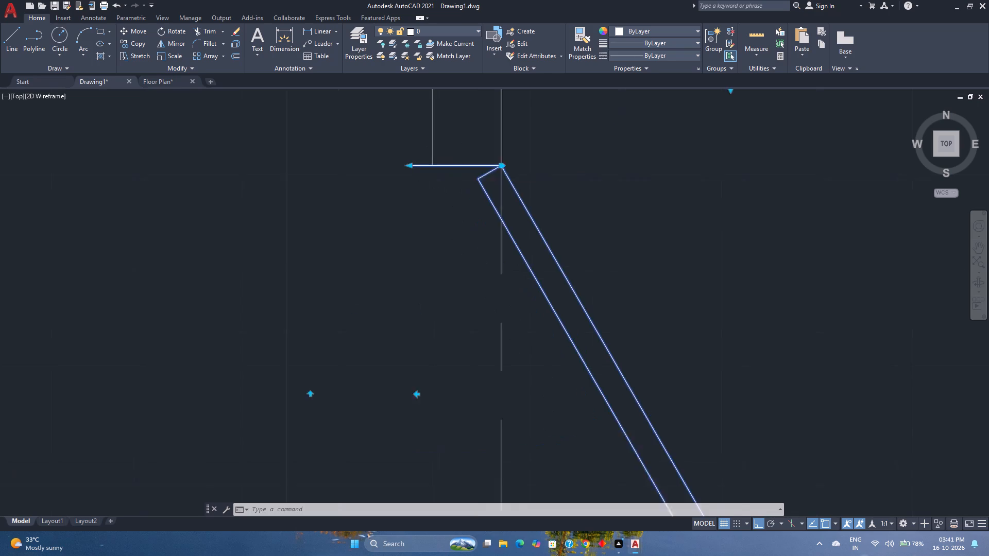
scroll(424, 165, up, 1)
click(385, 165)
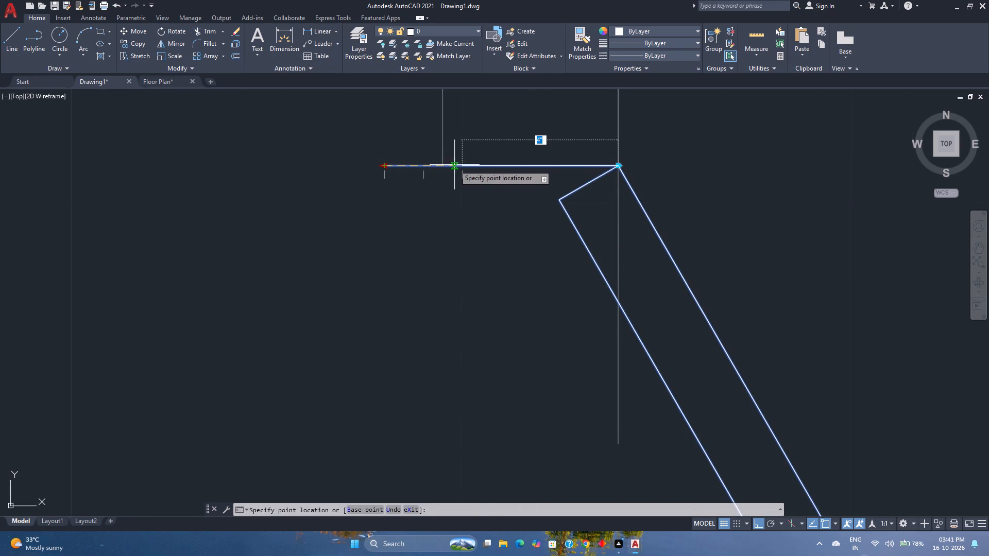
click(461, 166)
scroll(461, 166, down, 3)
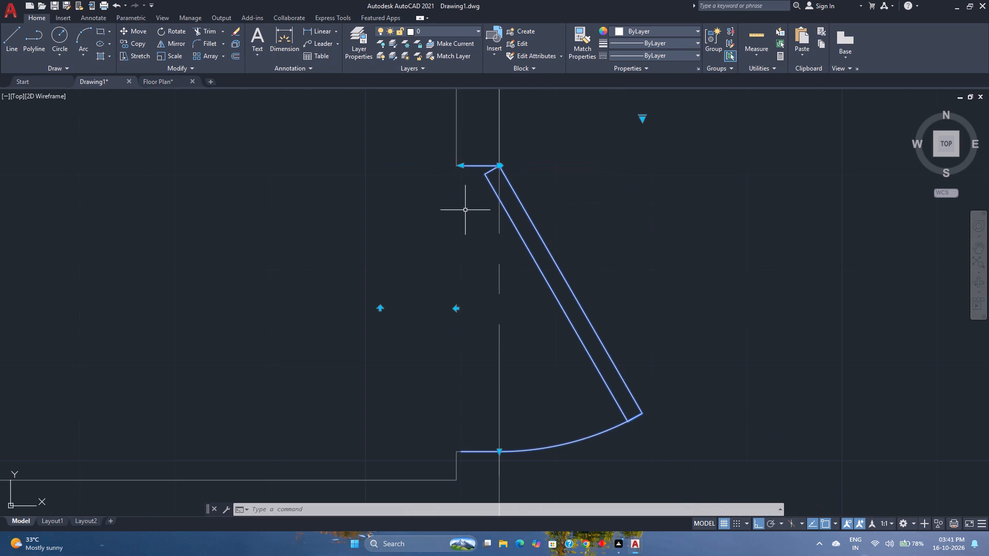
key(Escape)
Flip the door in both directions so it hinges at the opening's lower edge and swings into the upper-left room.
scroll(464, 207, down, 2)
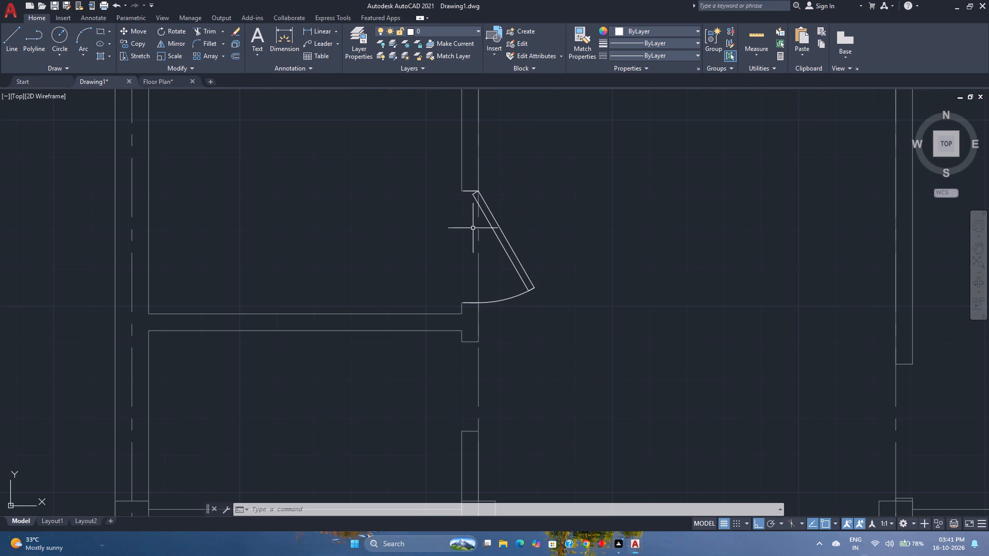
scroll(463, 225, down, 2)
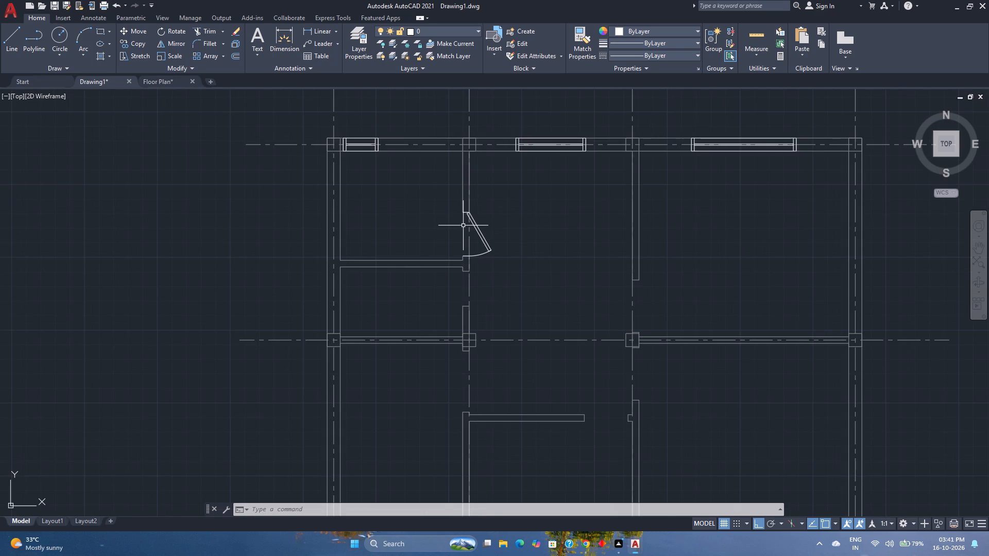
click(478, 228)
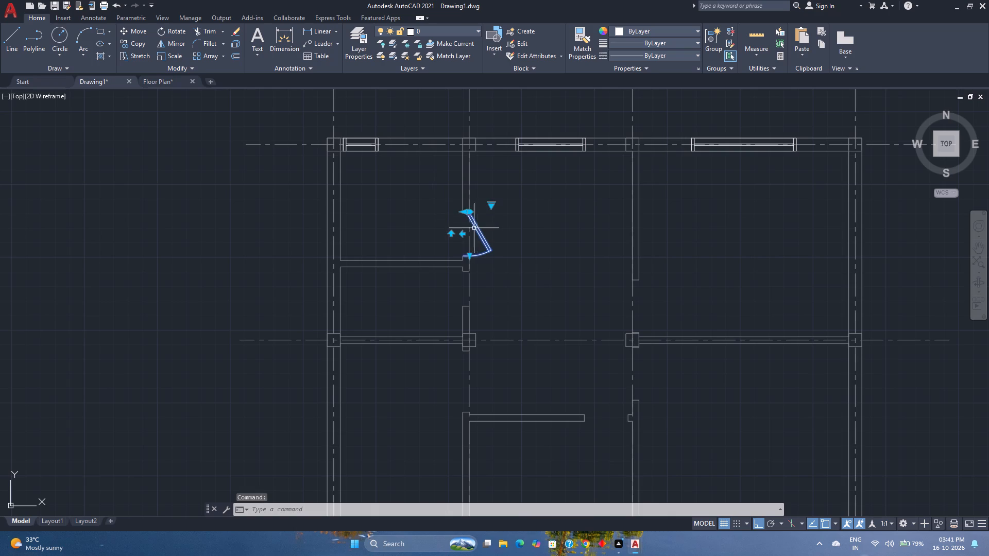
click(453, 233)
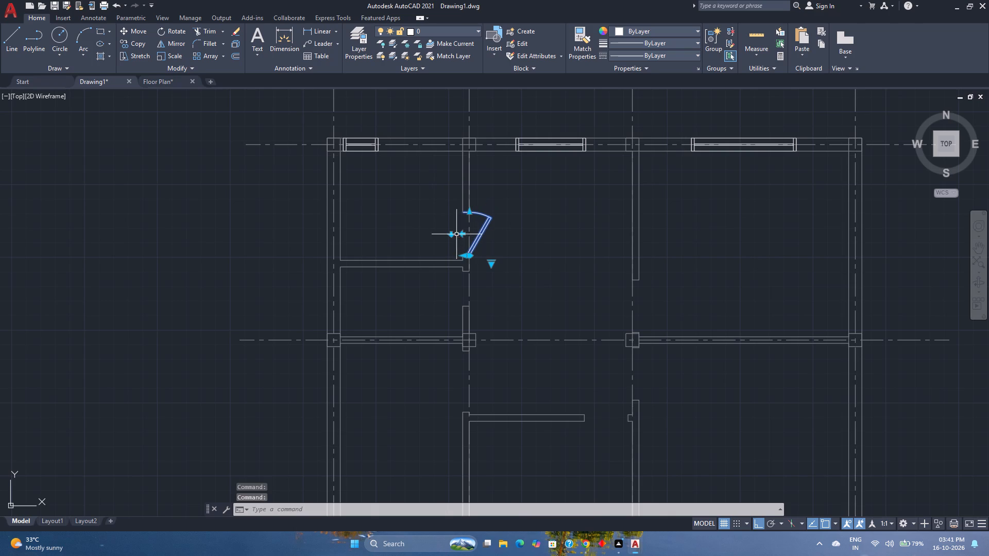
click(464, 232)
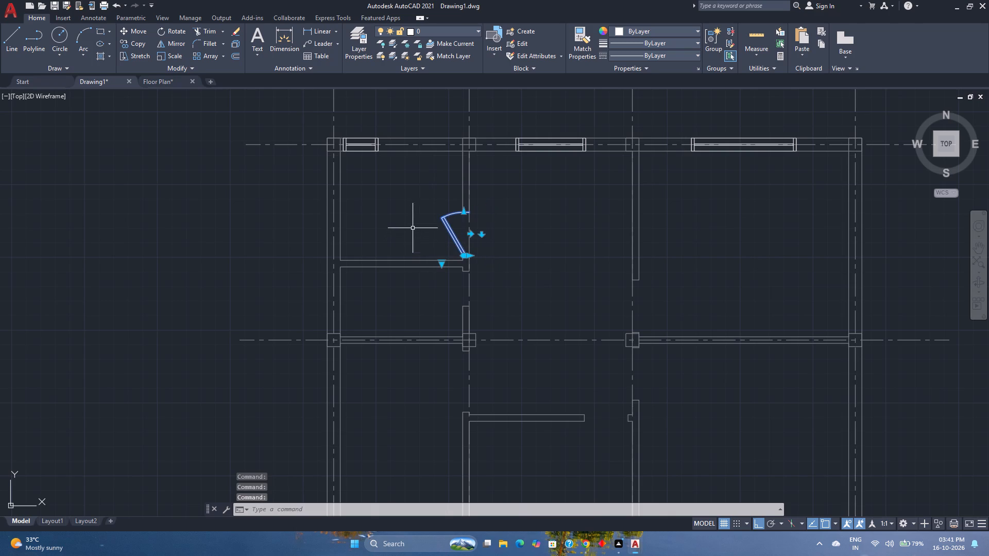
key(Escape)
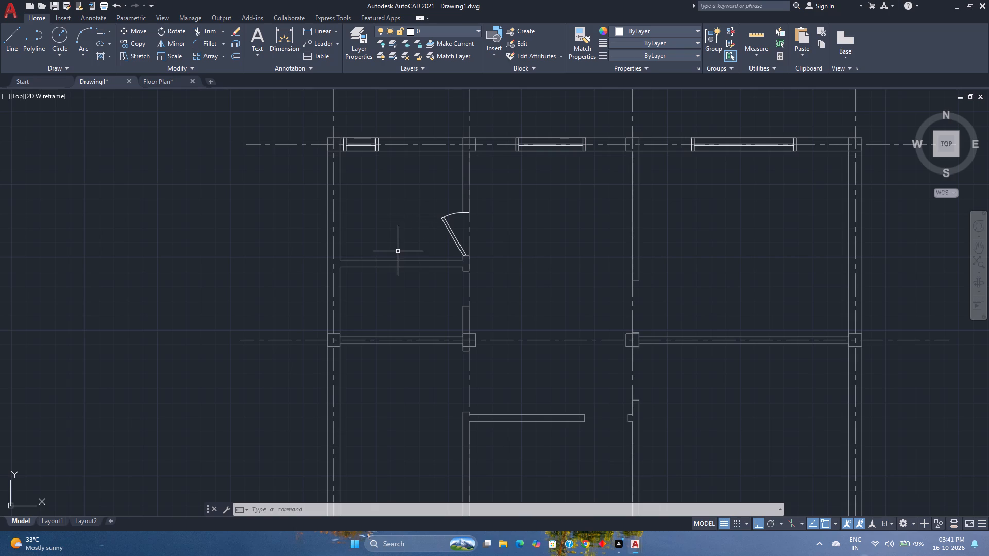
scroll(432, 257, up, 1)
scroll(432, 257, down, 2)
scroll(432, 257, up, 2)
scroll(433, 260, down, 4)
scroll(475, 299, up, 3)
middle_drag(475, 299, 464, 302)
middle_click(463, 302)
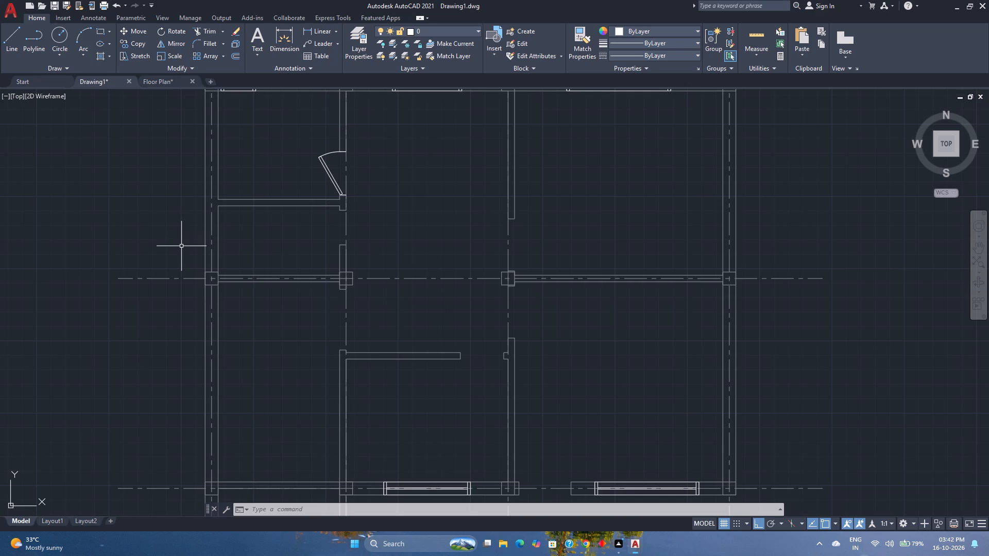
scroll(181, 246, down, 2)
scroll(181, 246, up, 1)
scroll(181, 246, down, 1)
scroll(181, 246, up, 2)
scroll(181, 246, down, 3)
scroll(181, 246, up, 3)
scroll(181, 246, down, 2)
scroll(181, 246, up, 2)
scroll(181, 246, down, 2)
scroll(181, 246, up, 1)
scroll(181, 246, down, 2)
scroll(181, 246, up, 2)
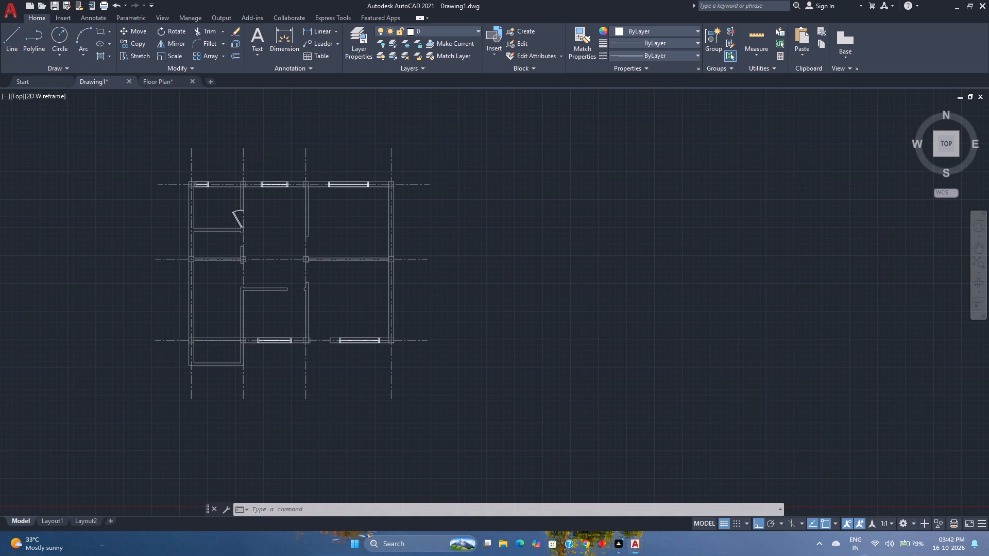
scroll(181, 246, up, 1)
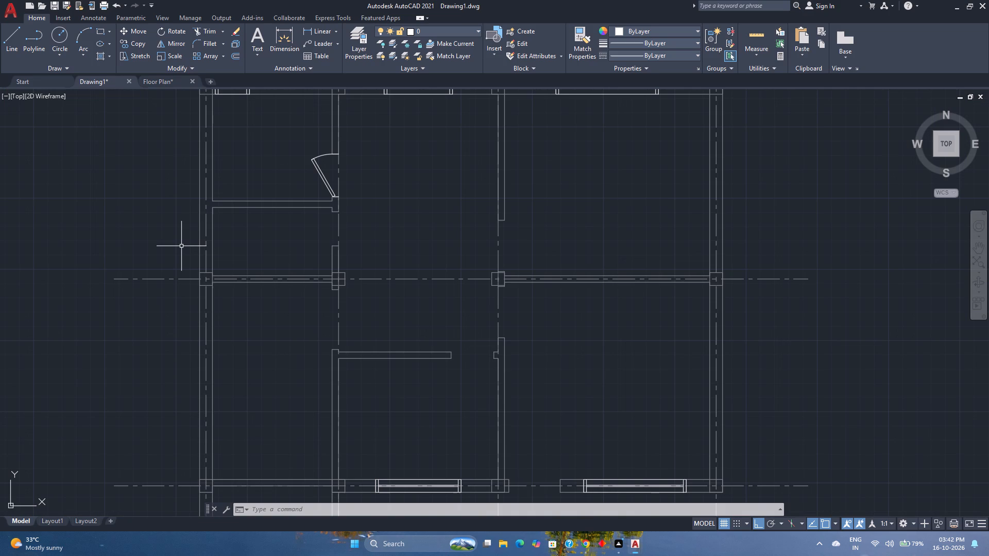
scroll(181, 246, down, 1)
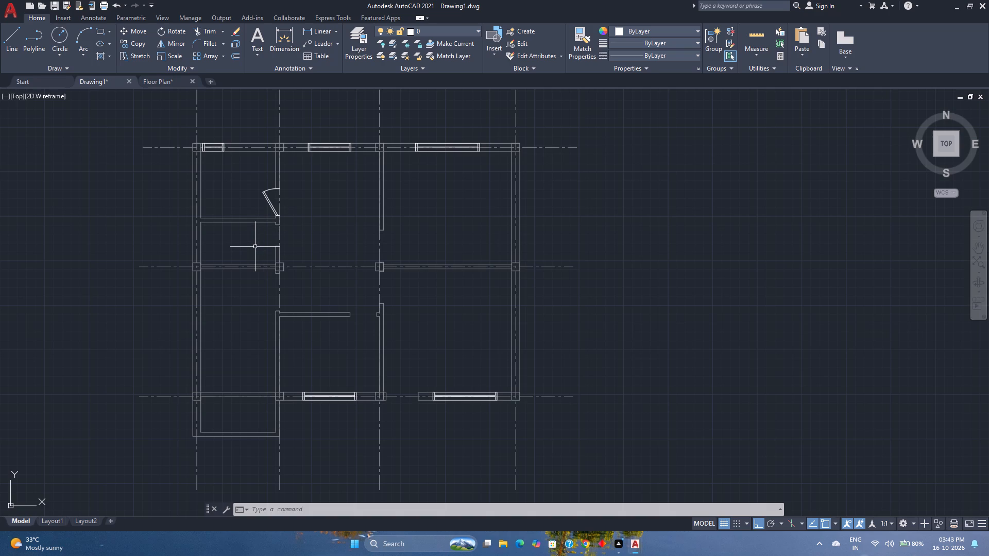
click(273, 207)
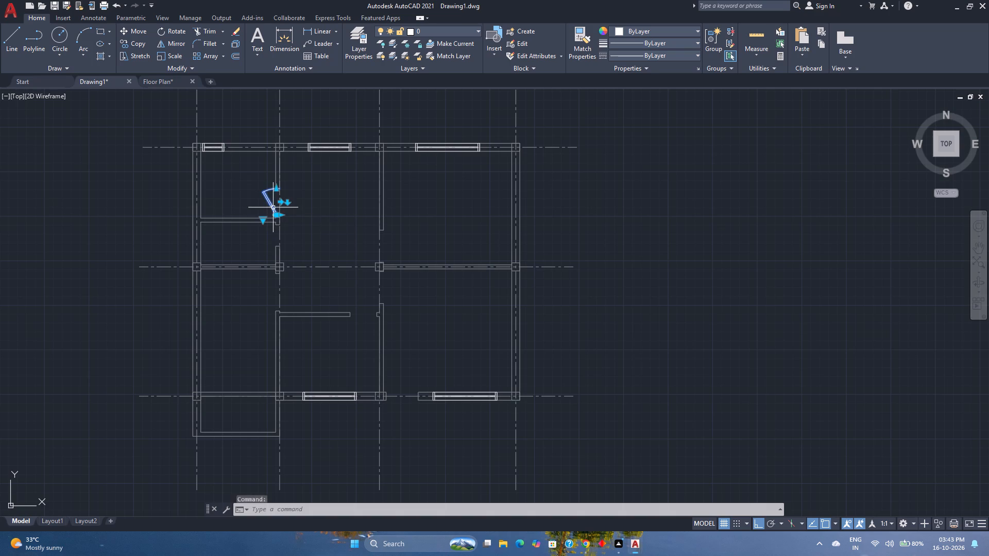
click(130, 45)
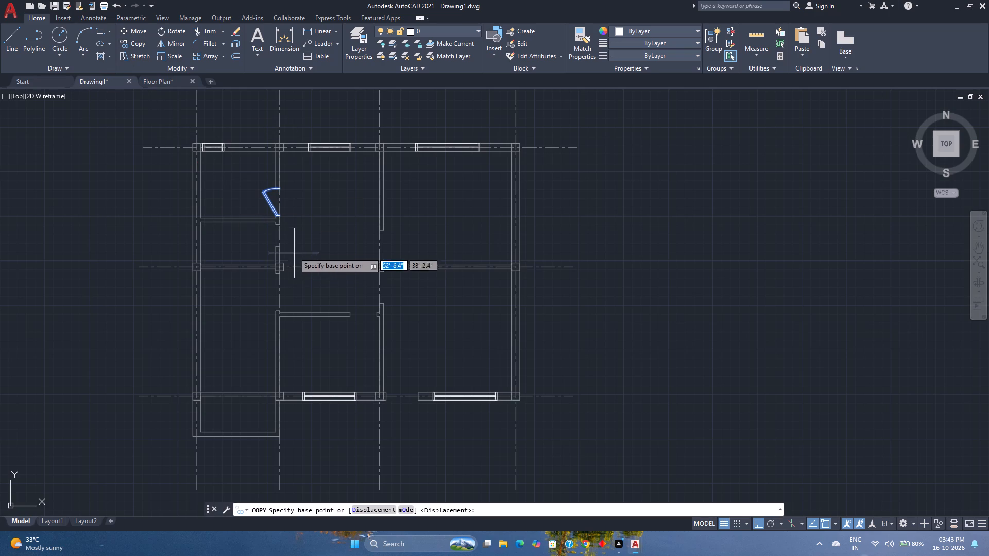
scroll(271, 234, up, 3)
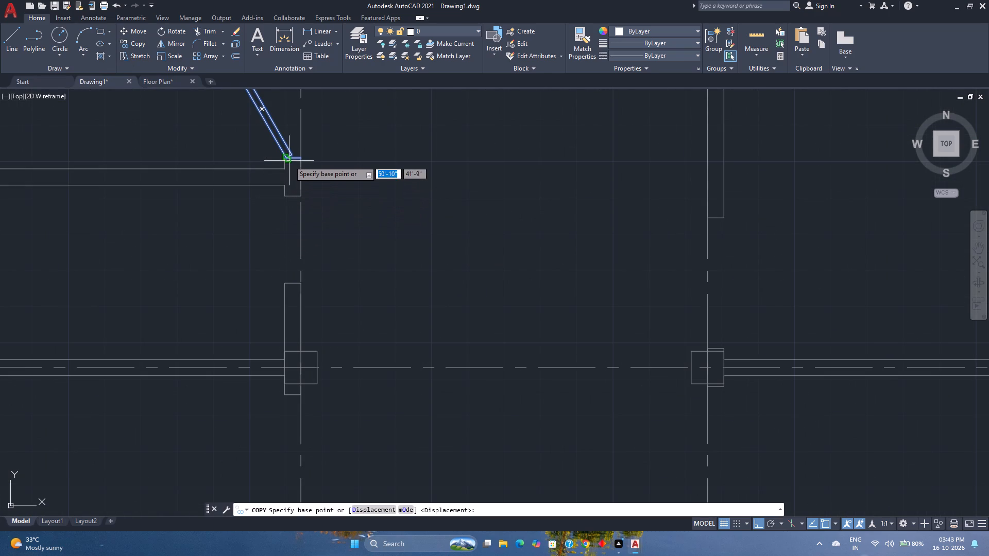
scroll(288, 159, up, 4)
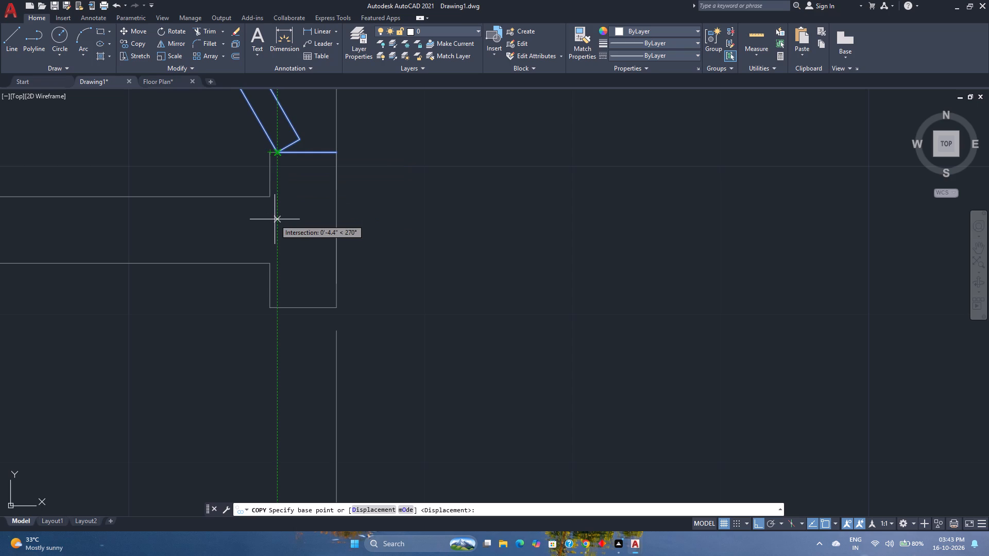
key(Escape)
Move the upper-left room's door by its hinge corner onto the wall corner at the lower edge of the opening.
click(289, 145)
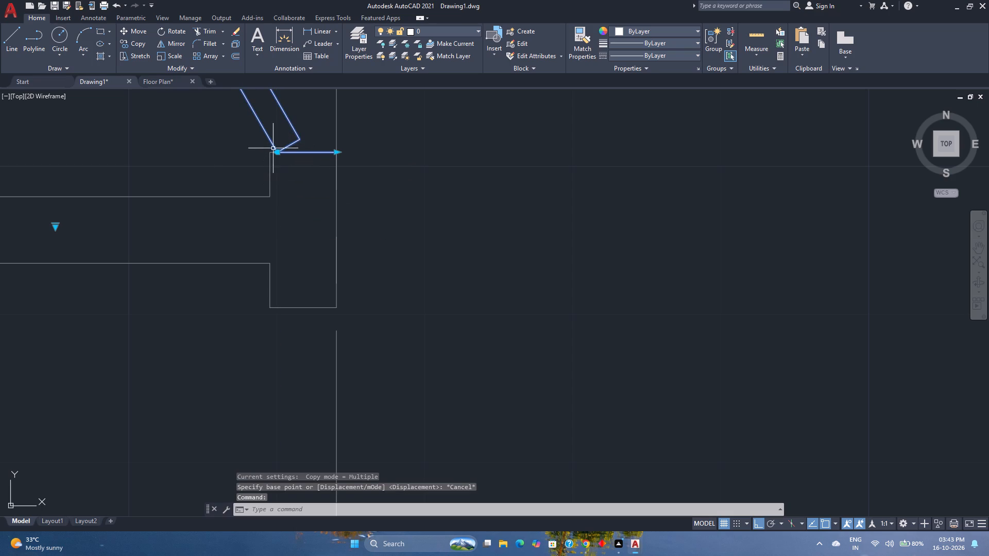
click(129, 29)
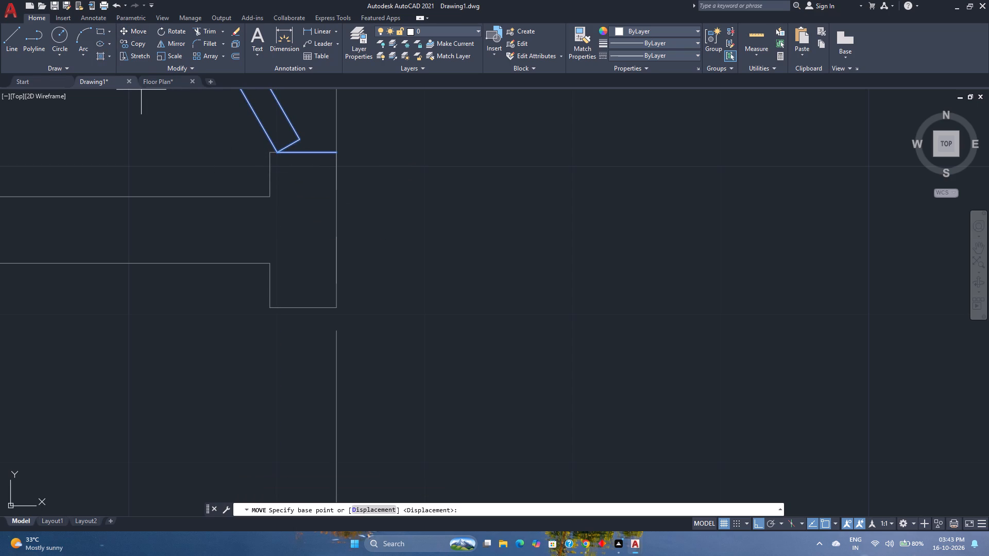
scroll(286, 150, up, 4)
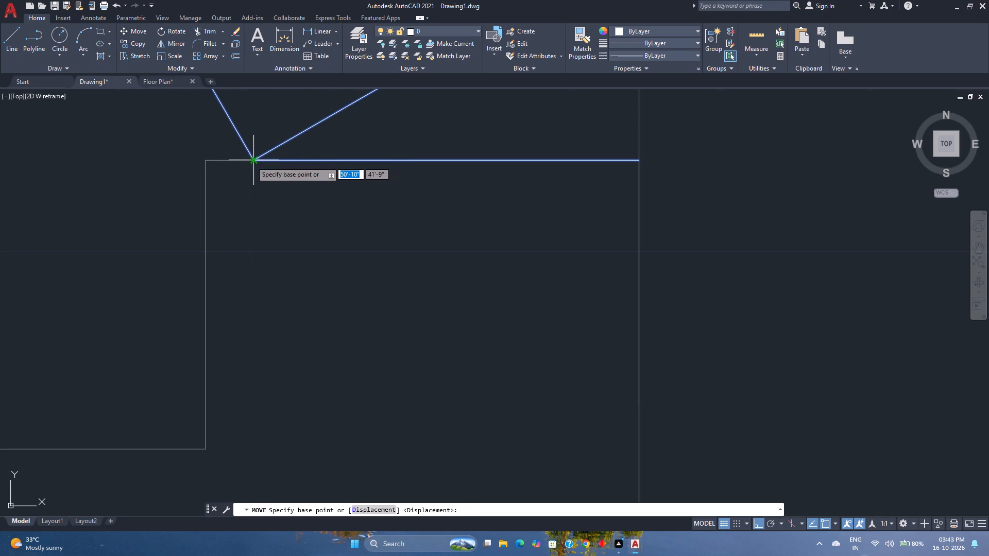
click(251, 161)
click(204, 160)
Copy the door from its hinge corner to the wall corner at the lower edge of the small room's opening directly below.
scroll(221, 185, down, 3)
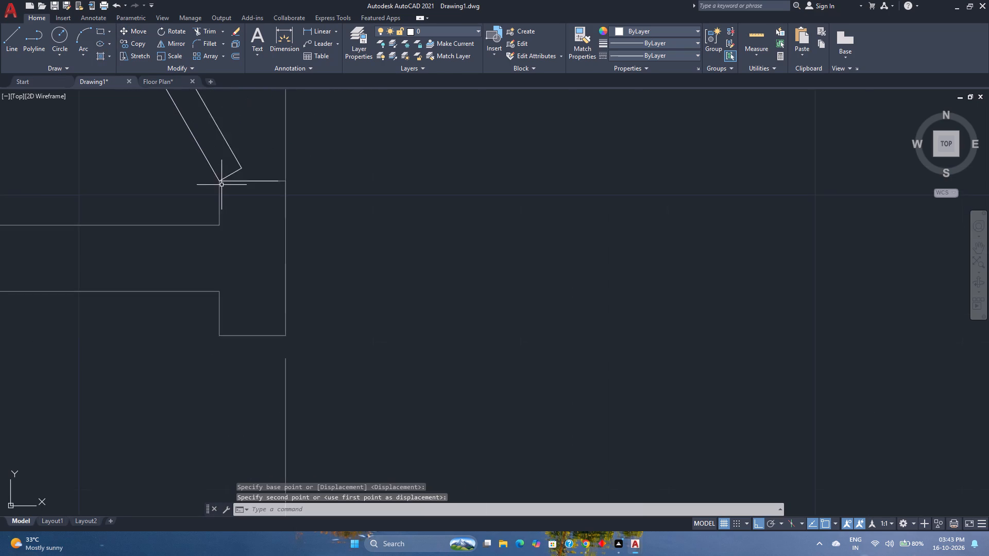
scroll(221, 185, down, 3)
middle_drag(221, 185, 293, 254)
middle_click(293, 255)
click(285, 216)
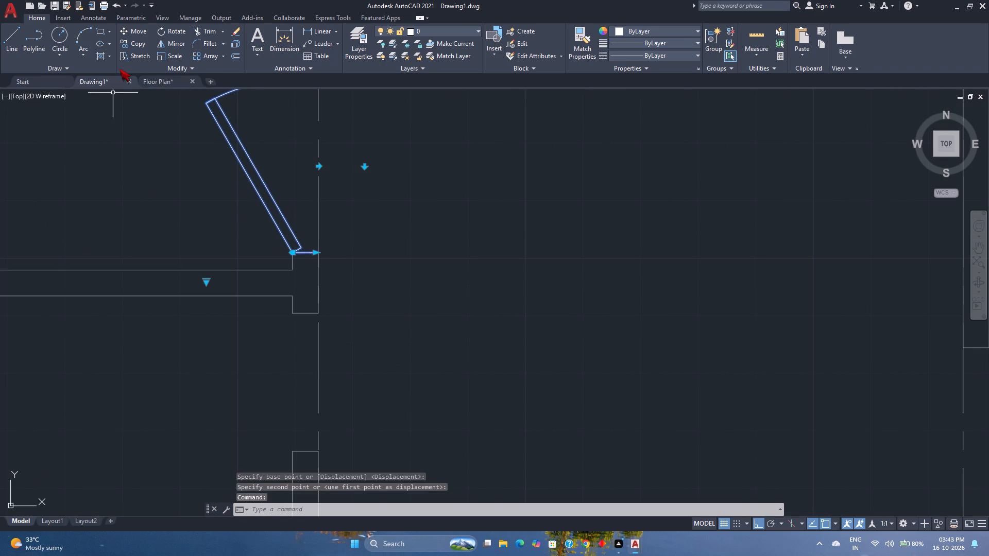
click(131, 40)
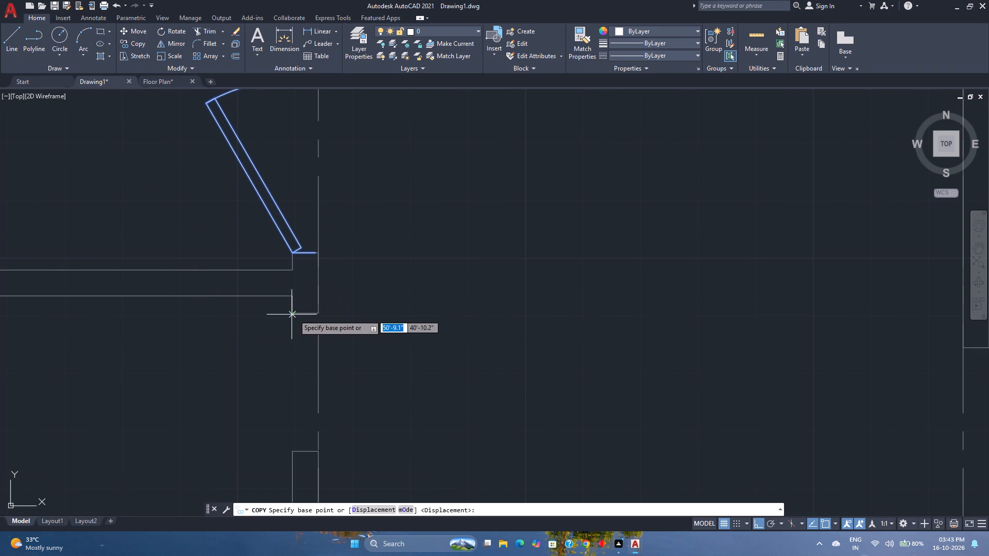
click(292, 253)
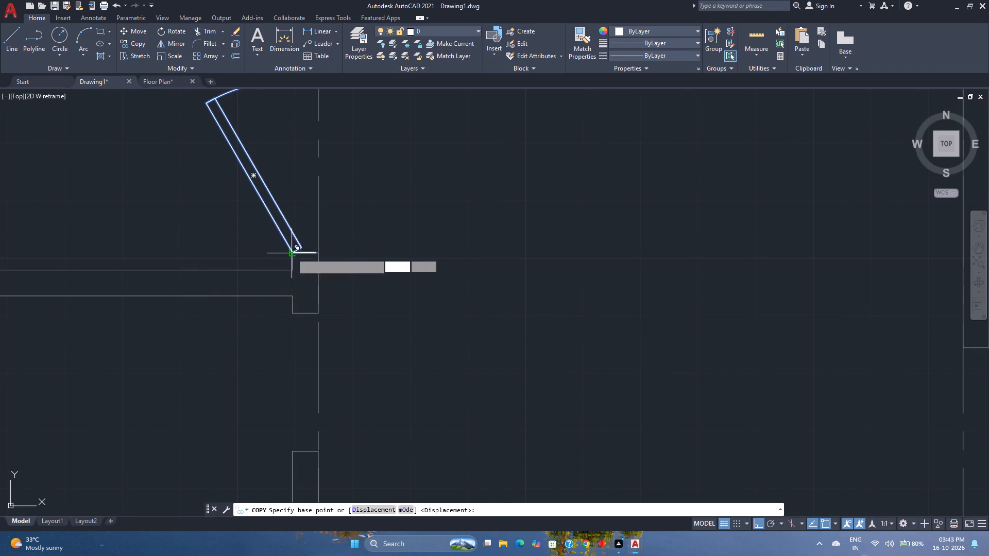
click(292, 454)
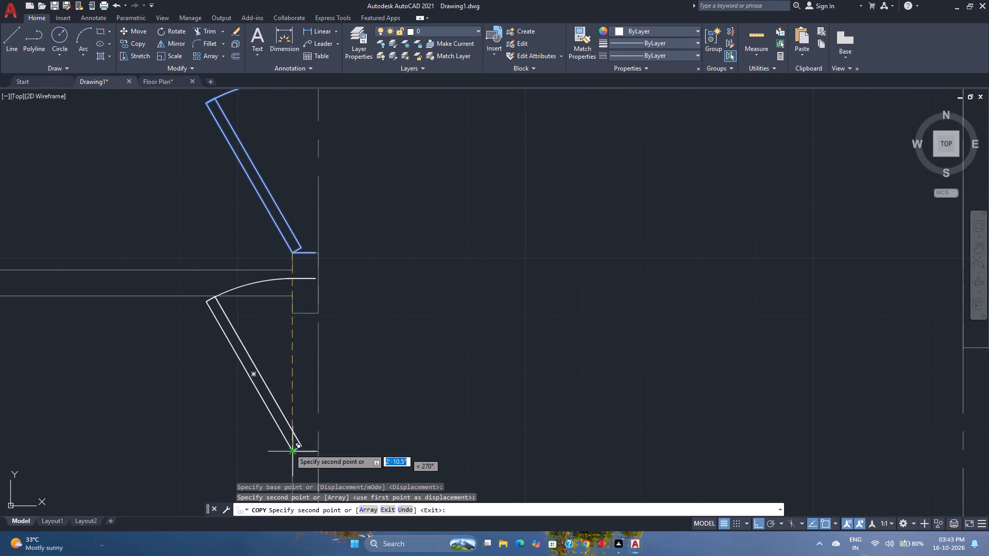
key(Escape)
Resize the copied door's width to end at the upper edge of the small room's opening.
scroll(279, 357, down, 1)
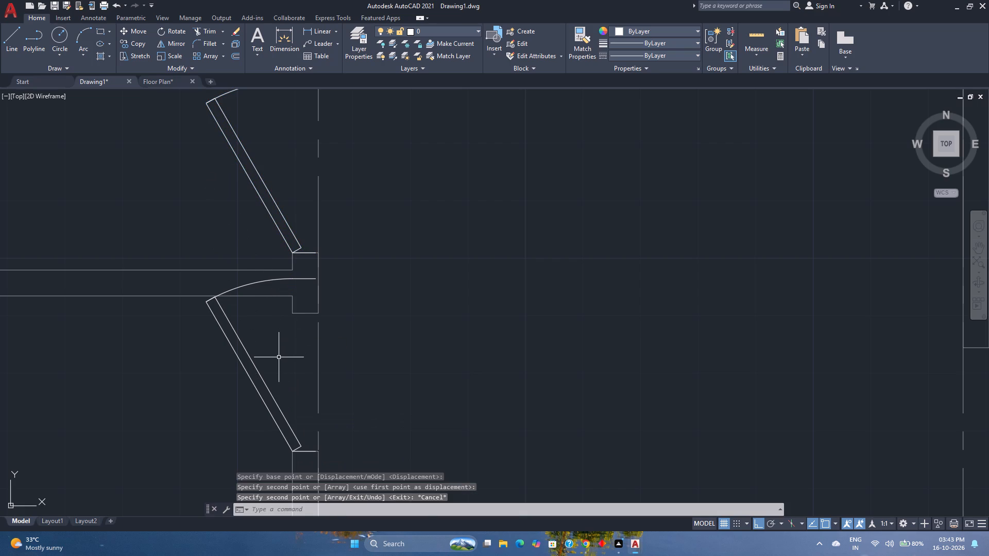
click(279, 357)
click(246, 364)
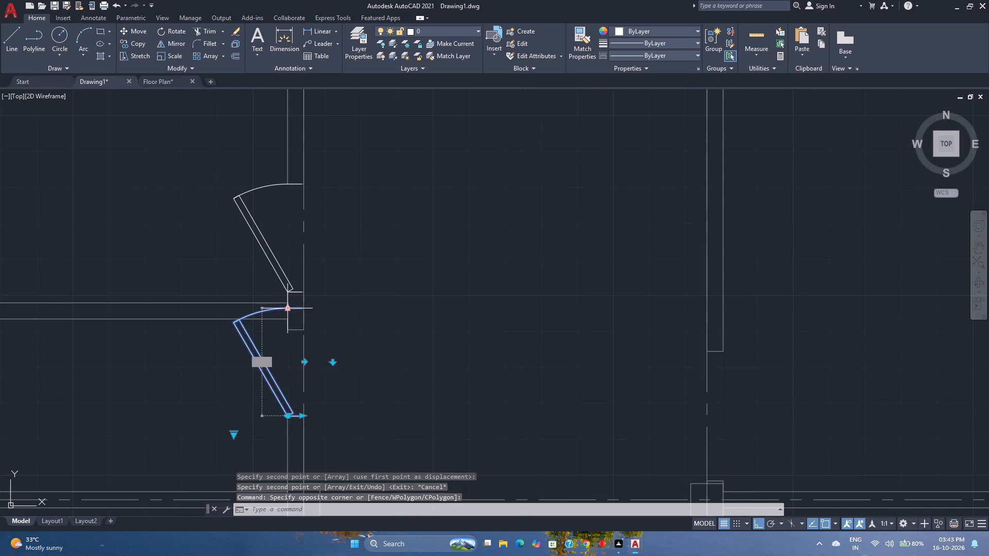
click(288, 309)
click(283, 329)
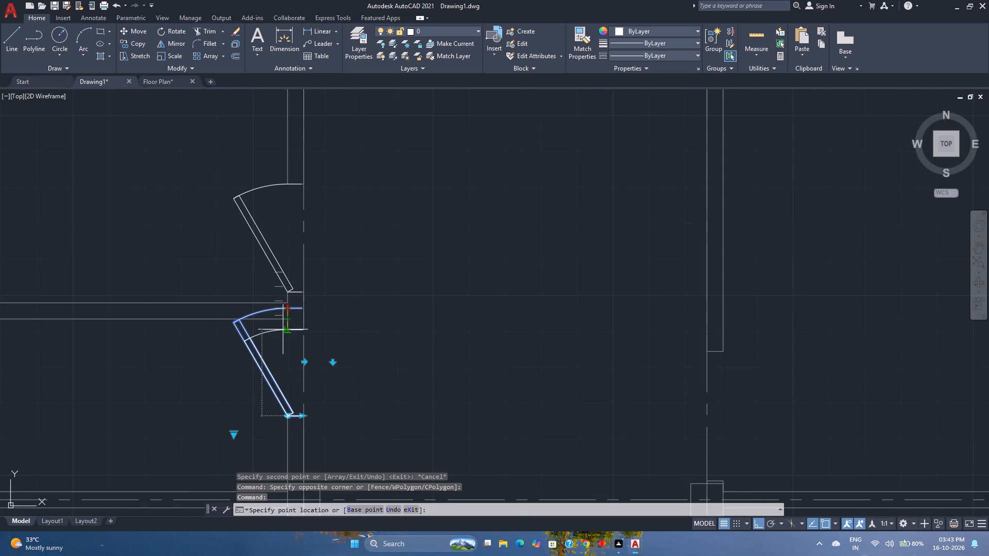
Flip the small room's door so it hinges at the upper edge of its opening.
middle_drag(270, 374, 283, 328)
middle_click(283, 328)
middle_click(283, 325)
scroll(283, 324, down, 1)
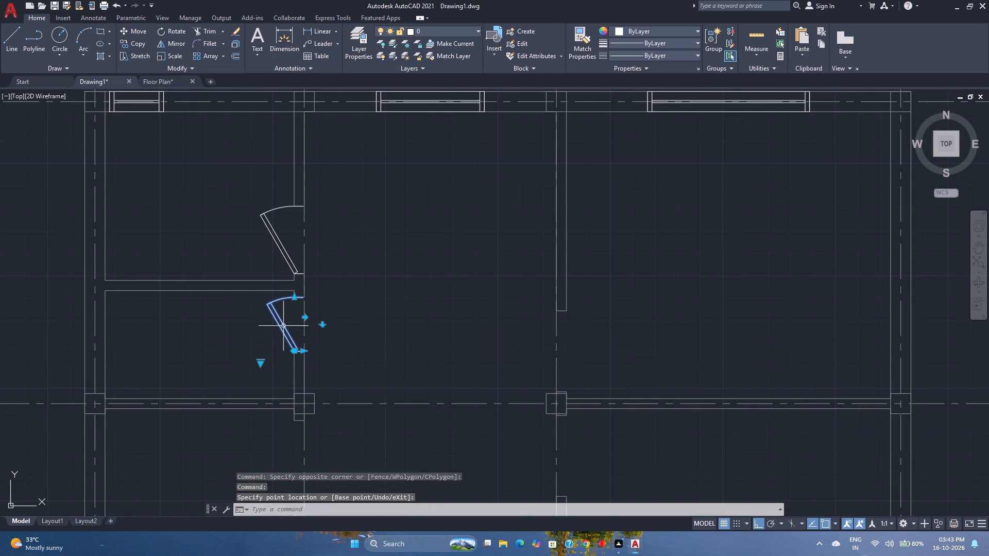
click(321, 324)
Set the swing of both the small room's door and the upper-left room's door to Open 90°.
click(261, 285)
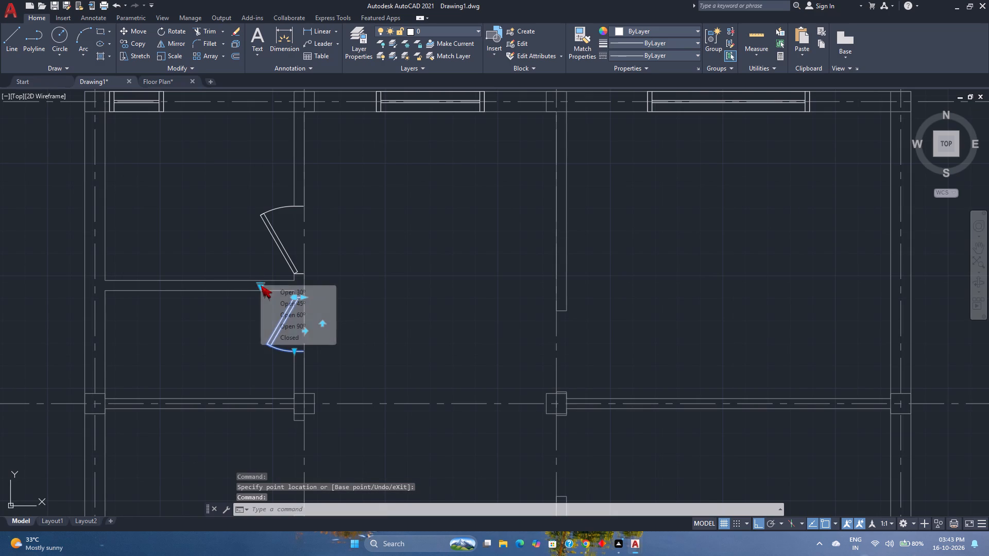
click(290, 323)
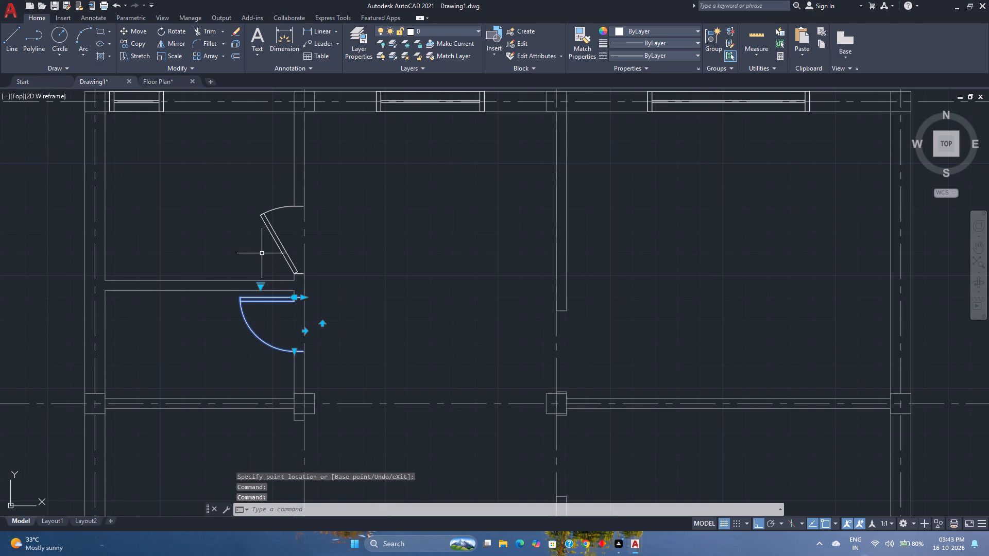
click(276, 243)
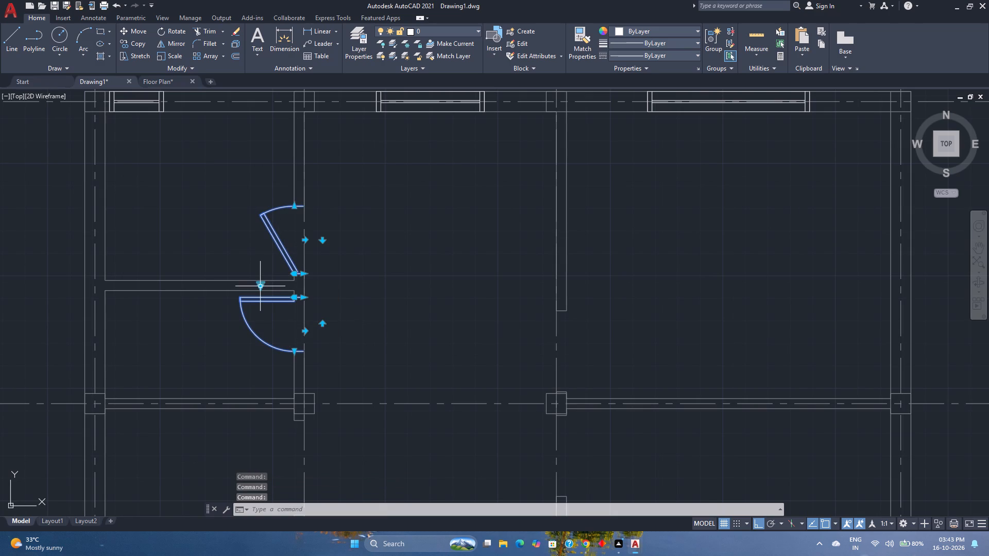
click(260, 284)
click(279, 322)
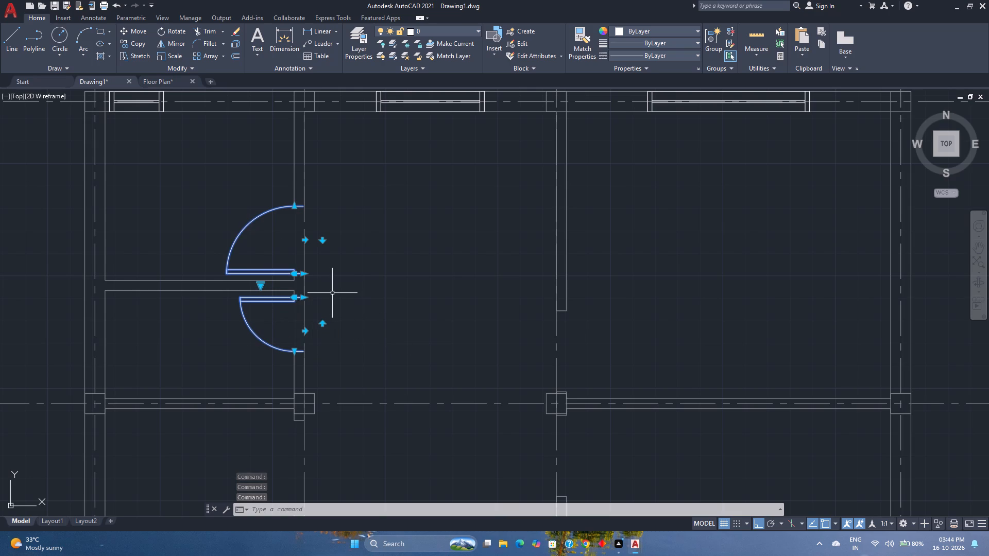
key(Escape)
Copy the upper-left room's door by its hinge corner to the lower edge of the upper-right room's opening, above the central column.
scroll(336, 295, down, 1)
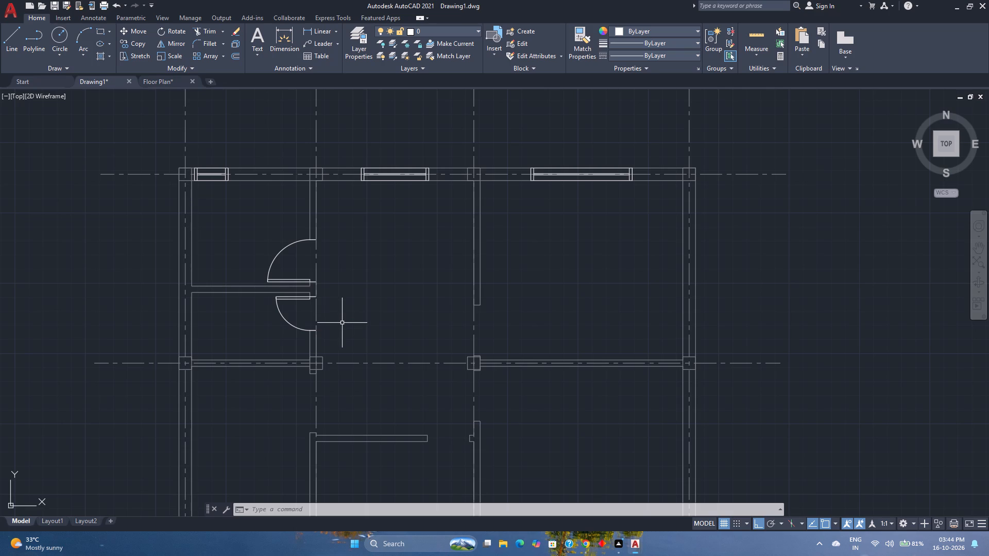
scroll(334, 316, down, 1)
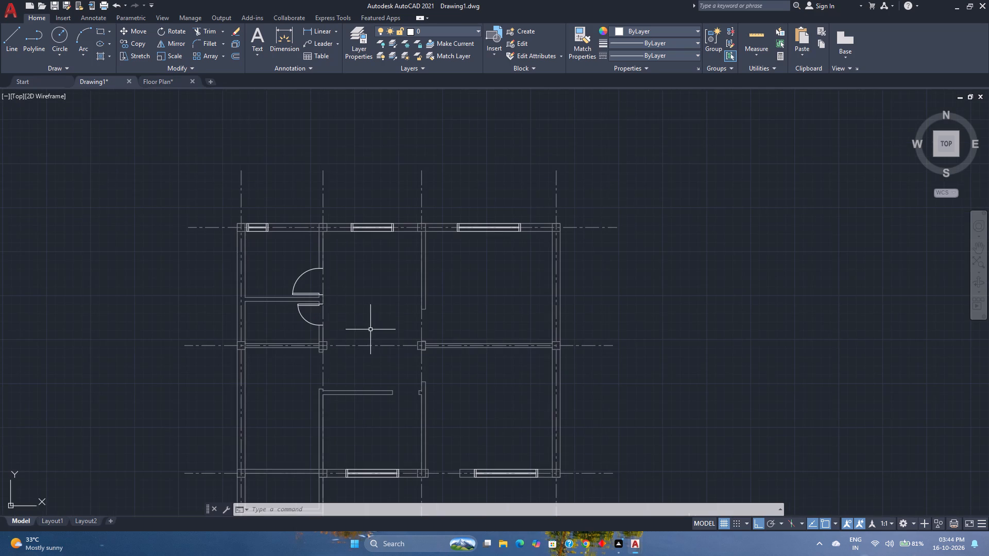
scroll(386, 346, up, 1)
middle_drag(386, 346, 277, 334)
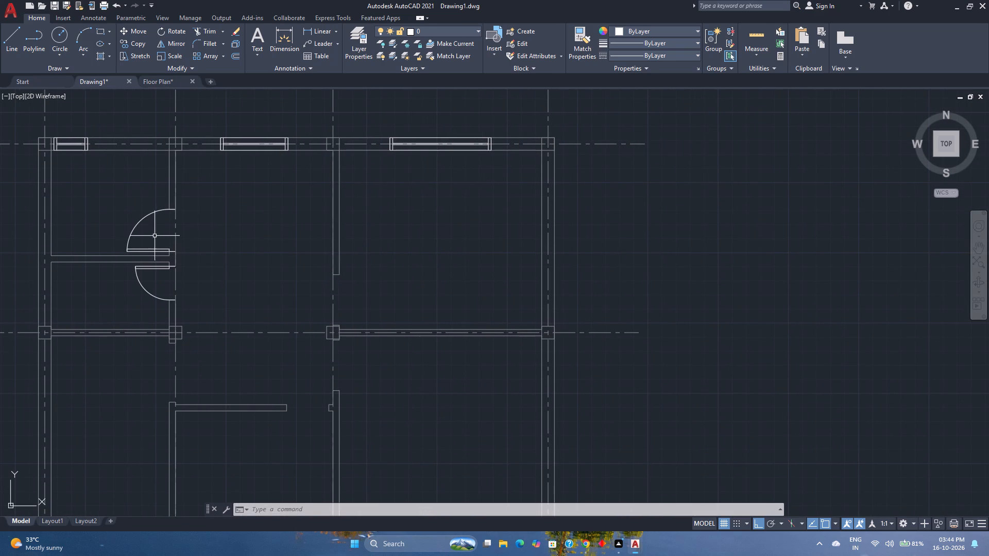
click(147, 229)
click(128, 219)
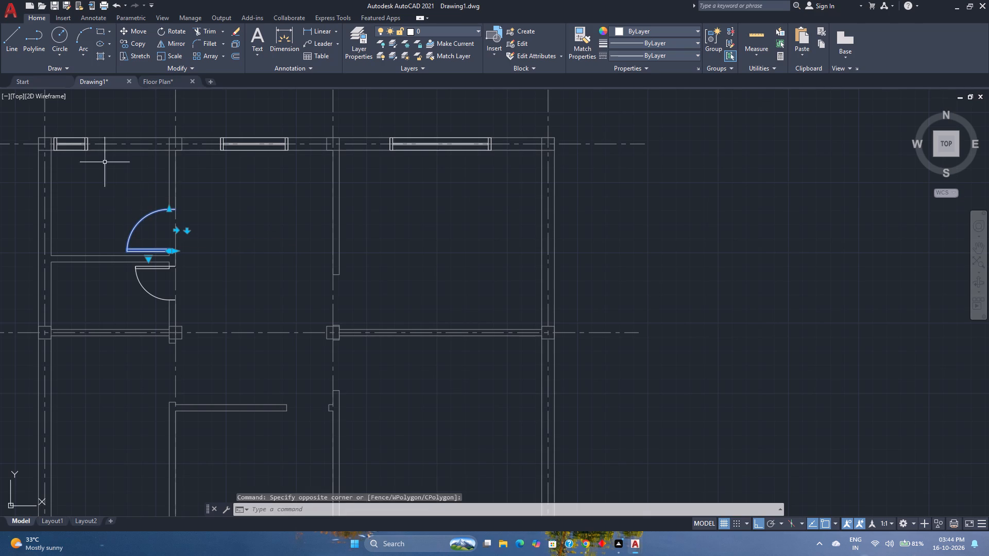
click(134, 43)
scroll(157, 251, up, 2)
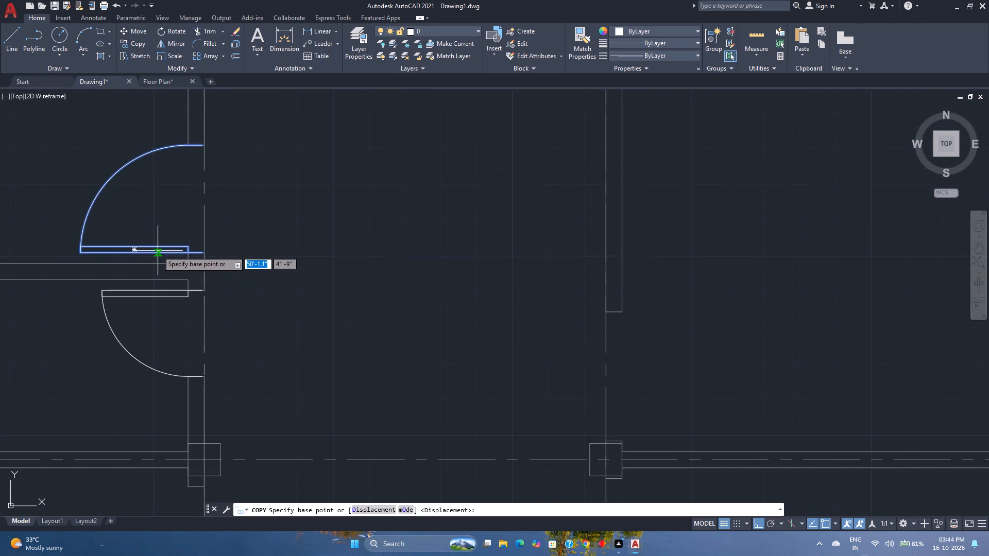
click(185, 255)
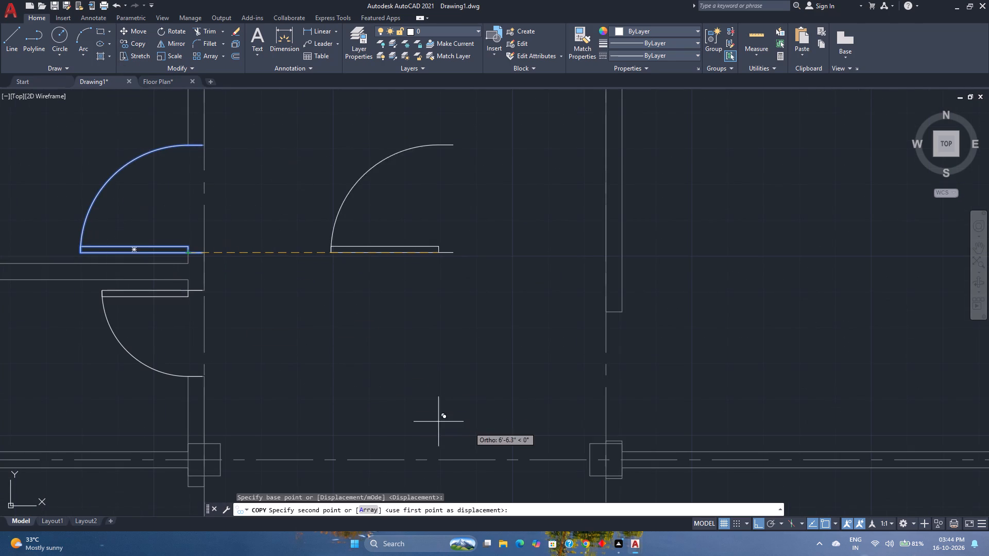
scroll(595, 432, up, 2)
middle_drag(595, 432, 467, 352)
middle_click(465, 351)
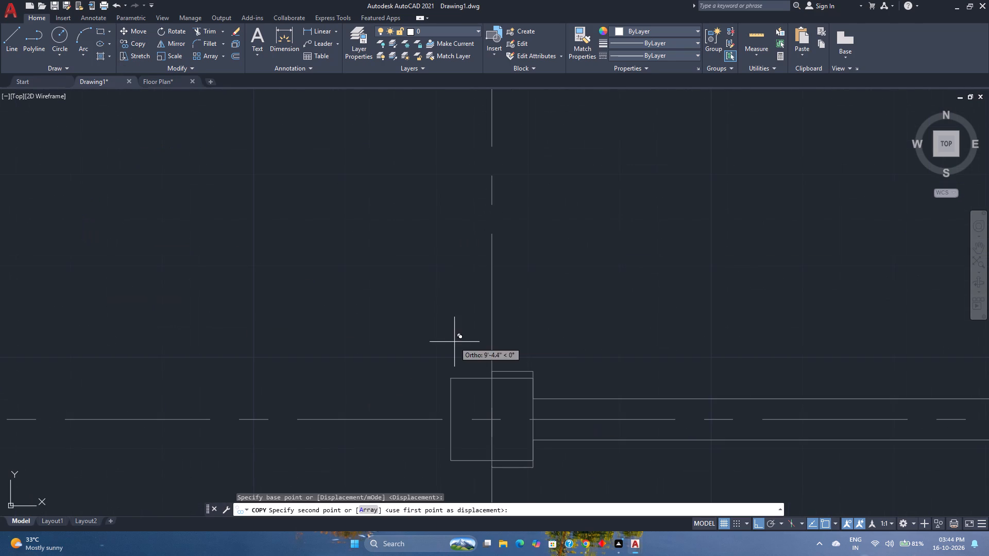
click(494, 369)
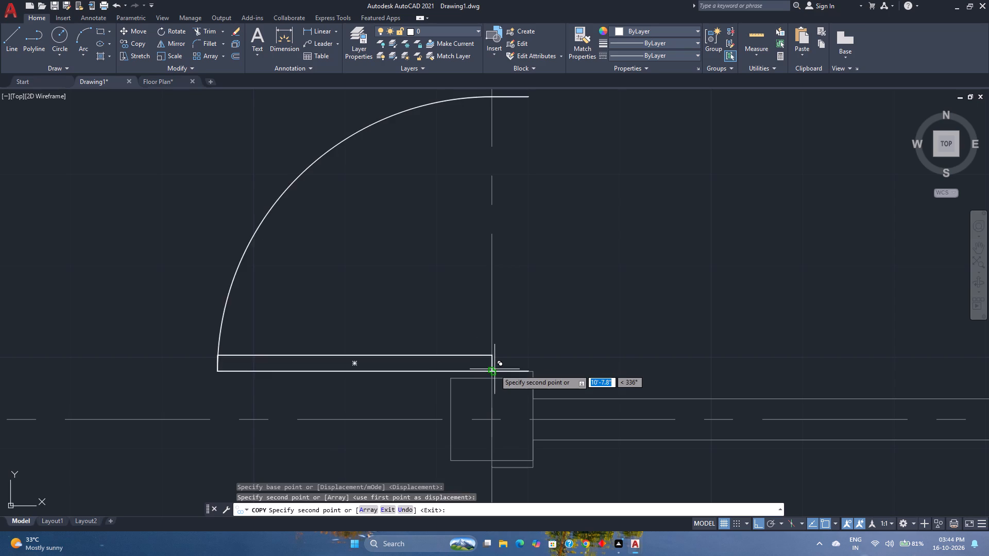
scroll(483, 360, down, 2)
key(Escape)
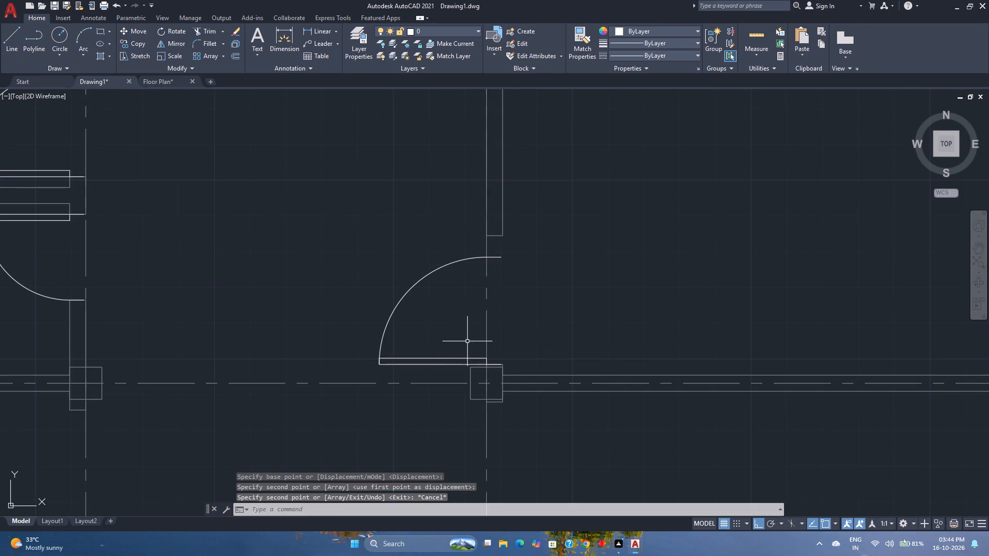
Widen the copied door to the upper edge of its opening and flip it to swing into the upper-right room.
click(453, 332)
click(325, 272)
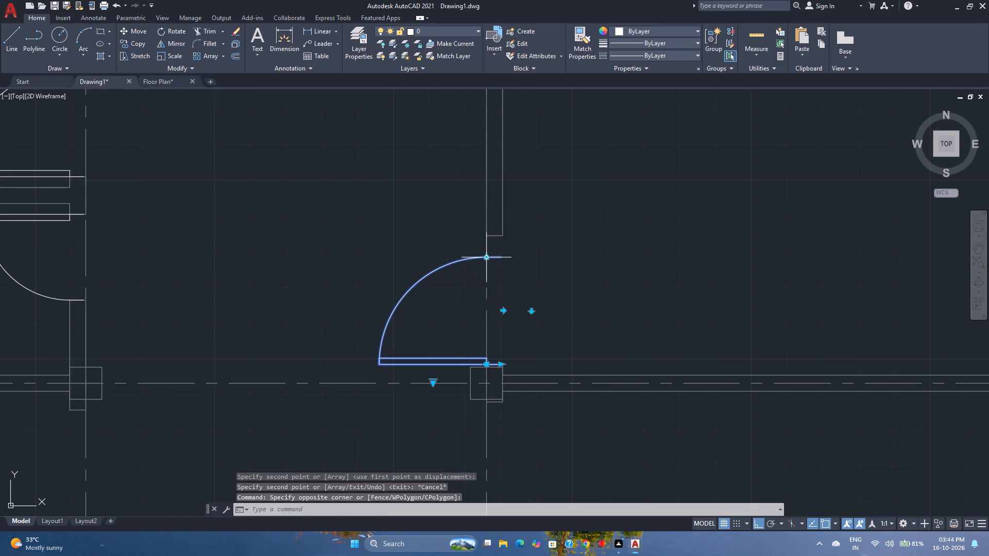
click(488, 256)
click(488, 237)
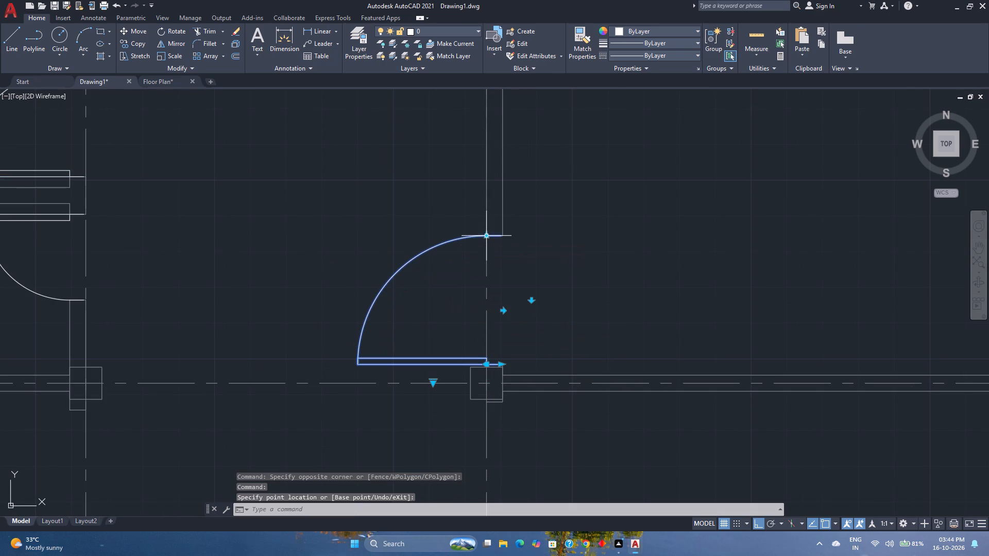
click(503, 310)
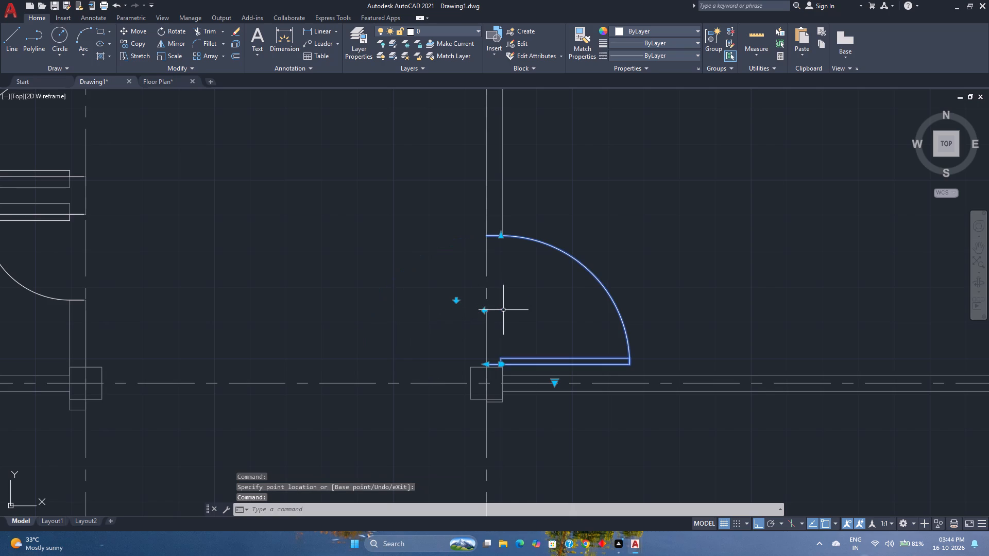
Mirror the upper-right room's door about the horizontal centerline through the central column, keeping the original door.
scroll(433, 314, down, 1)
middle_drag(418, 358, 337, 276)
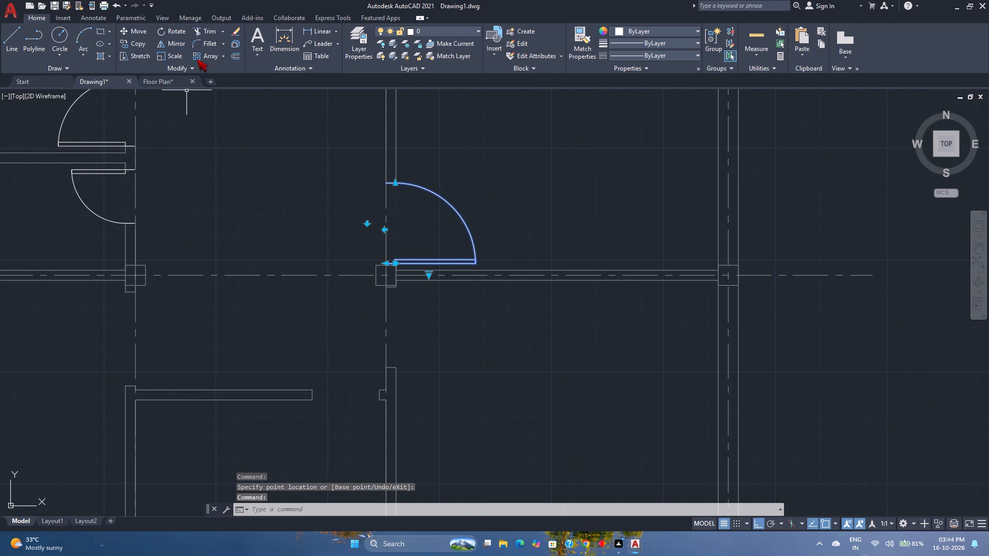
click(177, 44)
scroll(374, 274, up, 1)
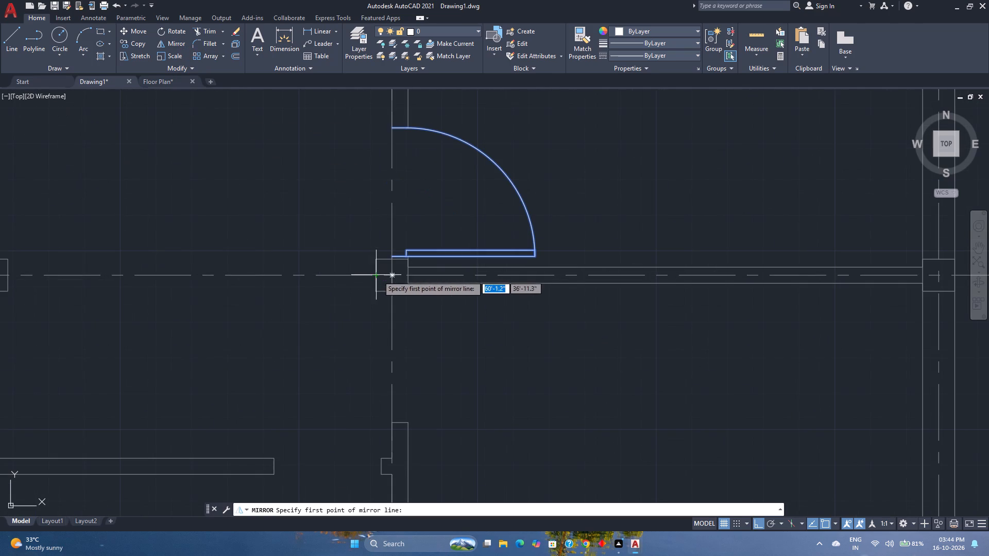
click(391, 276)
click(583, 271)
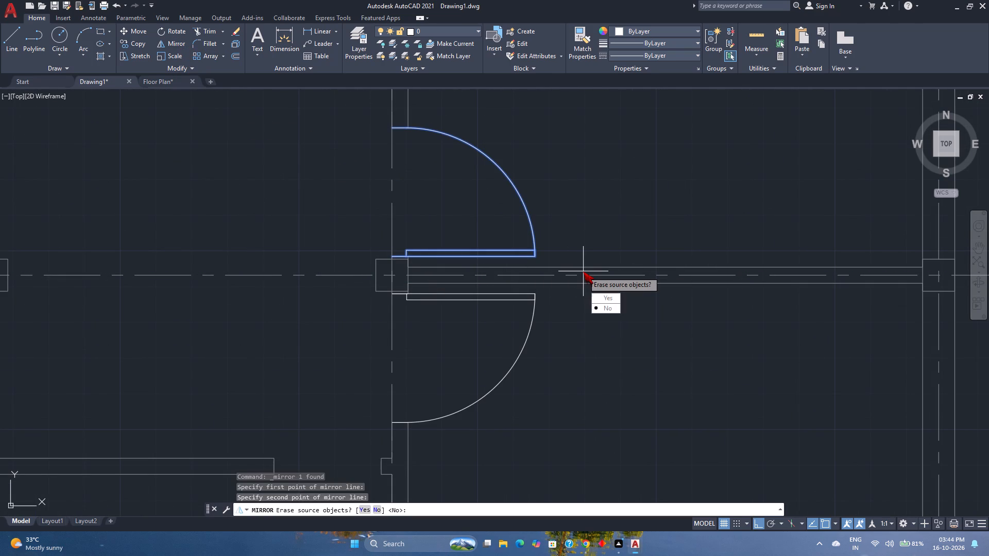
drag(600, 311, 583, 271)
Copy the mirrored door by its hinge corner to the upper-left corner of the opening in the lower-right room's bottom wall.
scroll(534, 289, down, 2)
middle_drag(547, 305, 542, 305)
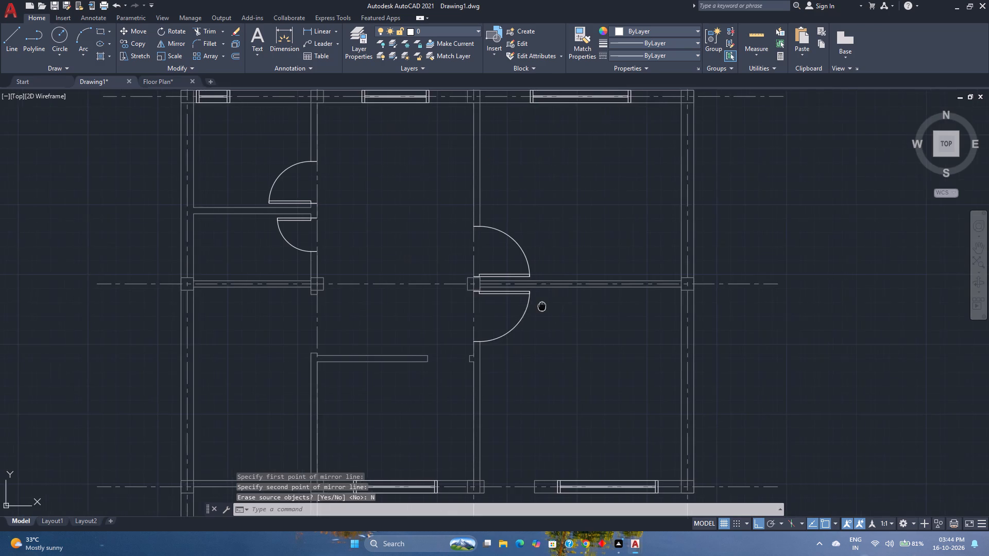
middle_drag(542, 305, 514, 278)
middle_drag(493, 317, 469, 273)
middle_click(469, 273)
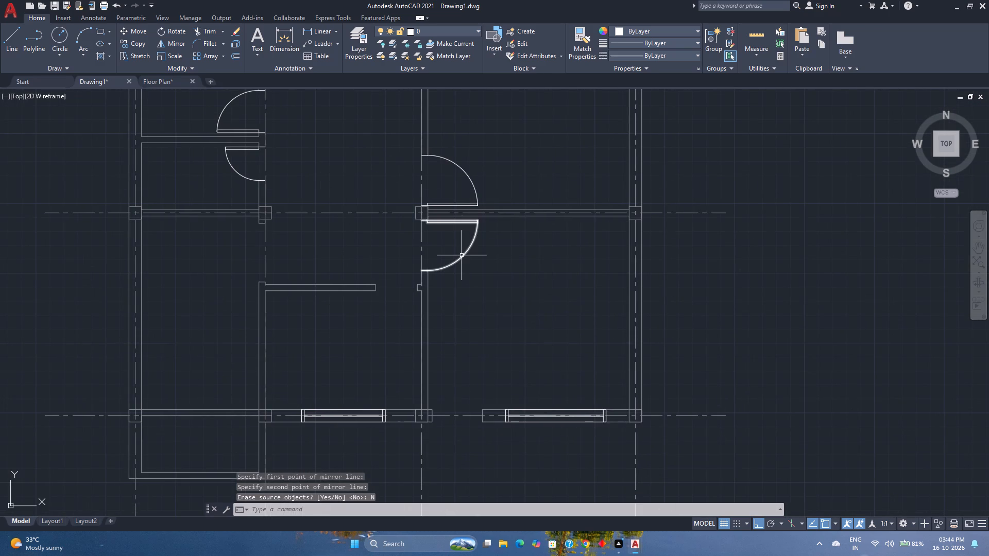
click(462, 255)
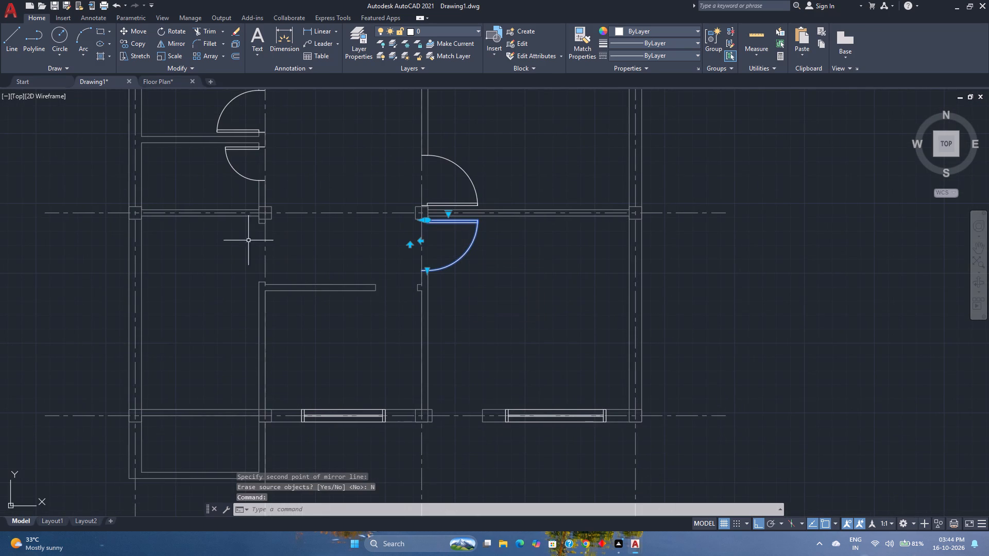
click(127, 43)
scroll(428, 232, up, 3)
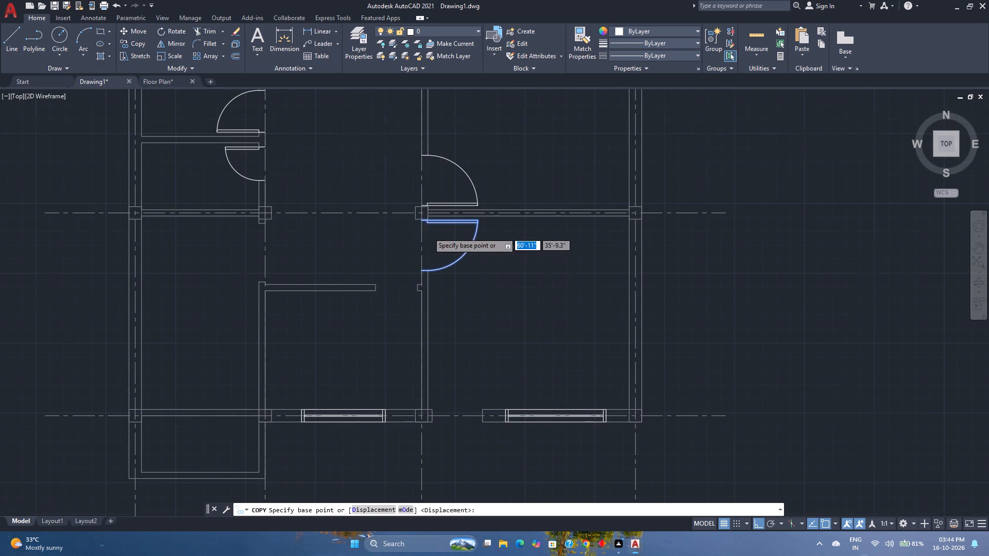
scroll(427, 215, up, 2)
click(411, 131)
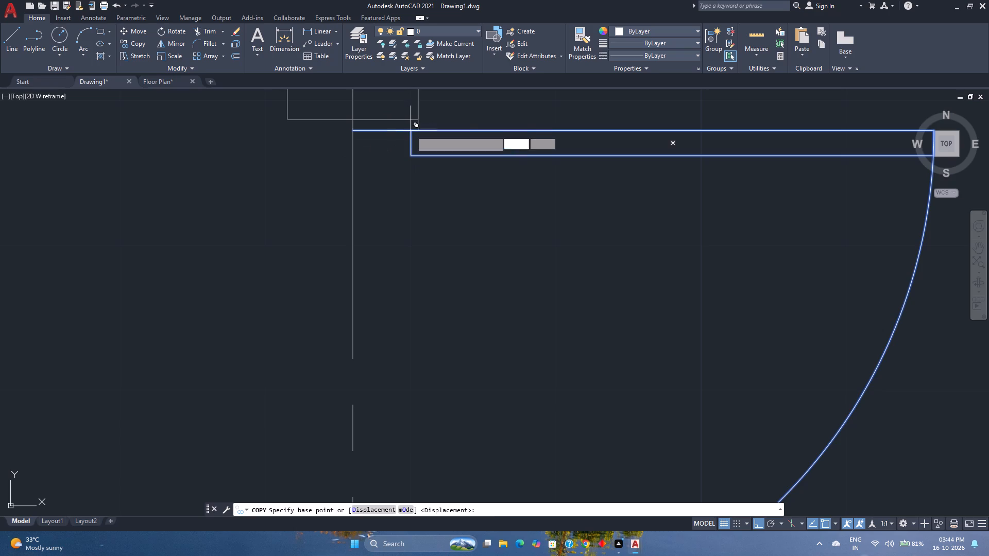
scroll(411, 131, down, 7)
scroll(416, 202, up, 3)
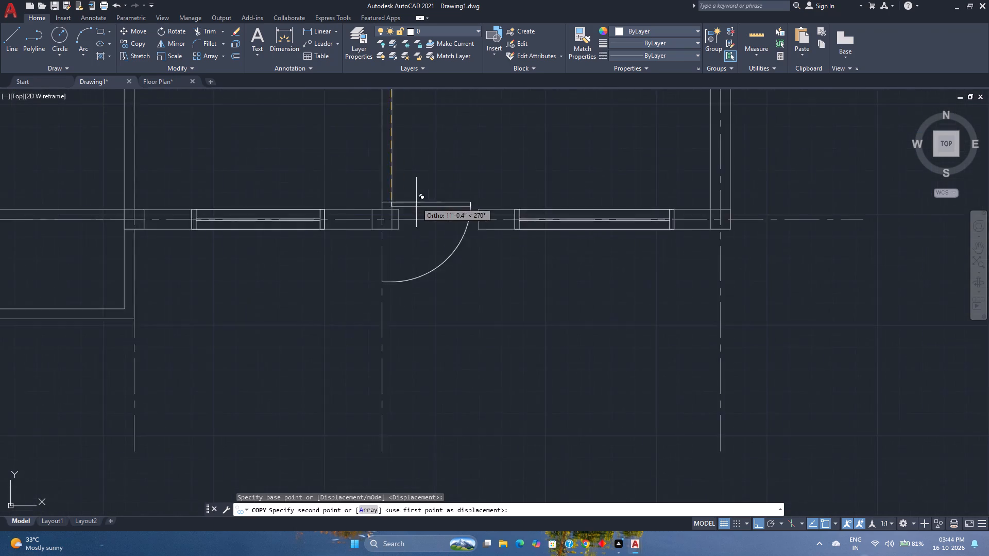
scroll(416, 202, up, 2)
click(369, 217)
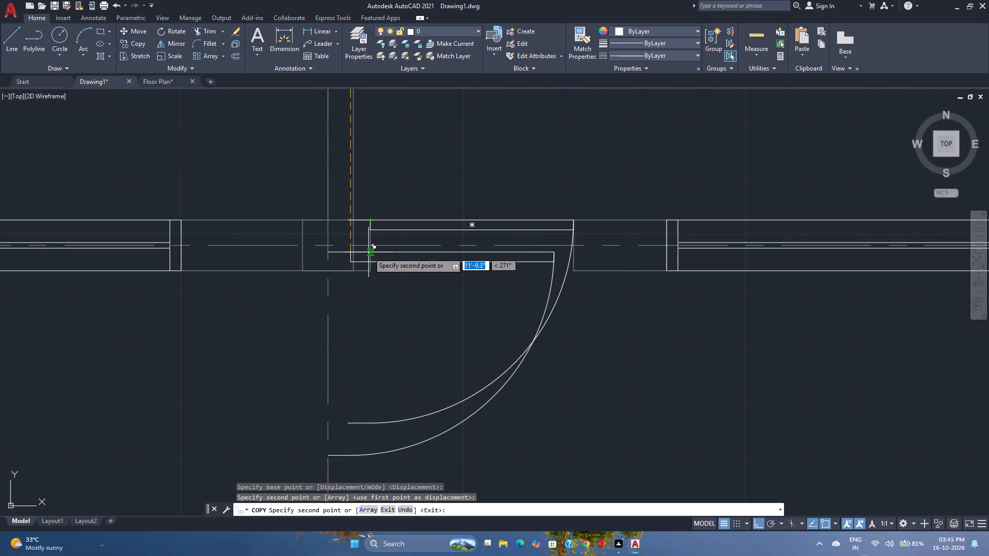
key(Escape)
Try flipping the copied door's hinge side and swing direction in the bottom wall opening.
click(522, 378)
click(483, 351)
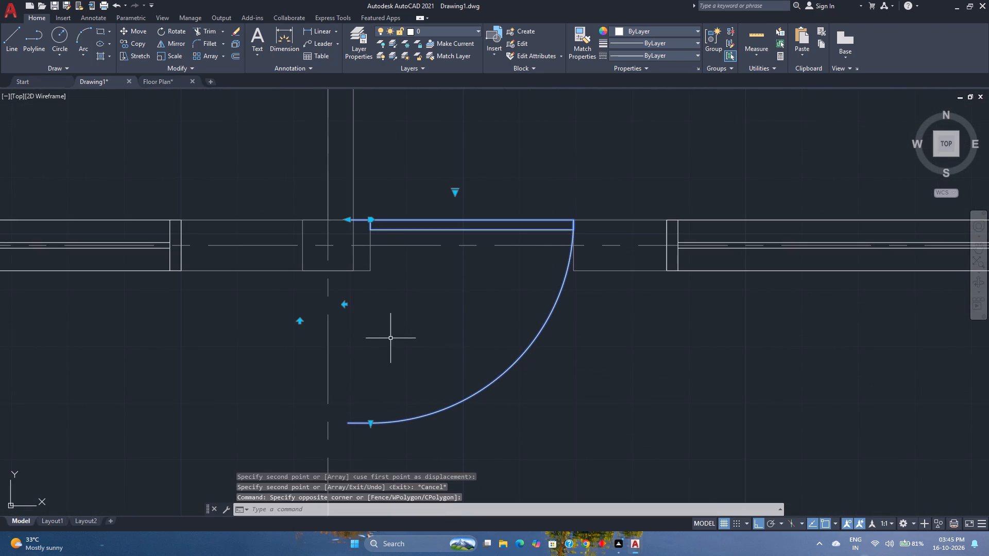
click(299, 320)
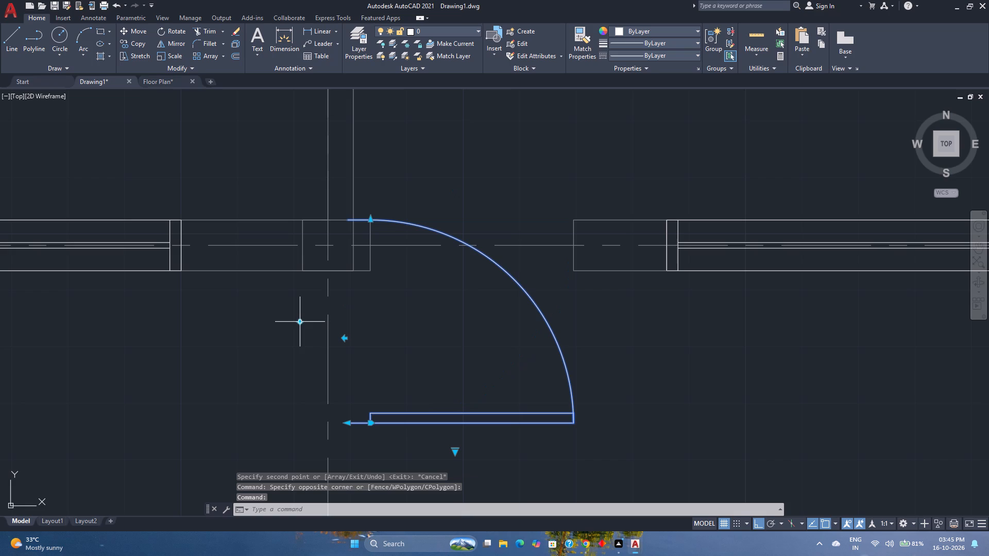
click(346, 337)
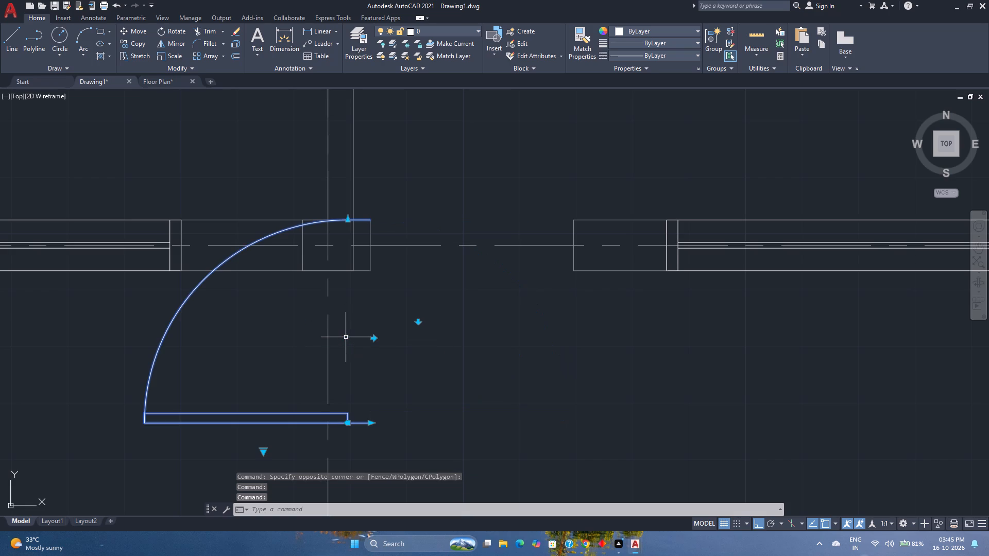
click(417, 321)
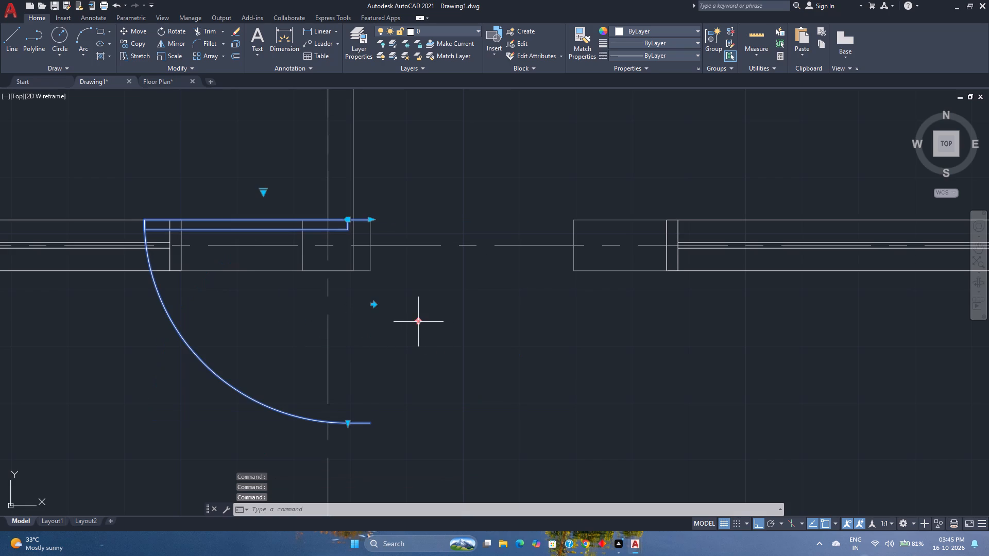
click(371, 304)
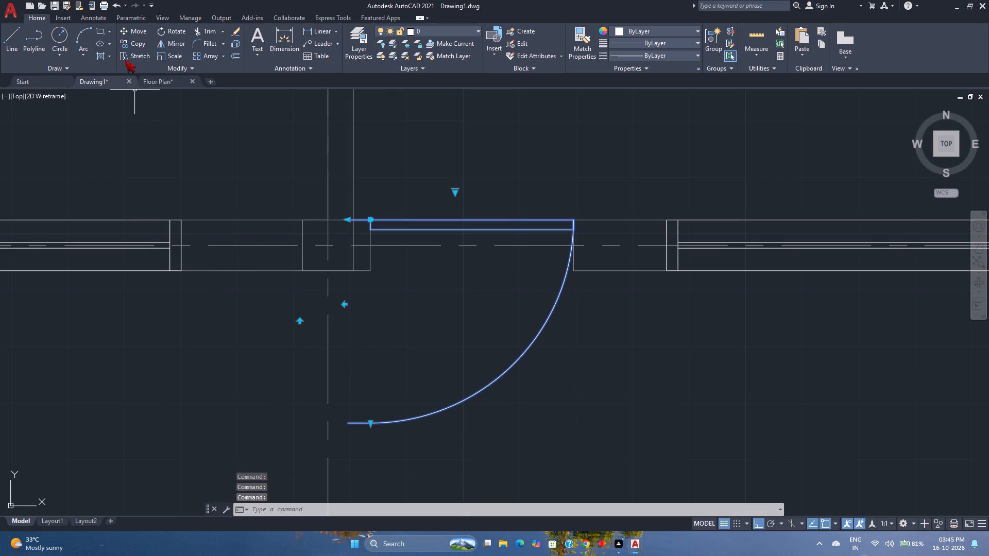
Rotate the copied door 90° counterclockwise about its hinge corner so it swings up into the lower-right room.
click(166, 30)
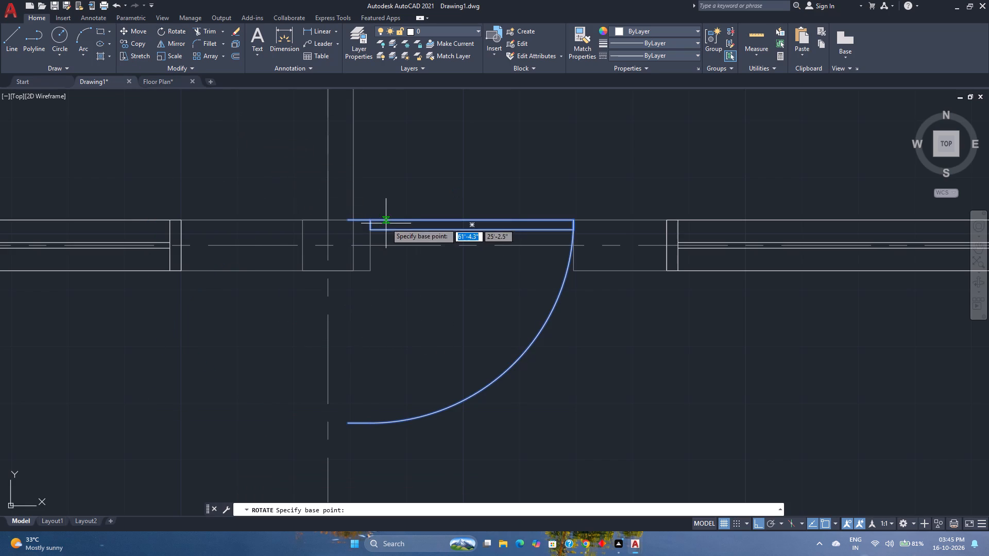
scroll(370, 219, up, 2)
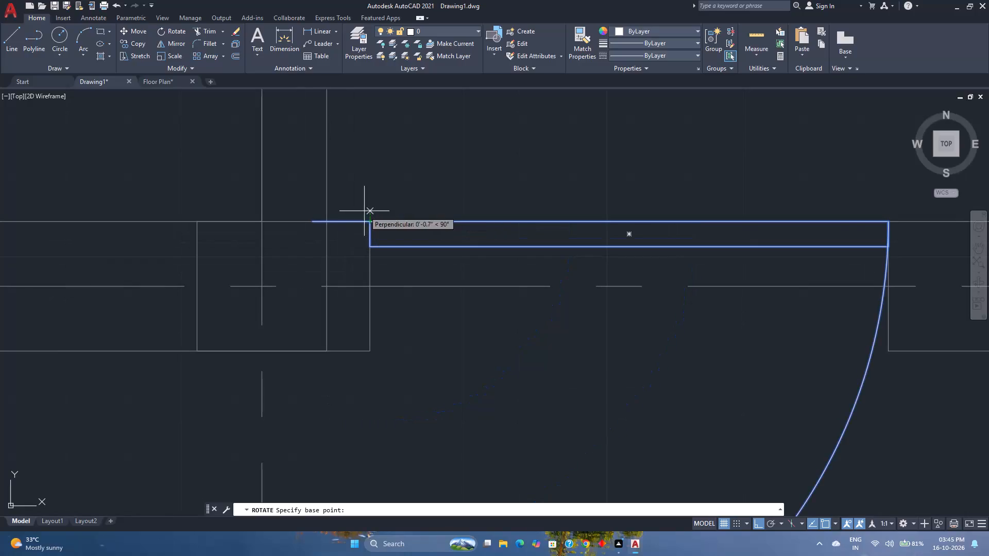
click(369, 219)
scroll(369, 219, down, 3)
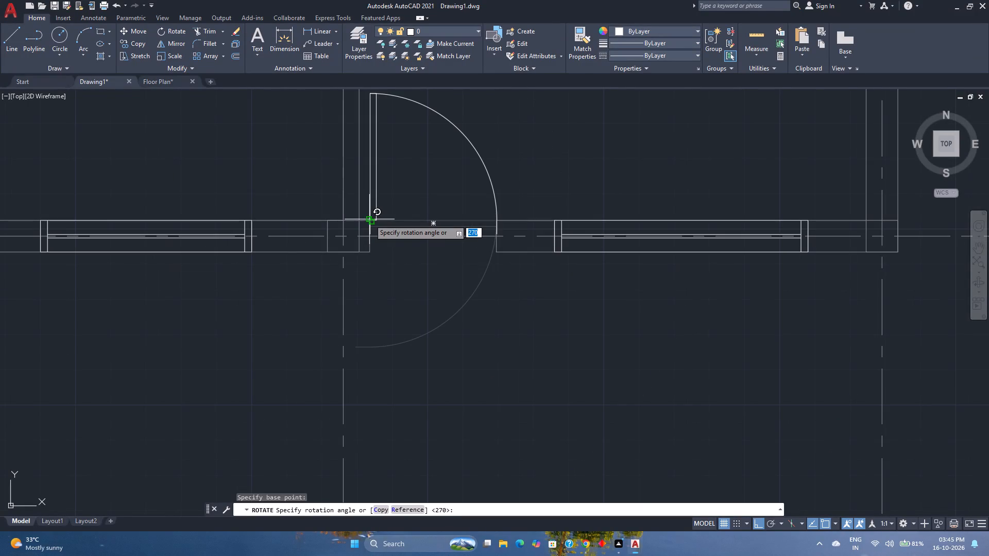
click(367, 185)
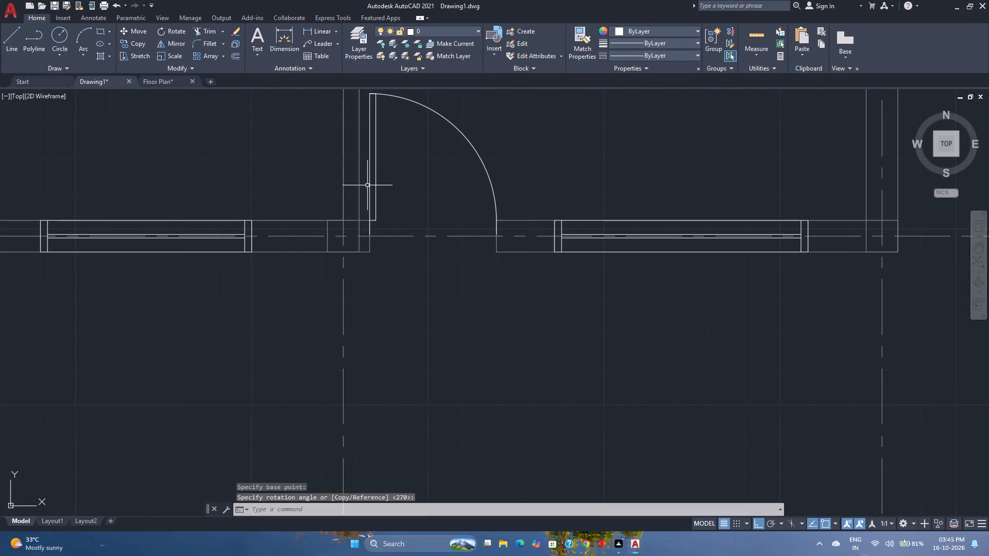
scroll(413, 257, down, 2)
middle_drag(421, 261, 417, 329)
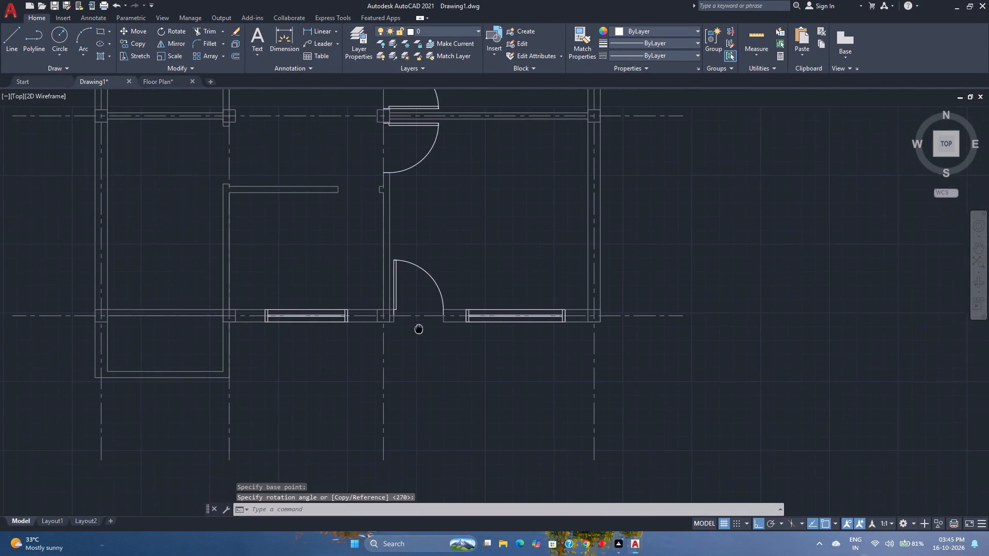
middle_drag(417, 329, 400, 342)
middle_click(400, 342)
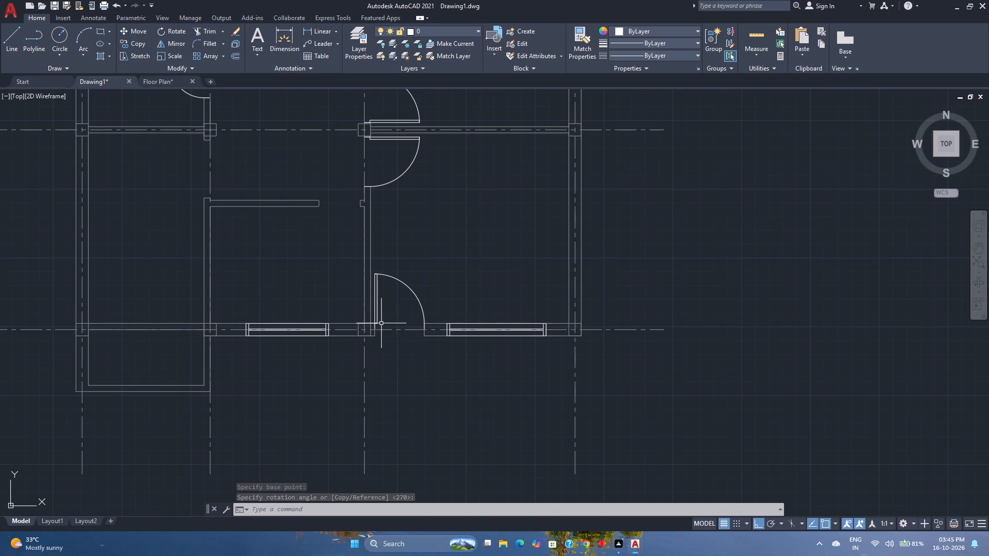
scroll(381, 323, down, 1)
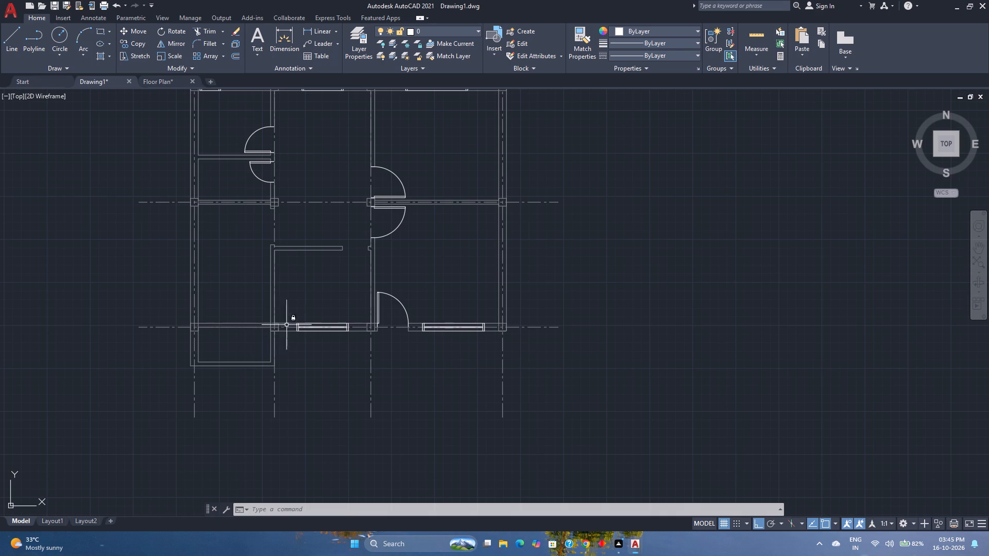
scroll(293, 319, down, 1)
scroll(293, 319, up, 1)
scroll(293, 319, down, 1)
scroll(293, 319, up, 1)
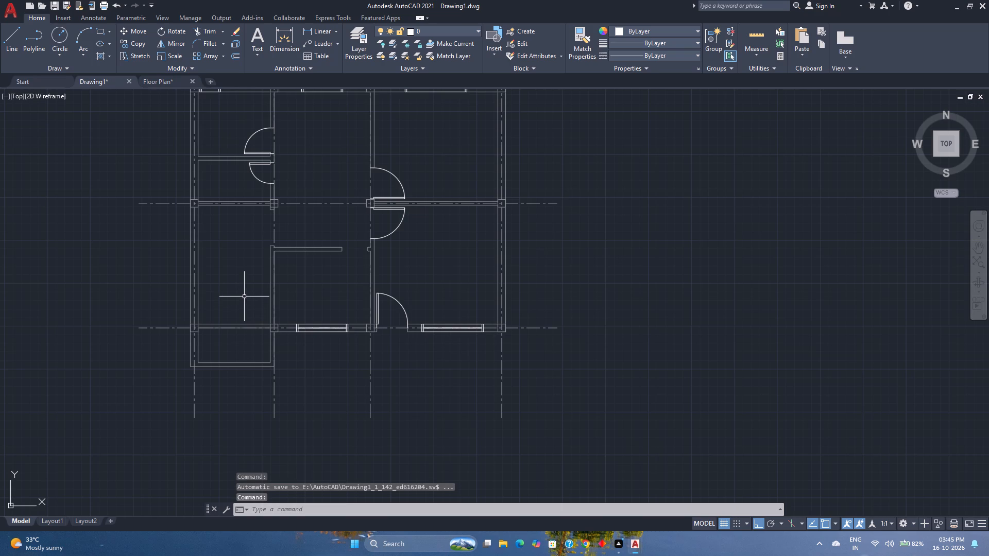
Draw a 3'6" horizontal line from the lower-left room's inner wall toward the outer wall, level with the partition's upper face.
scroll(266, 297, up, 1)
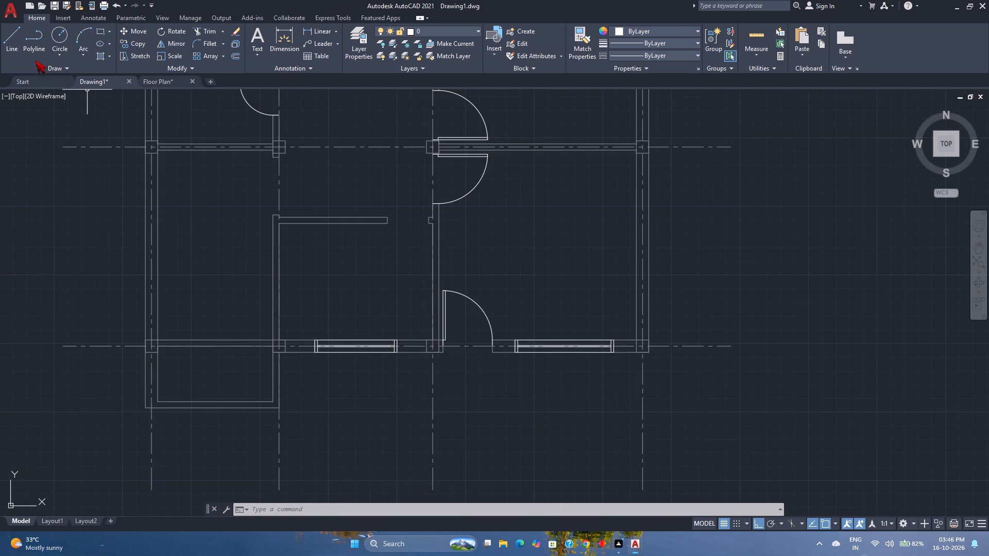
click(19, 48)
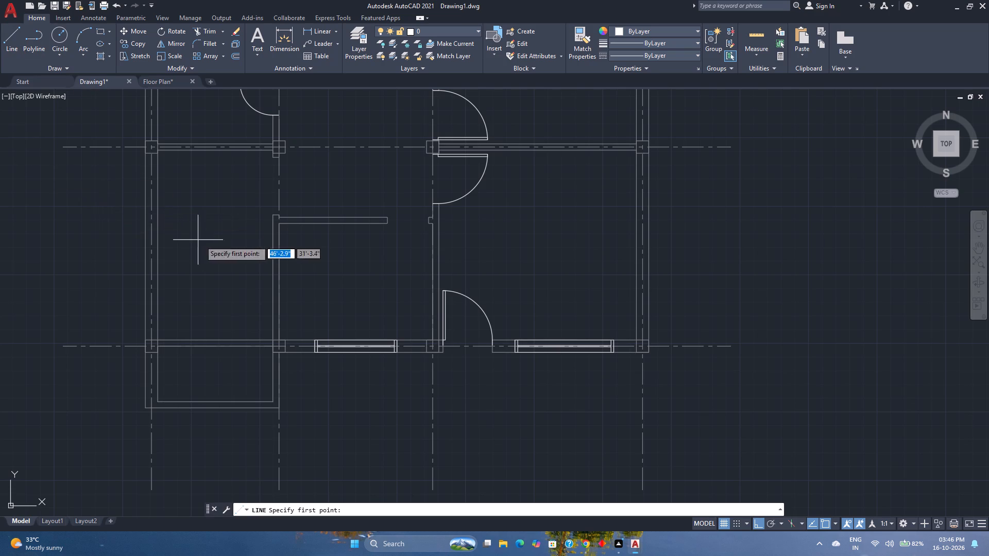
scroll(282, 206, up, 5)
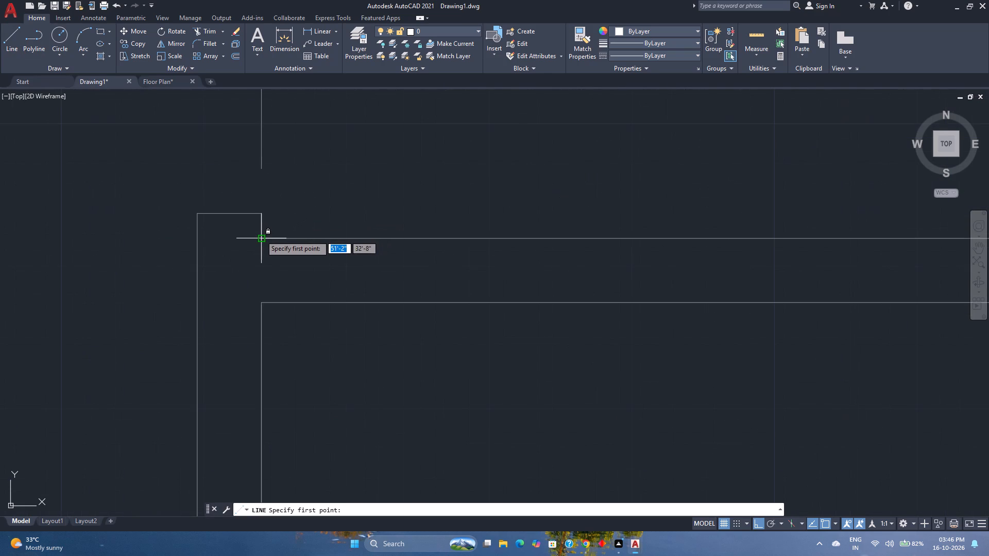
click(196, 236)
scroll(117, 238, down, 2)
middle_drag(117, 238, 441, 296)
middle_click(441, 296)
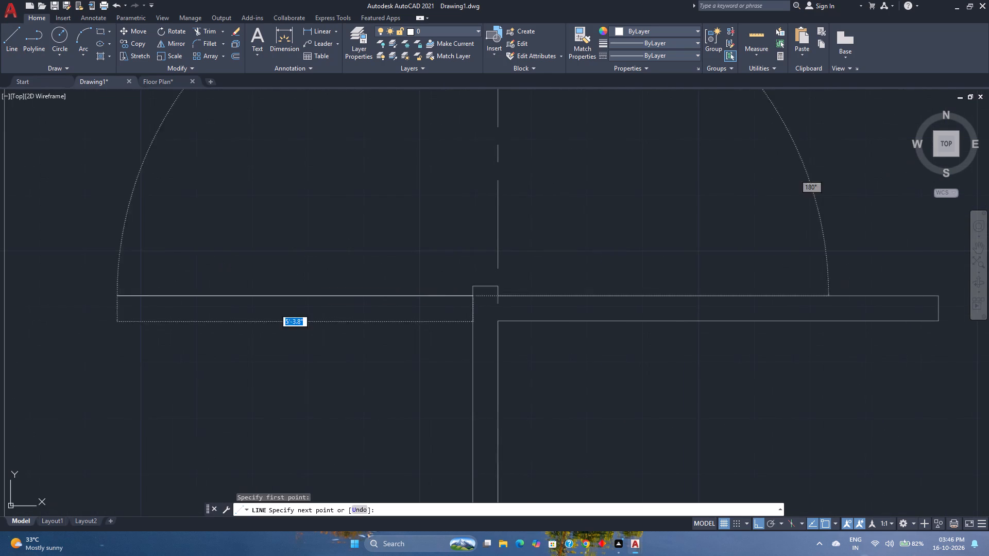
scroll(368, 281, down, 4)
scroll(311, 276, up, 3)
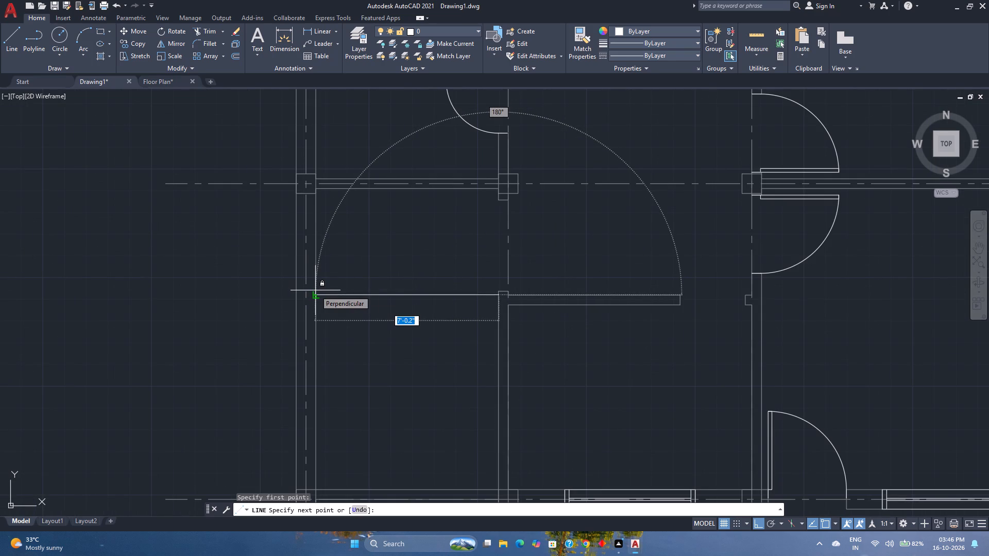
scroll(316, 293, up, 3)
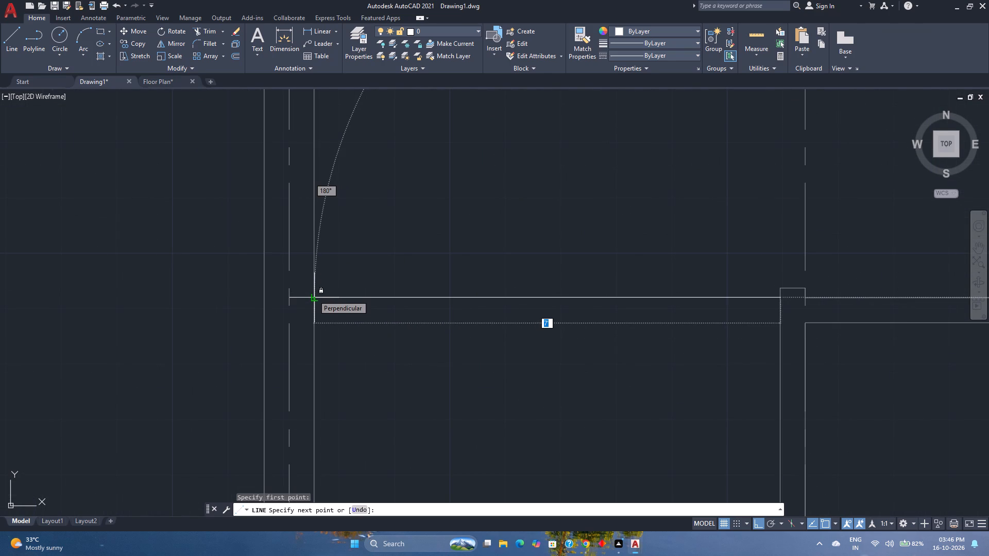
key(3)
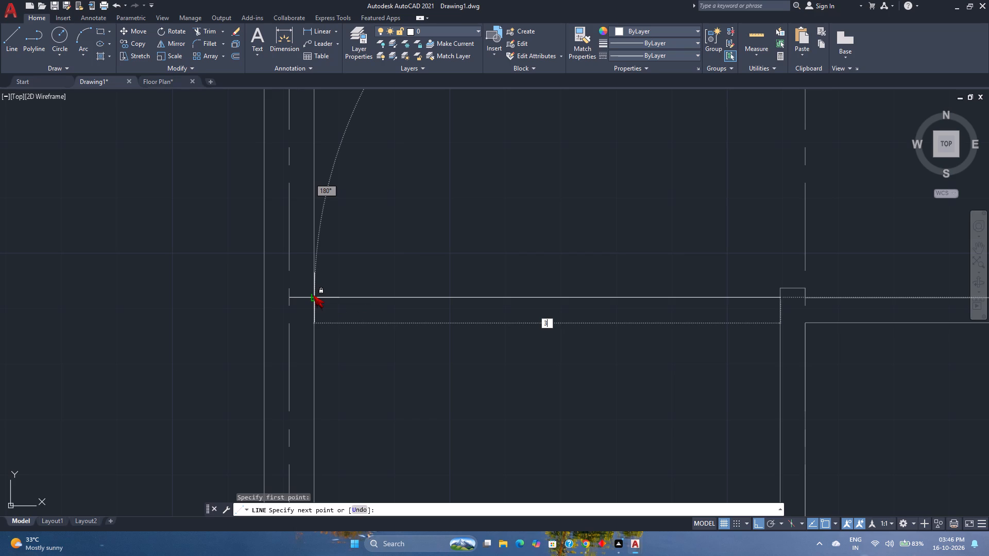
text('6")
key(Return)
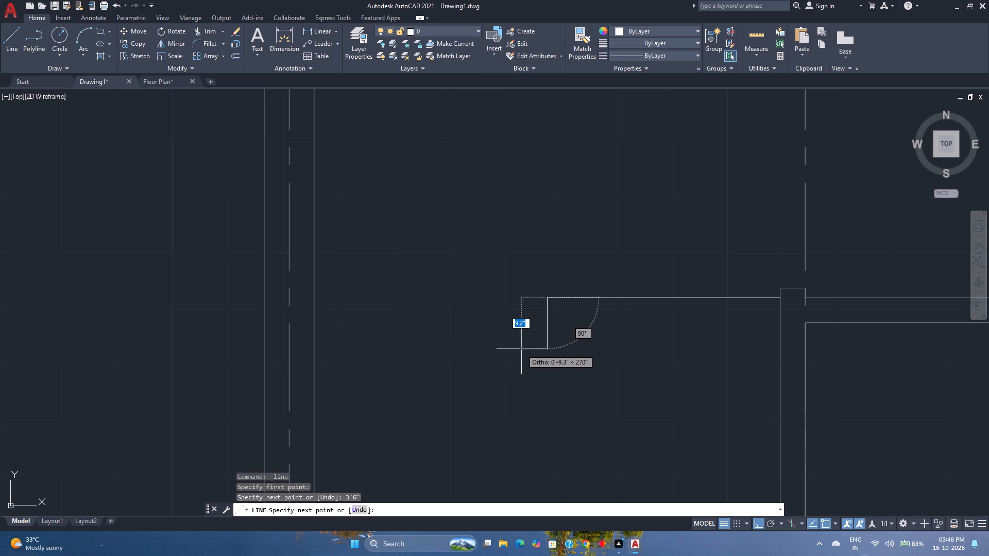
key(Escape)
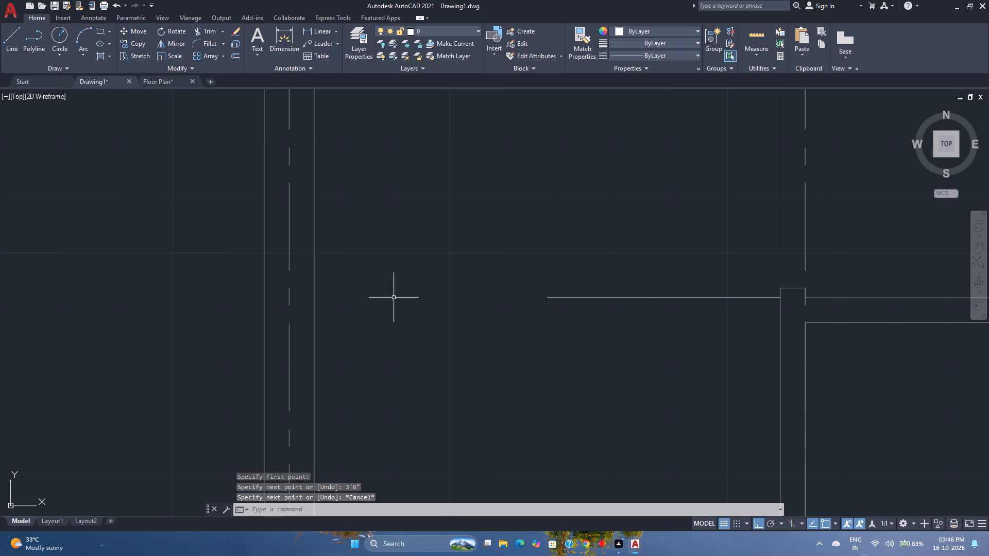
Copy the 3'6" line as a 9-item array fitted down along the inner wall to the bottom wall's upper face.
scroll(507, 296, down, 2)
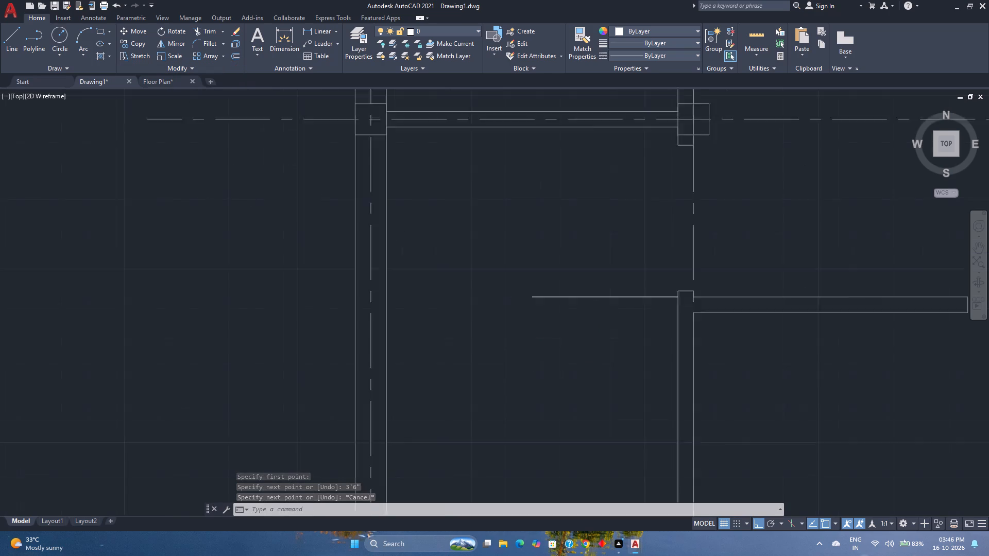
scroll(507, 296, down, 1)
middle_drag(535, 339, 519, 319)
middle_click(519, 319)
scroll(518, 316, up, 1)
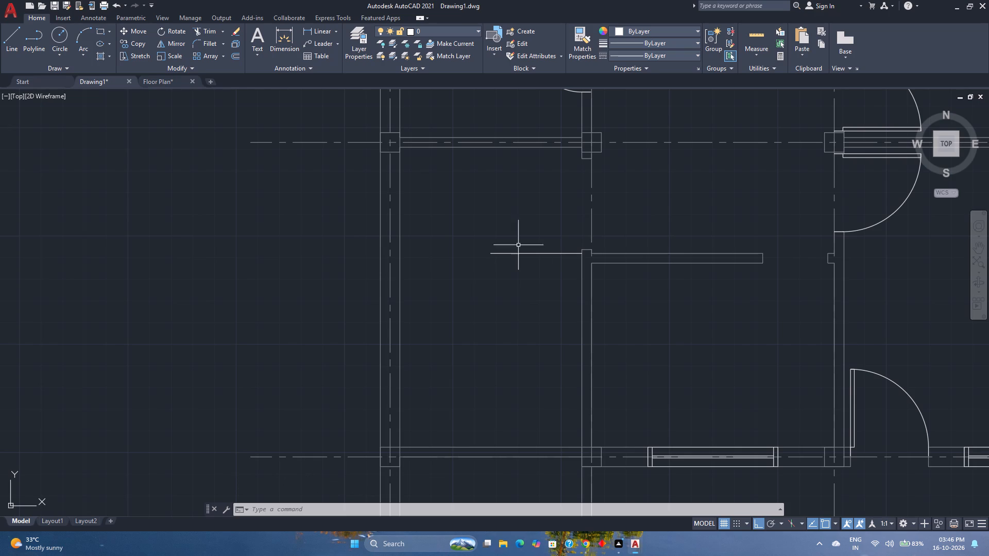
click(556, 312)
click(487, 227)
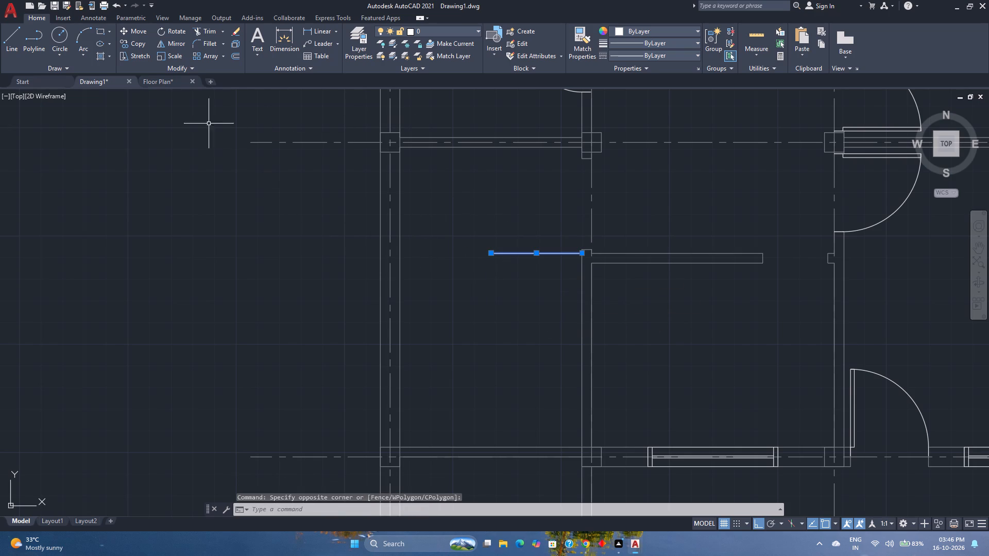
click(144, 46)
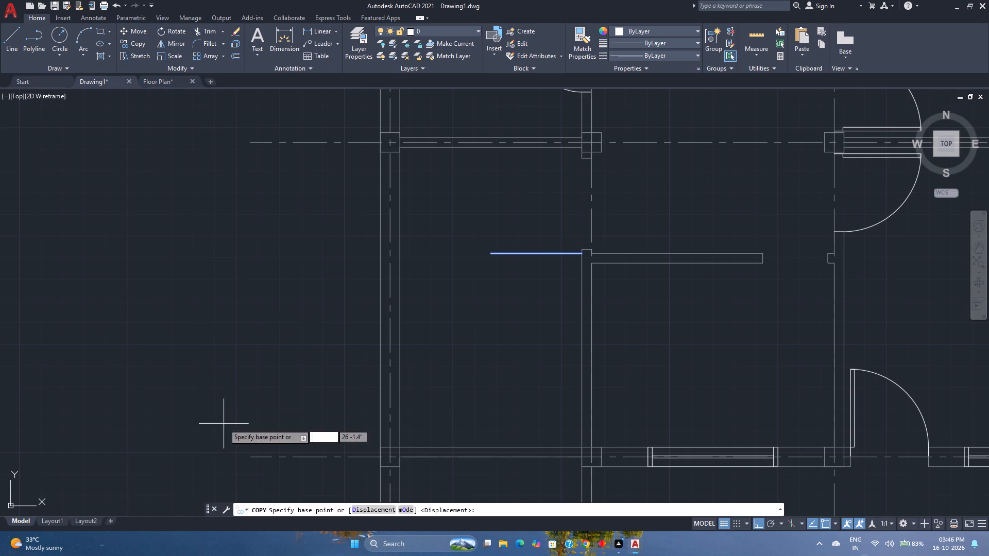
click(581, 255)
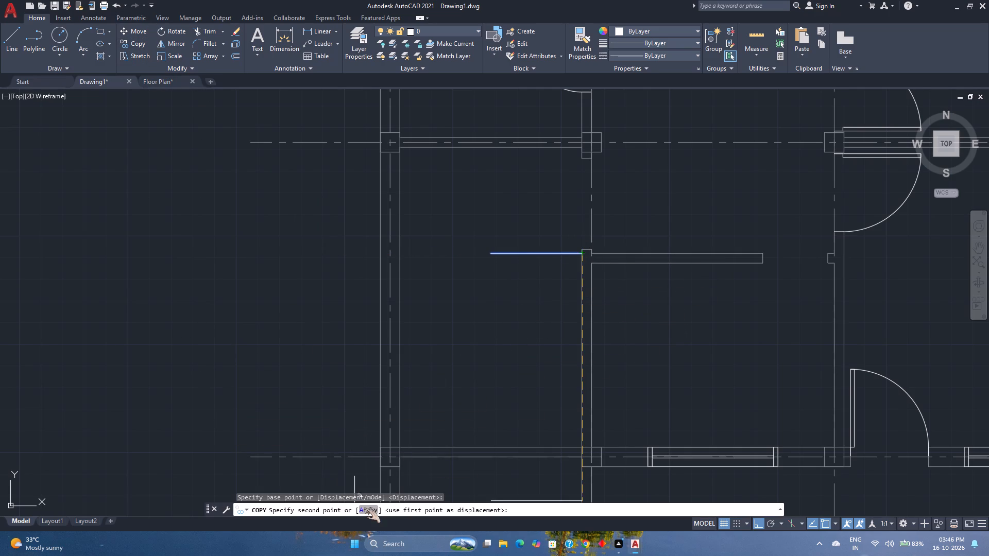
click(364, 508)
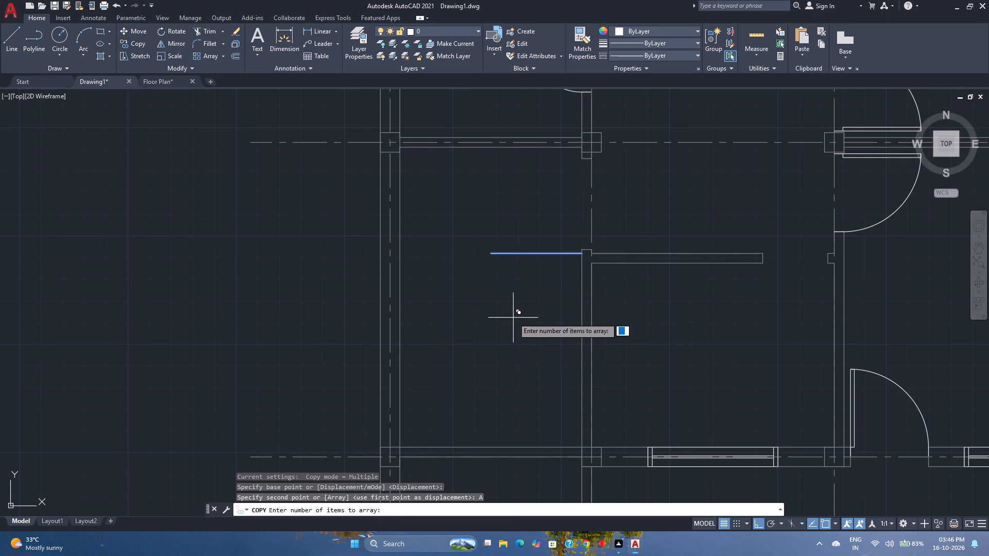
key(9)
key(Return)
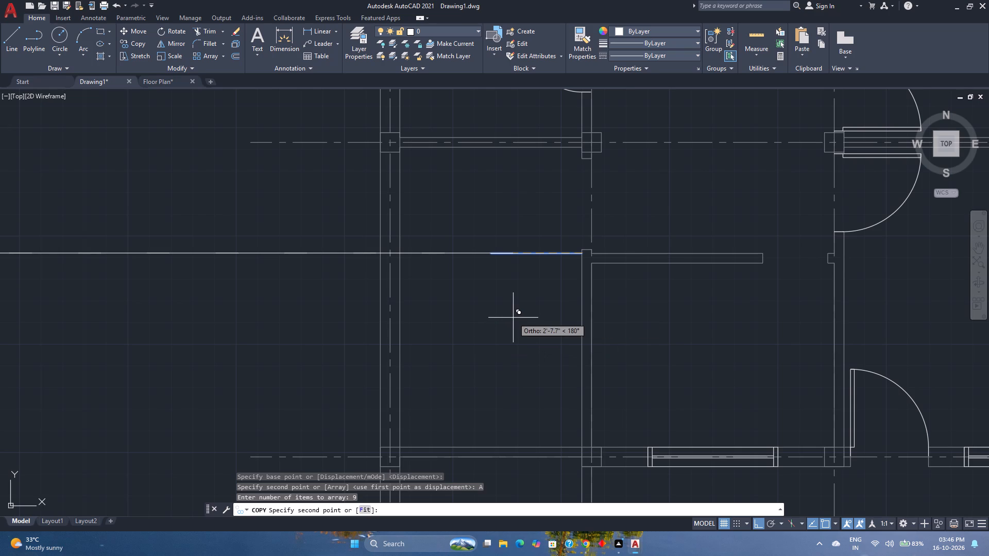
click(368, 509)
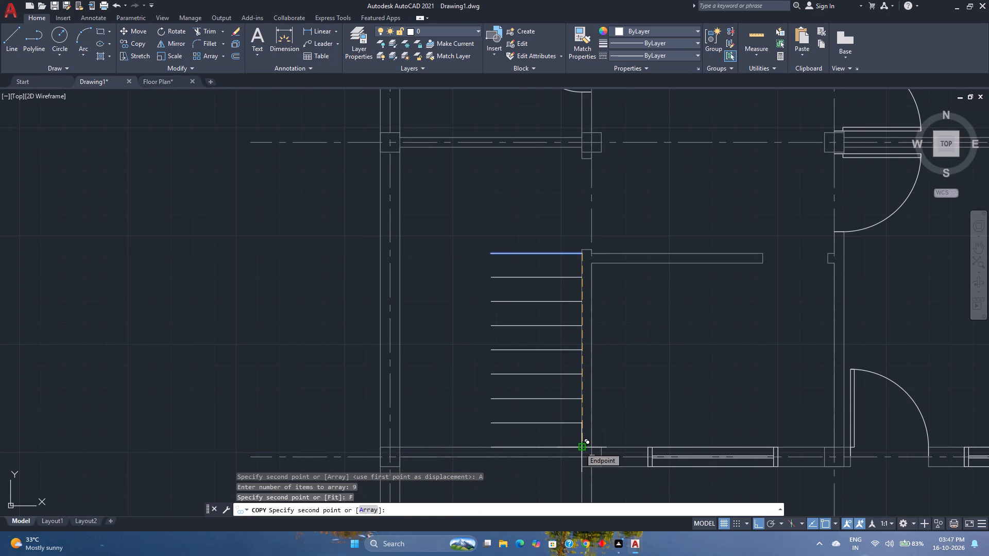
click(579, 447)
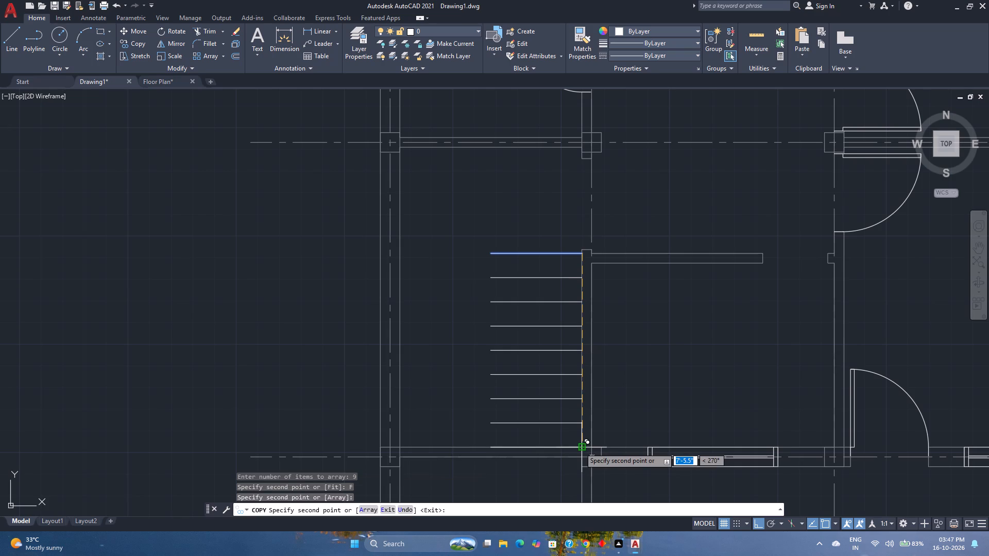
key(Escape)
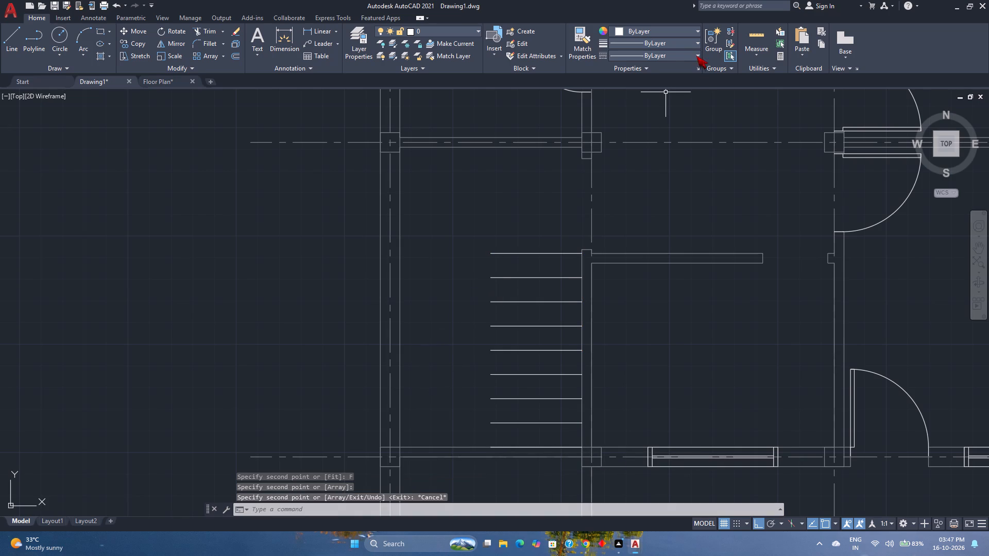
Measure the spacing between the arrayed tread lines near the bottom wall.
click(757, 33)
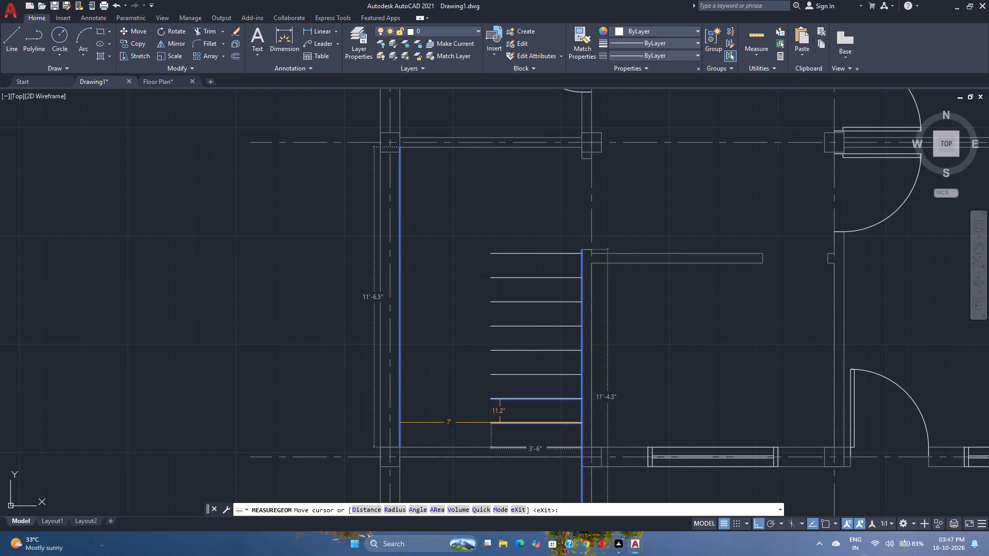
key(Escape)
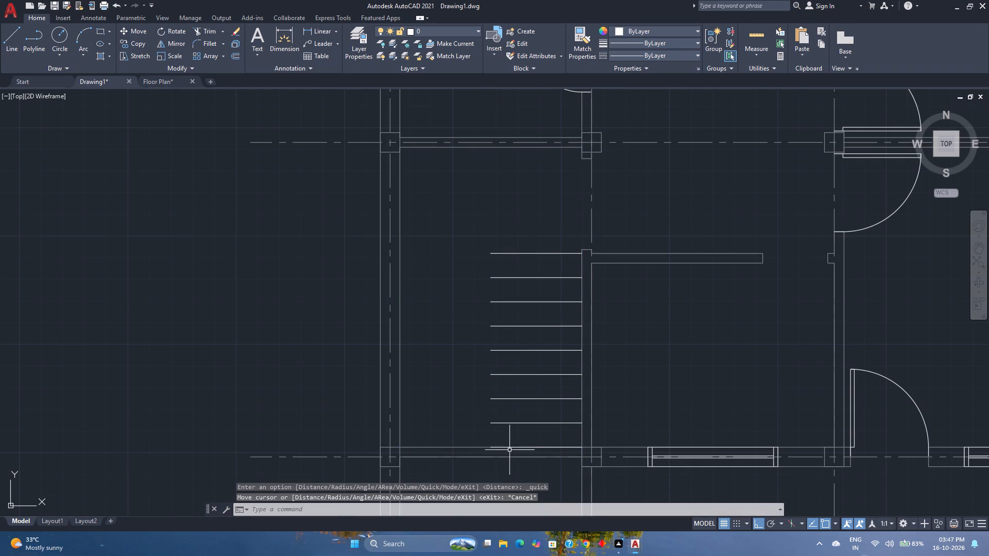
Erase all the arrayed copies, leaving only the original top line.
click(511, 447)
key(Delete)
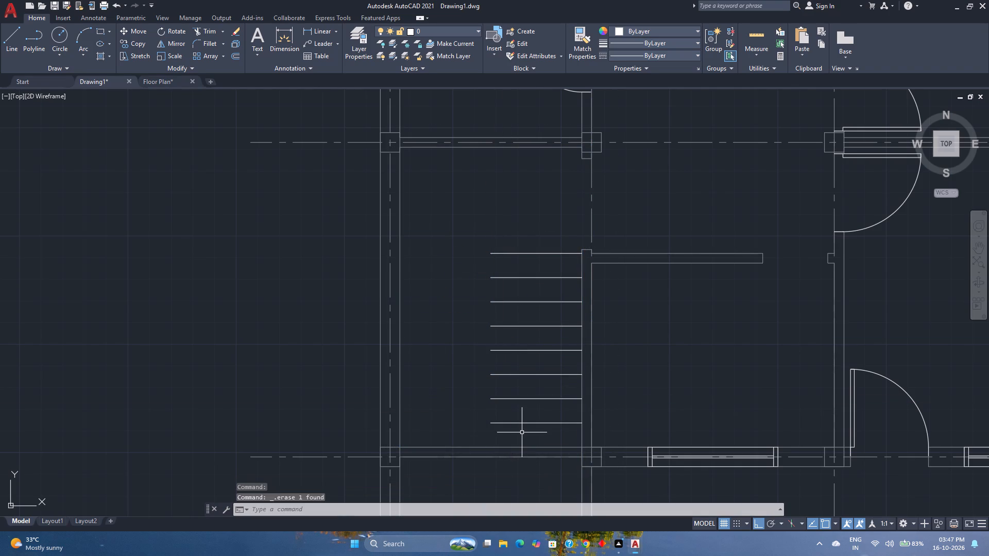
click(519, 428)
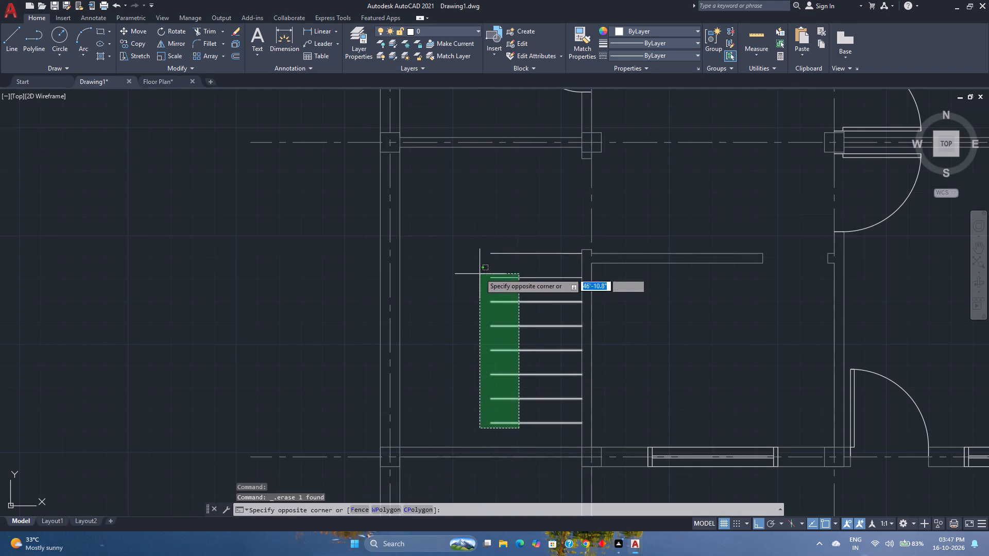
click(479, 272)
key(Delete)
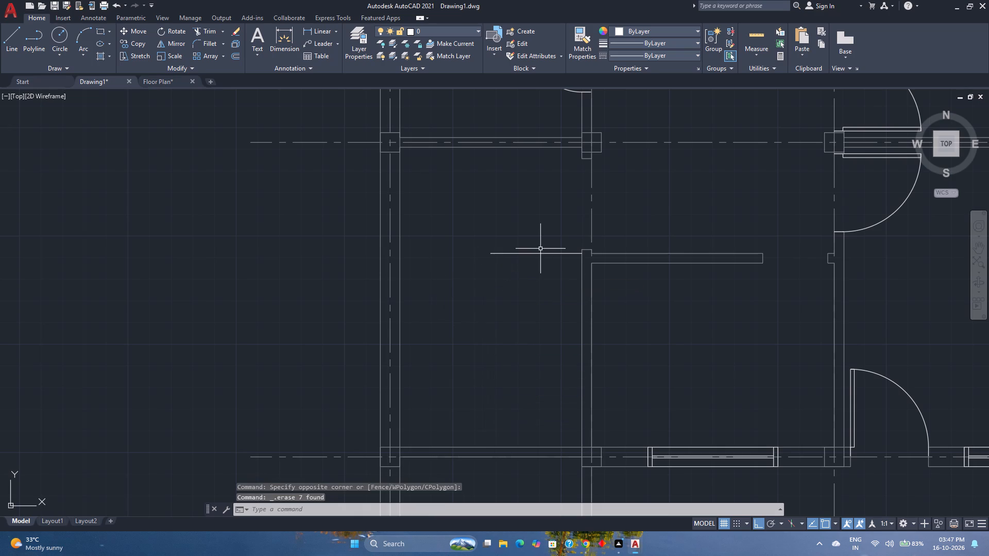
Copy the 3'6" line as a 10-item array fitted down along the inner wall to the bottom wall's upper face.
click(538, 254)
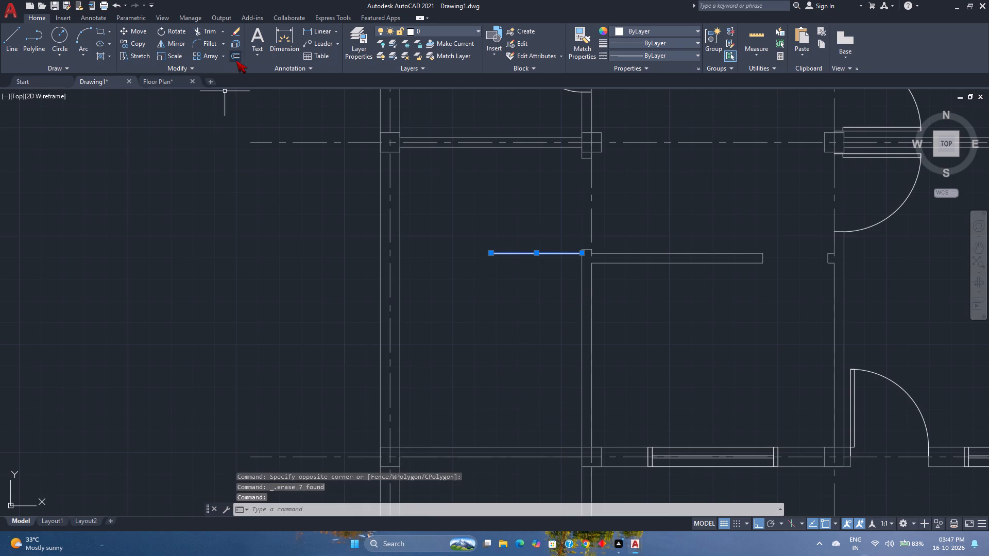
click(129, 38)
click(131, 44)
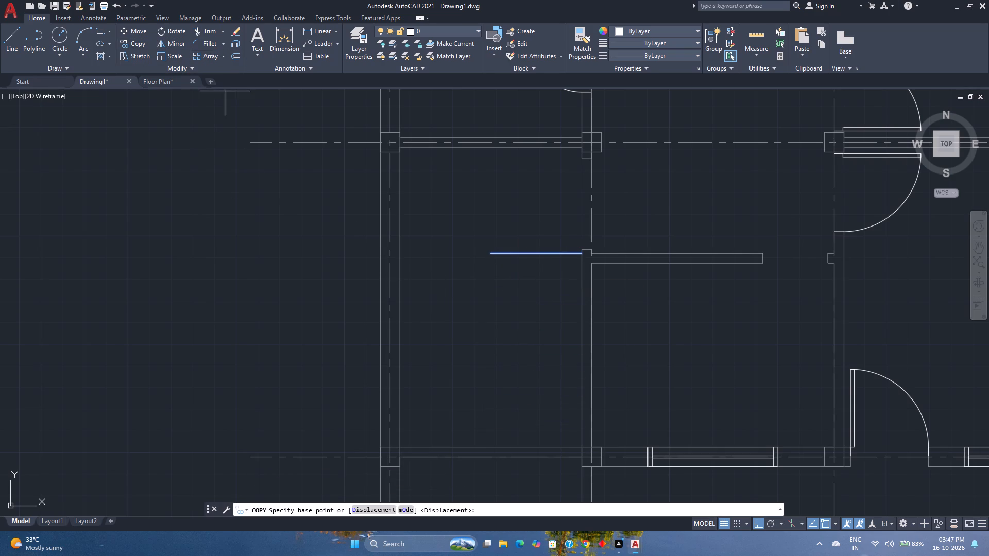
click(579, 255)
click(364, 508)
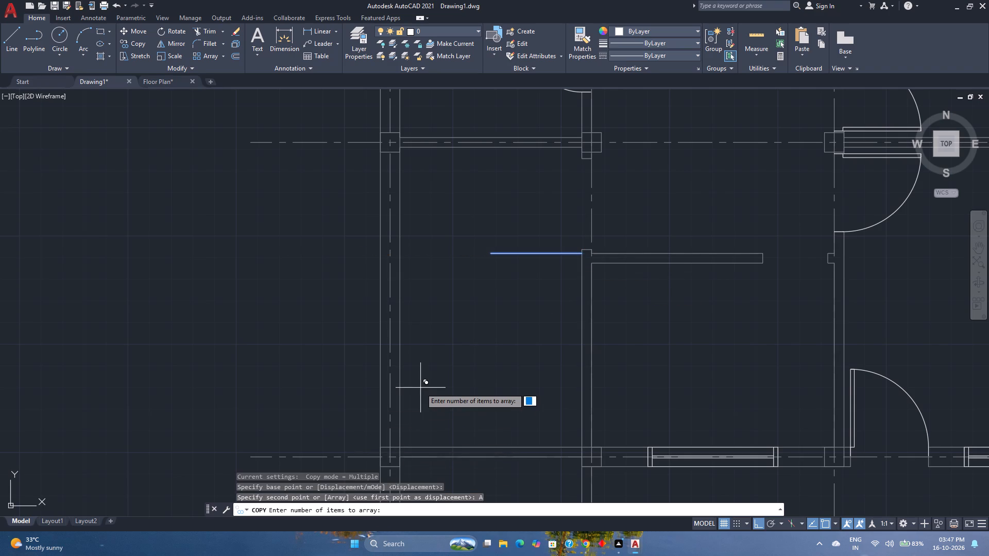
text(10)
key(Return)
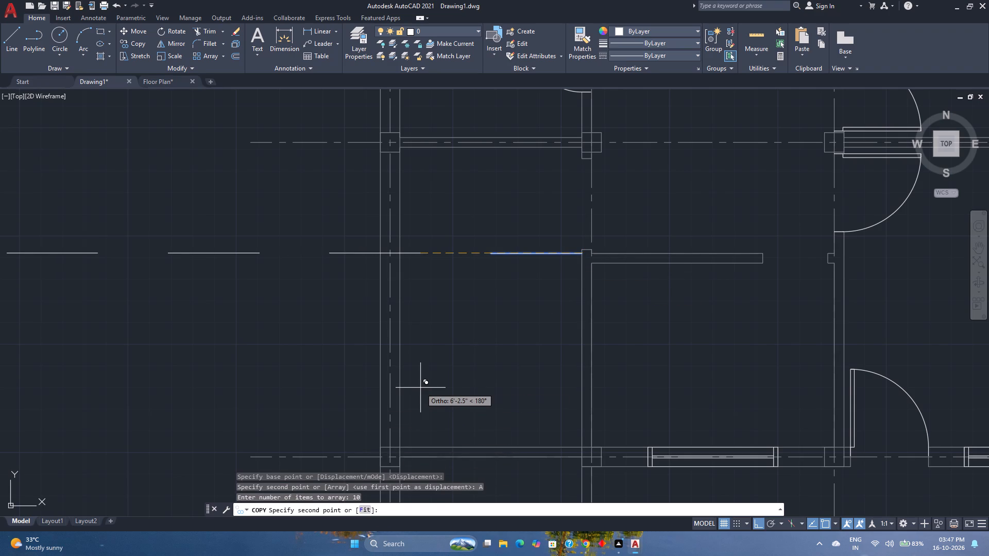
click(364, 510)
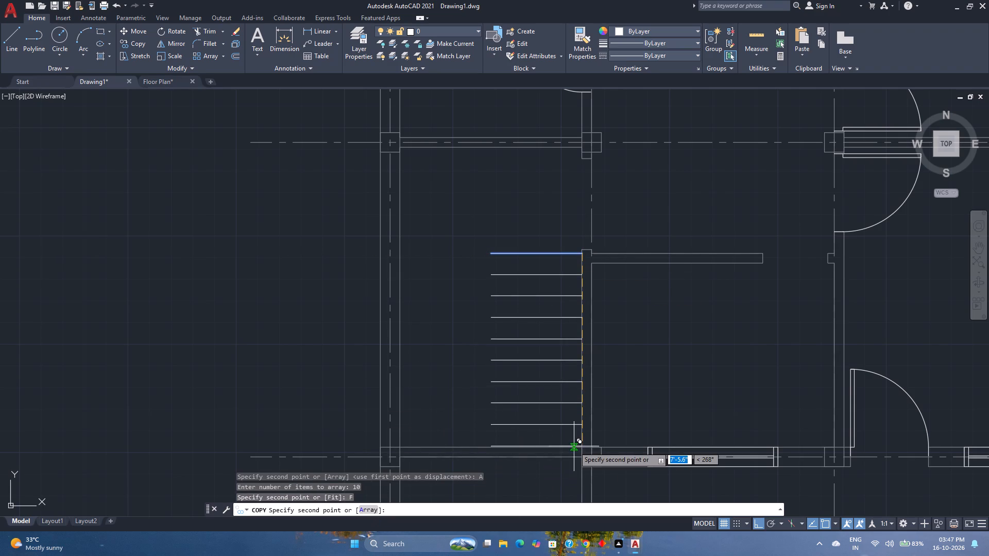
click(580, 446)
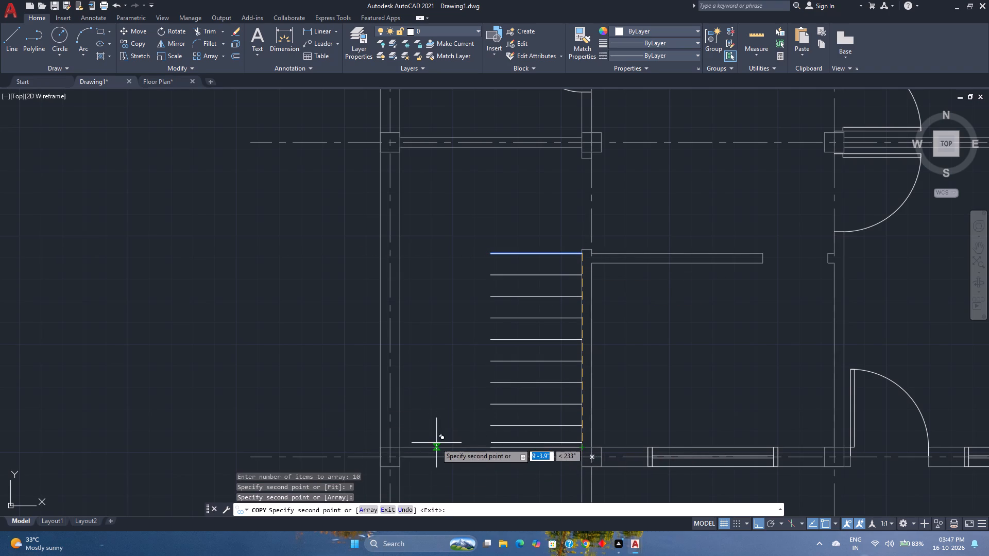
key(Escape)
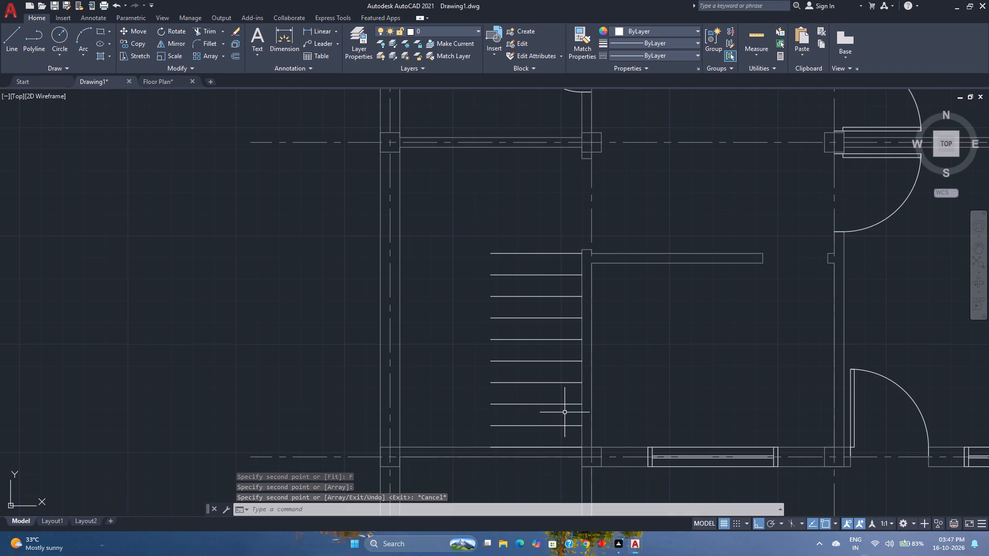
Measure the spacing between the top two tread lines.
scroll(577, 393, down, 2)
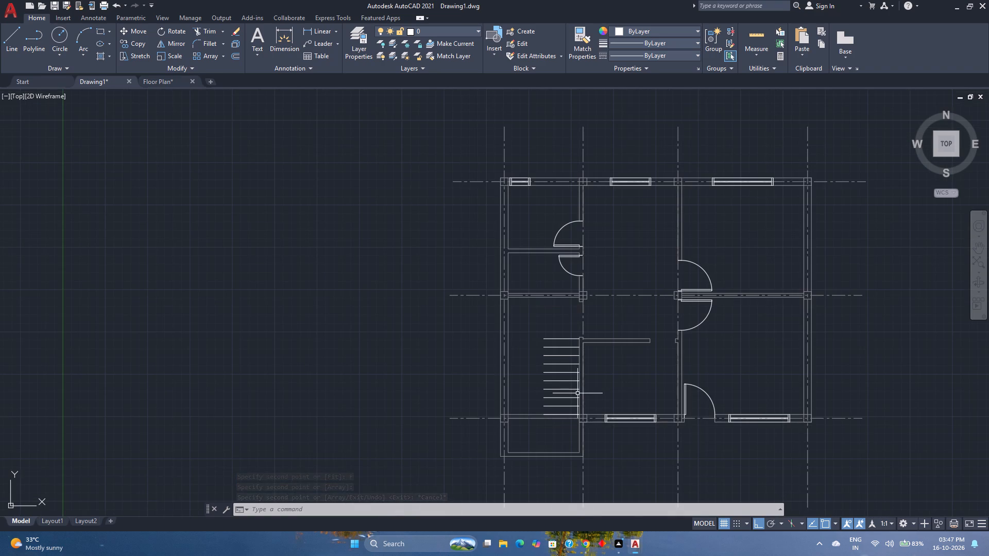
scroll(550, 410, up, 1)
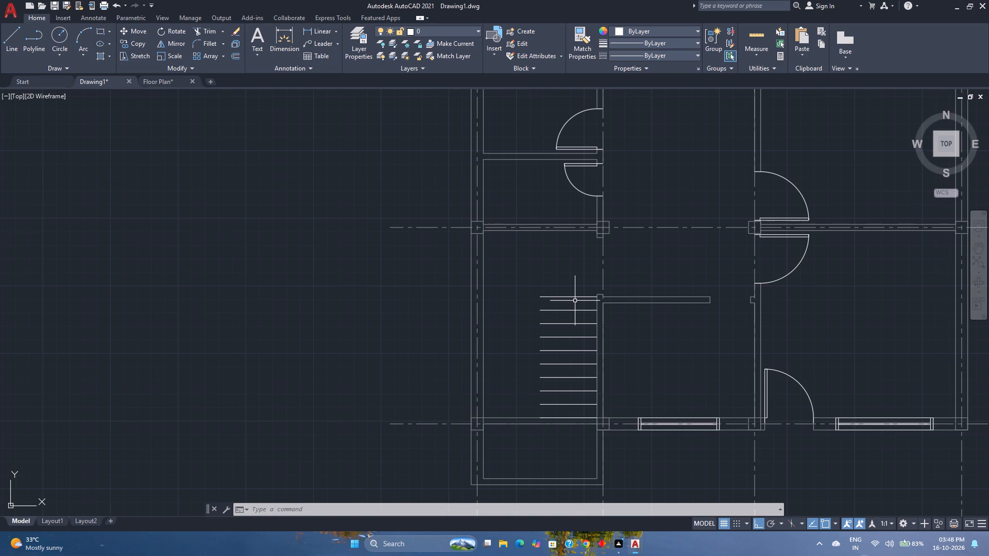
scroll(575, 301, up, 3)
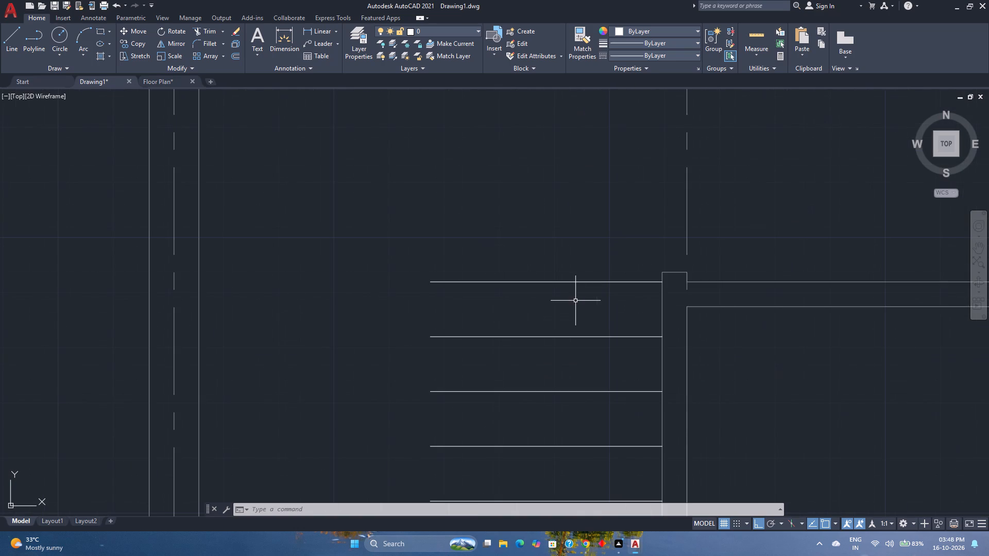
click(754, 32)
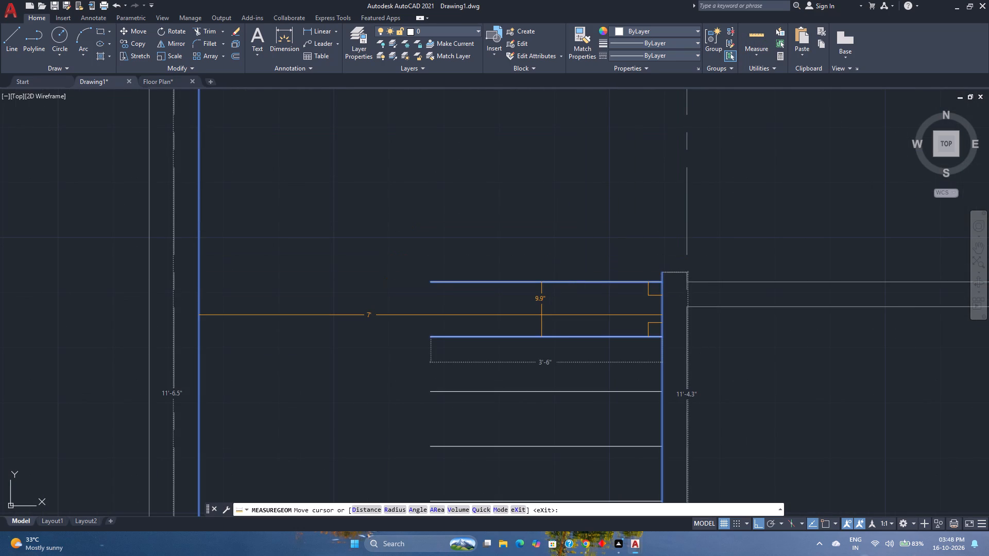
key(Escape)
Draw a vertical line joining the free ends of the tread lines, from the top tread to the bottom one.
scroll(541, 315, down, 4)
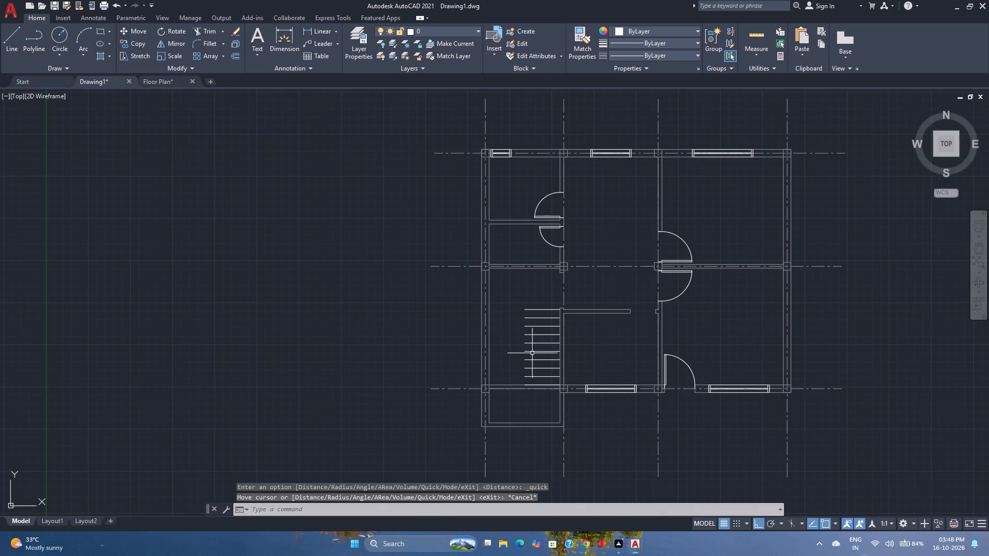
middle_drag(534, 372, 489, 354)
middle_click(489, 354)
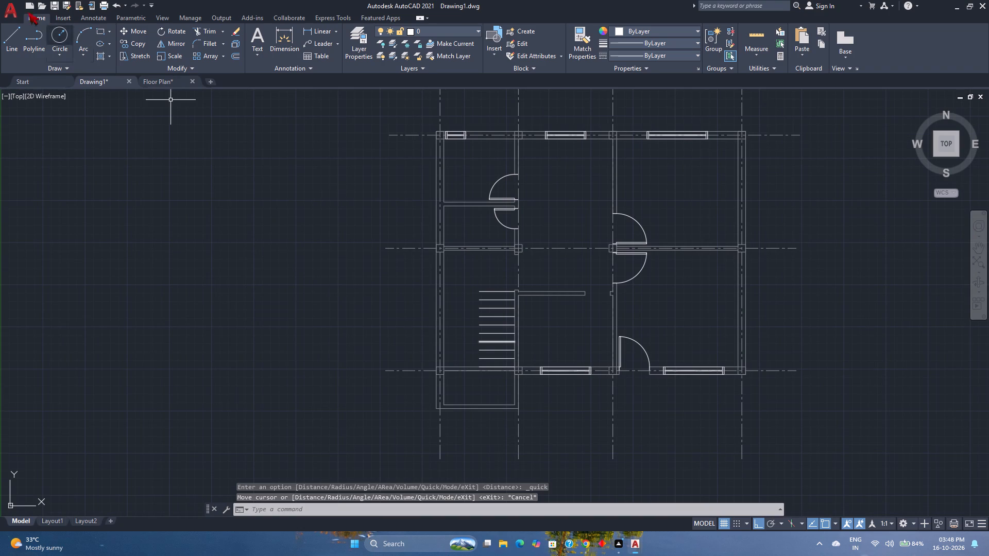
click(7, 38)
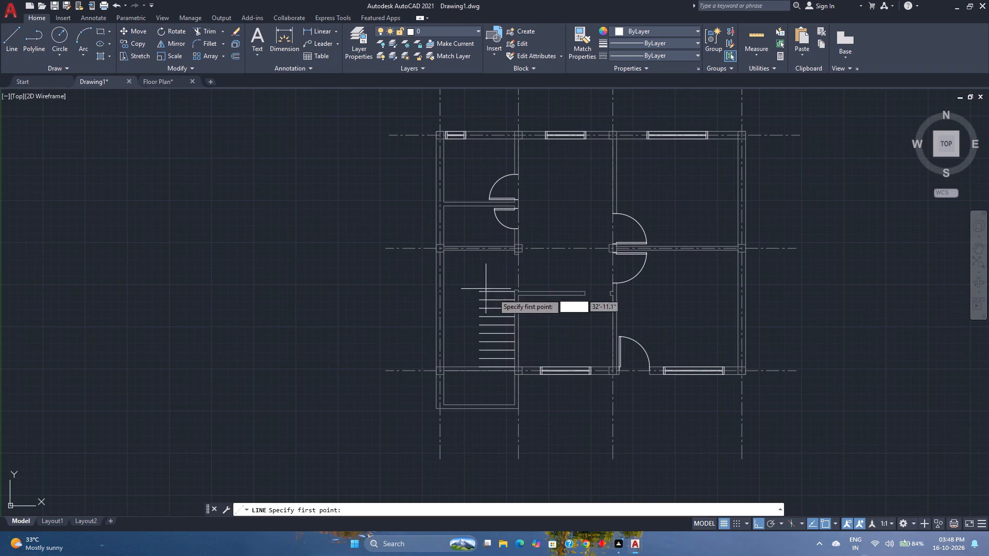
scroll(494, 294, up, 3)
click(434, 285)
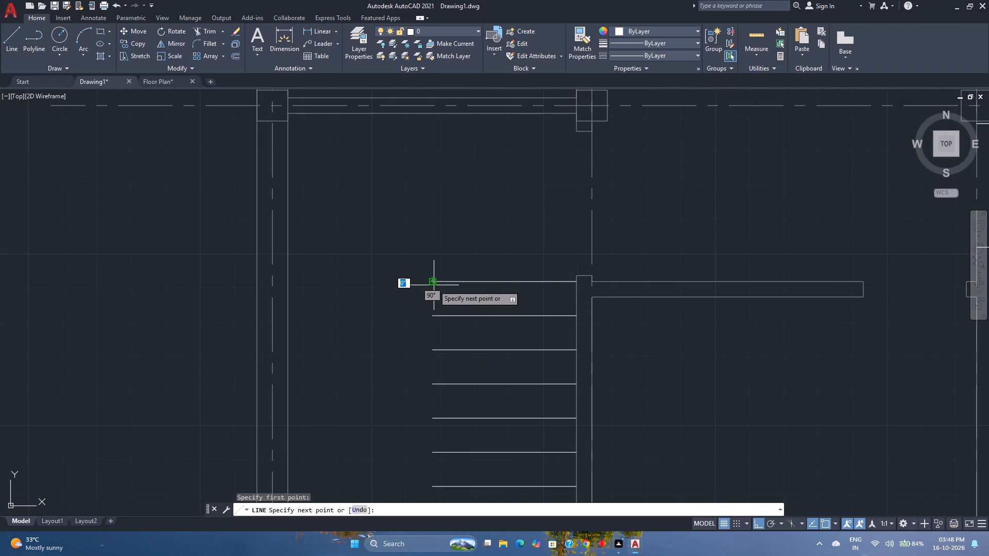
scroll(434, 285, down, 3)
scroll(420, 351, up, 2)
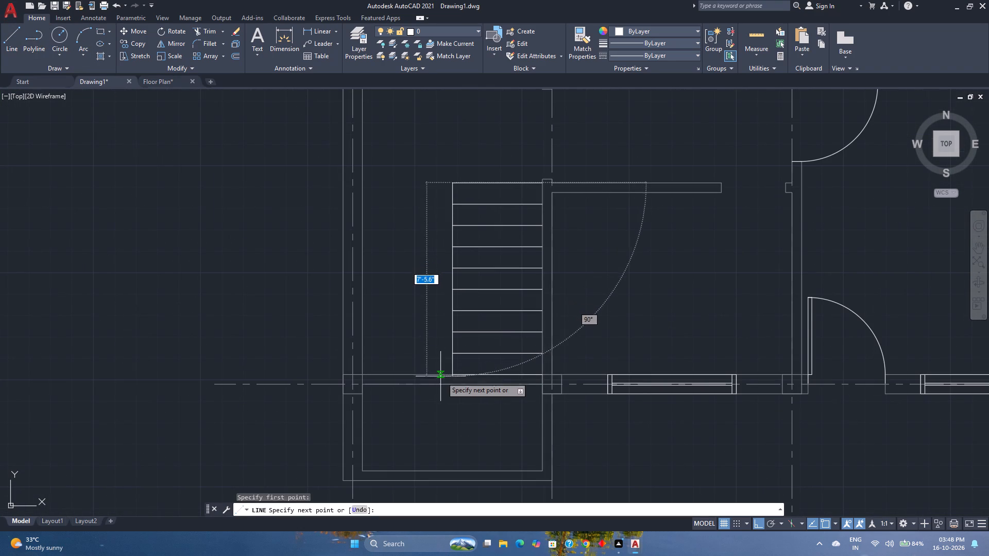
click(452, 377)
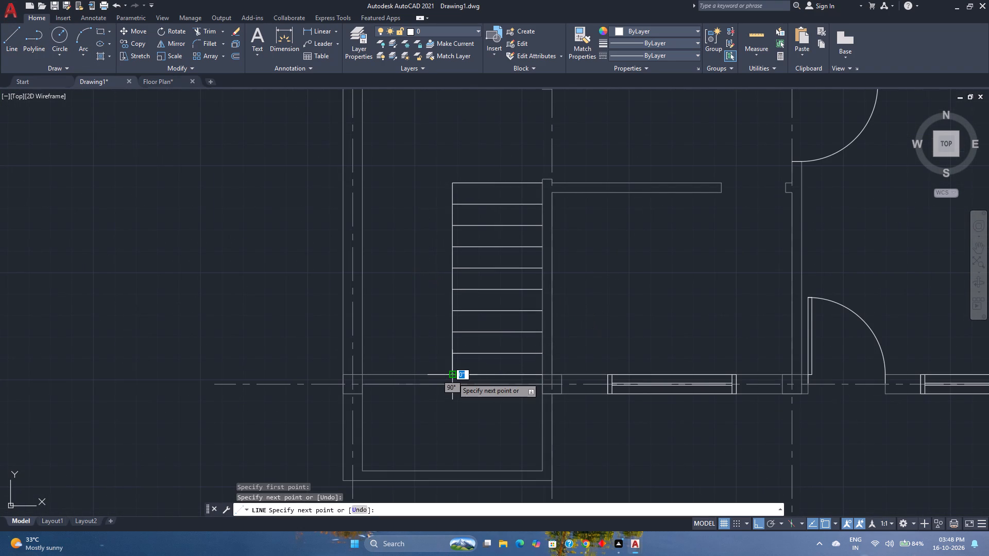
key(Escape)
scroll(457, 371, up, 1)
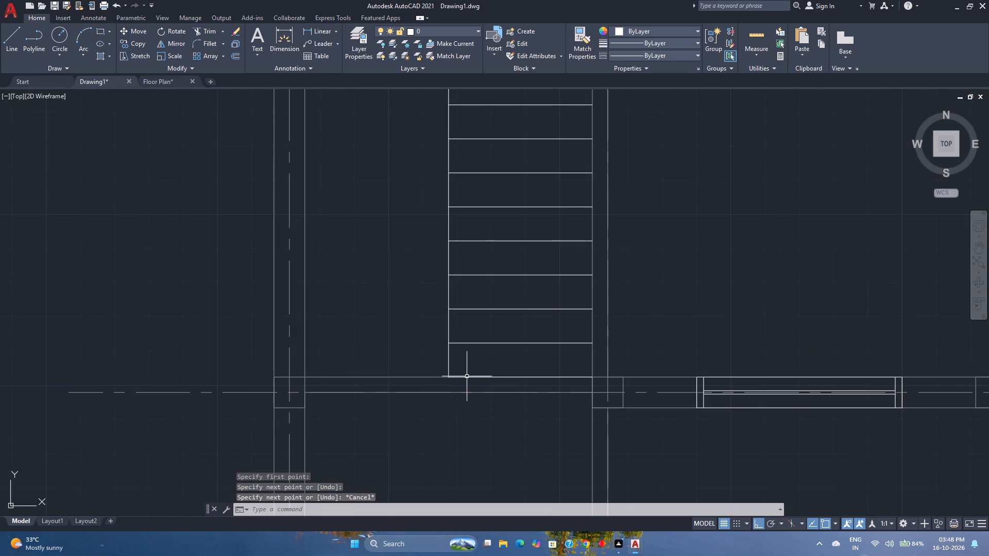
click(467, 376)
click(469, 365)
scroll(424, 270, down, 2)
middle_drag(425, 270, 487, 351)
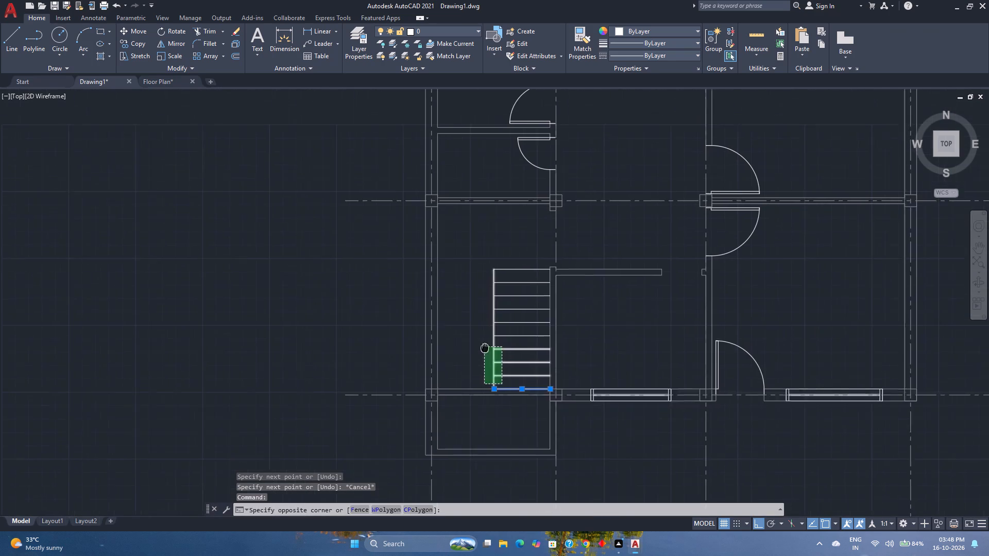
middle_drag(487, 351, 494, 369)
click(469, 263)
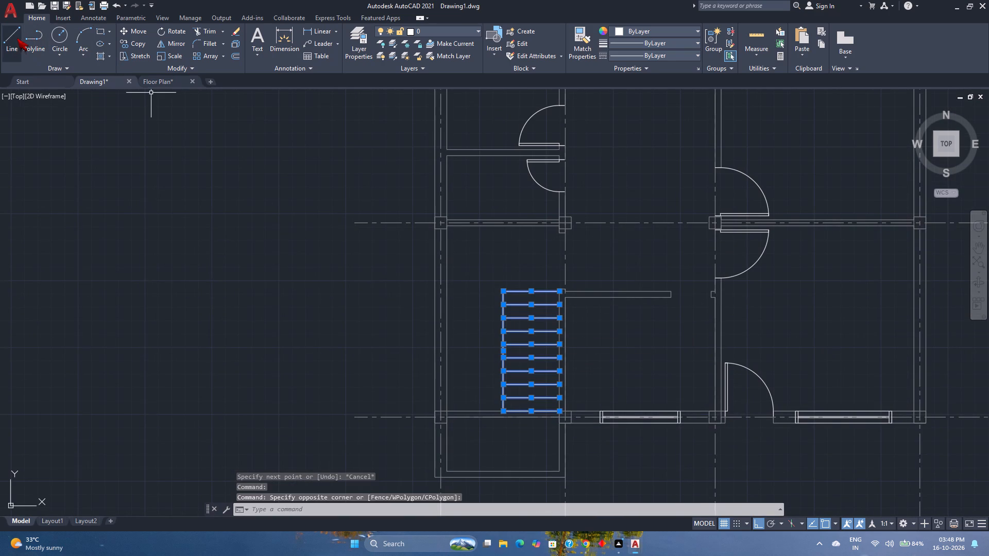
Draw a vertical line along the wall-side ends of the stair treads, from the top tread to the bottom one.
click(17, 38)
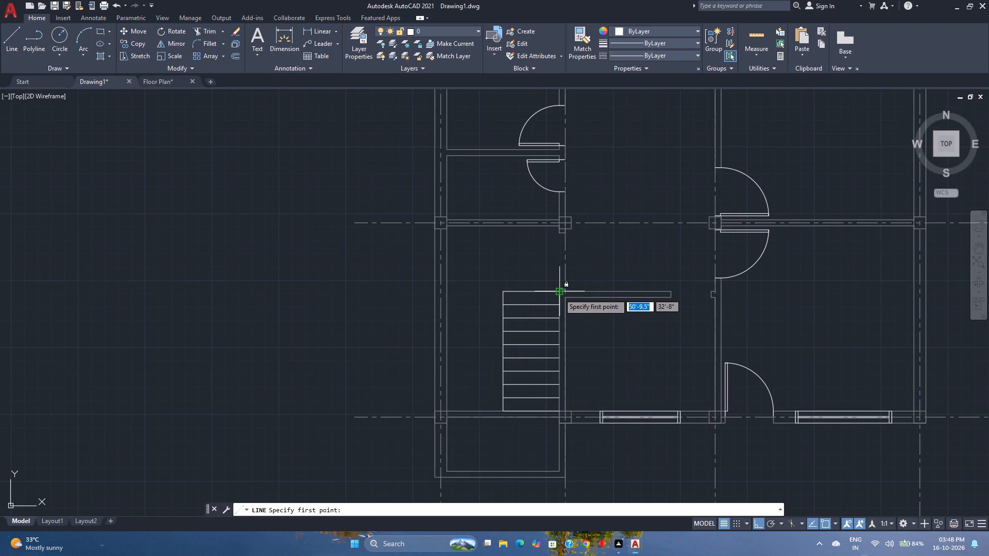
click(559, 293)
scroll(559, 408, up, 3)
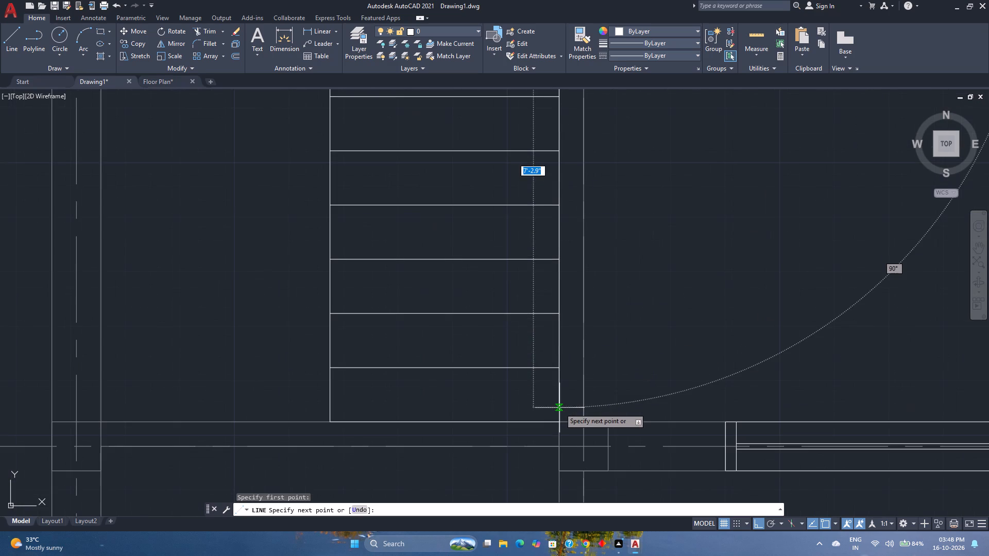
click(558, 420)
key(Escape)
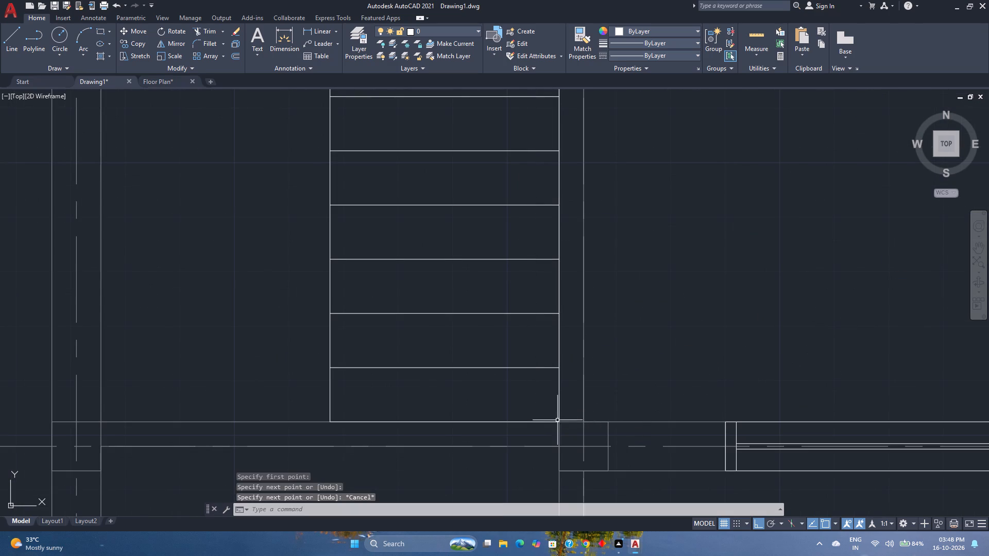
Group all the staircase lines, including the treads and both vertical side lines, into one object.
click(543, 421)
click(559, 397)
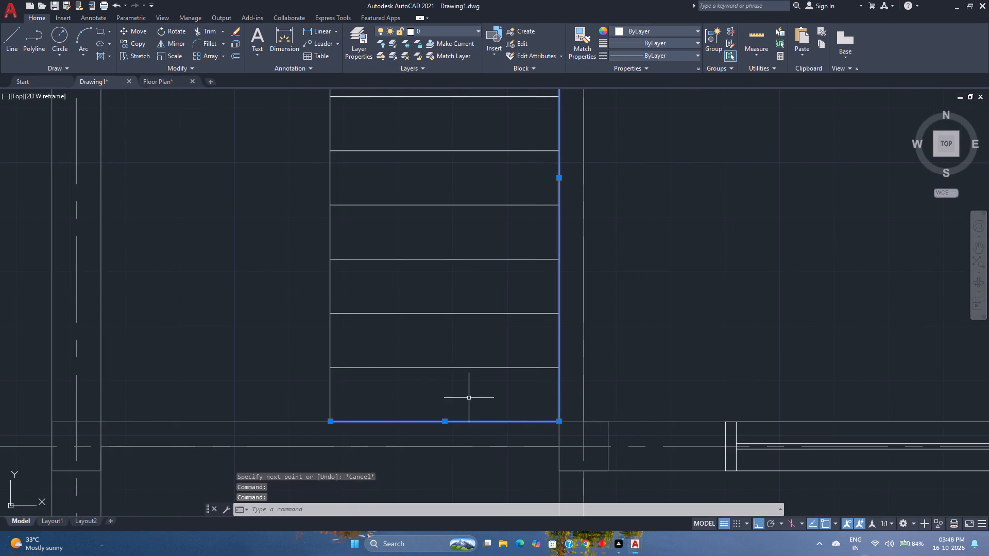
scroll(468, 393, down, 2)
middle_drag(468, 393, 486, 409)
middle_click(486, 409)
click(486, 409)
click(363, 208)
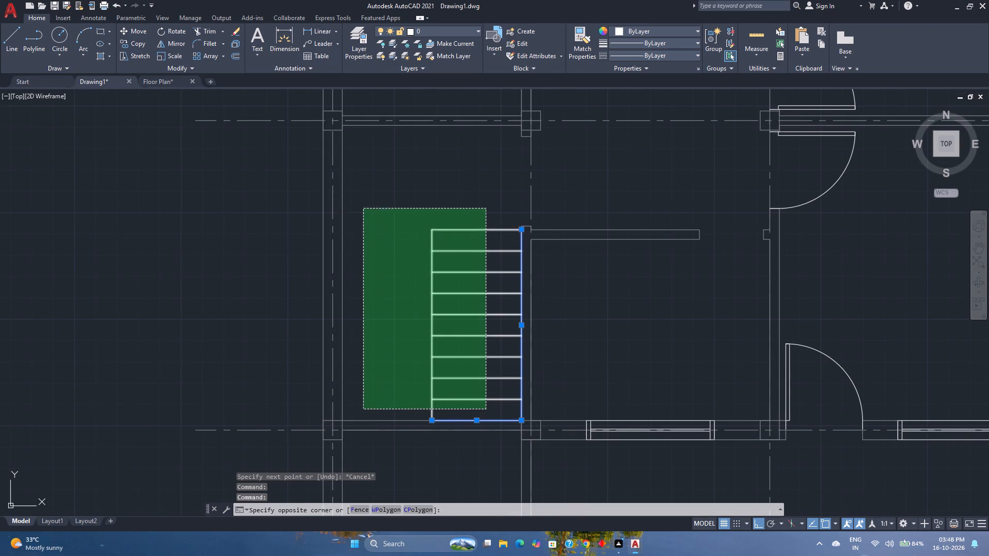
key(g)
key(Return)
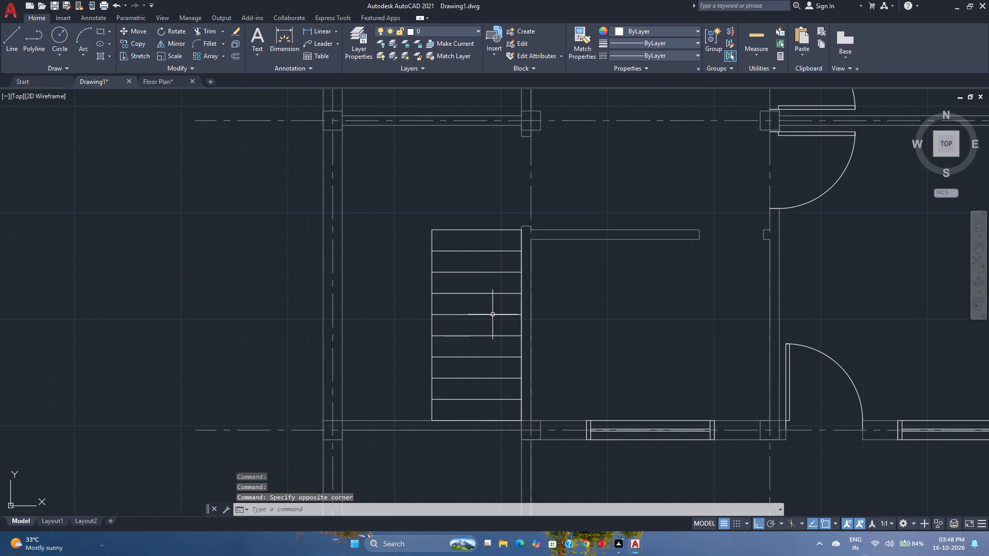
scroll(494, 307, down, 2)
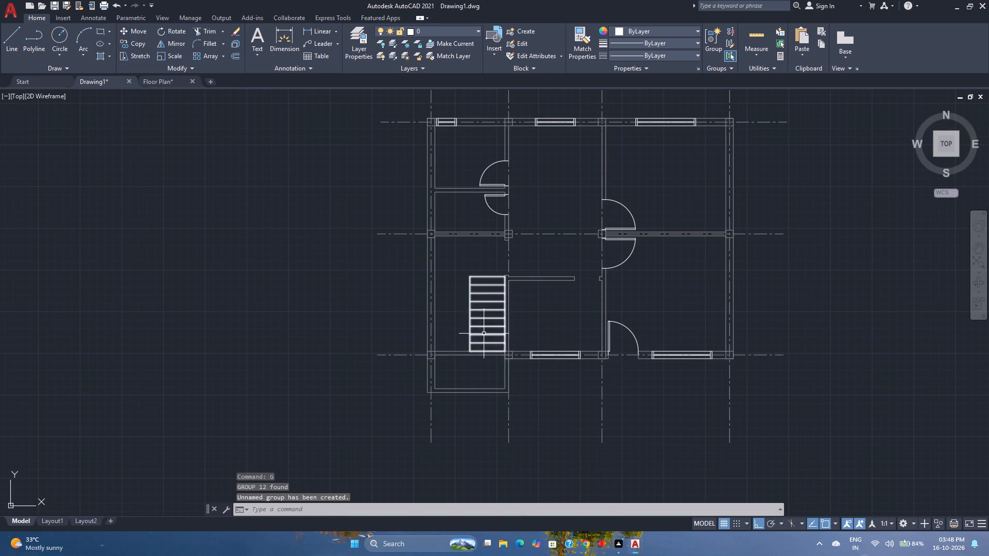
click(484, 334)
scroll(414, 322, down, 1)
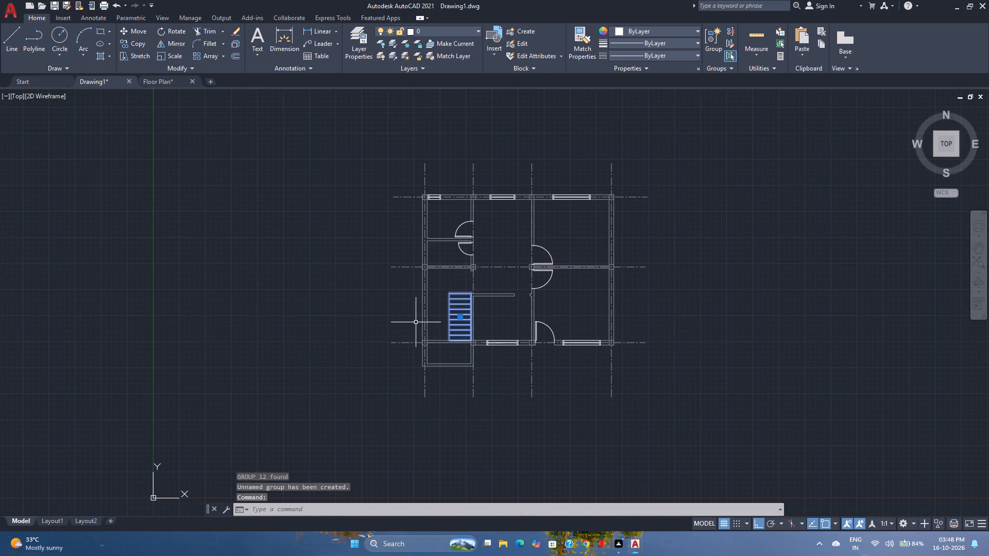
key(Escape)
Start saving the drawing and choose the Fuji Files folder on drive E: as its location.
key(ctrl+s)
scroll(557, 364, up, 1)
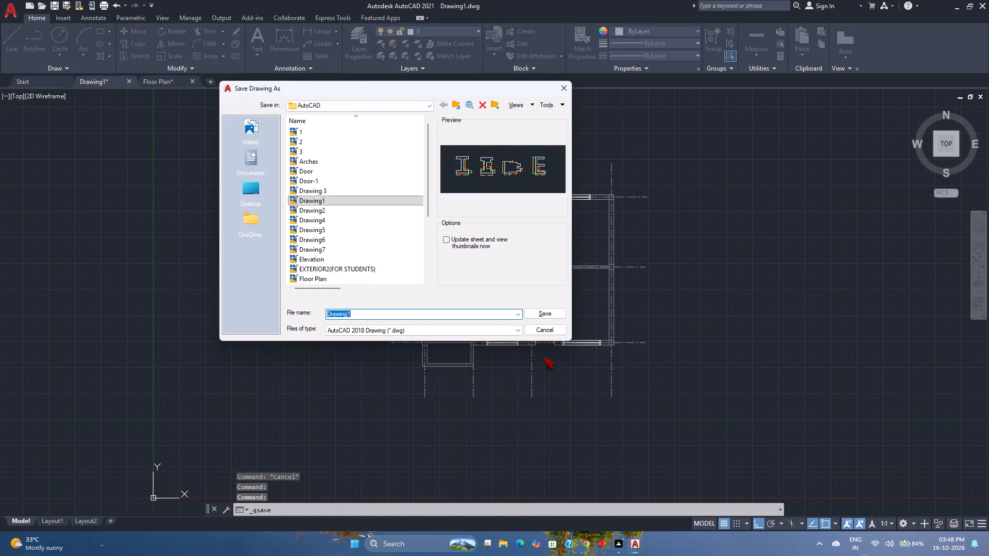
scroll(350, 170, up, 7)
click(257, 184)
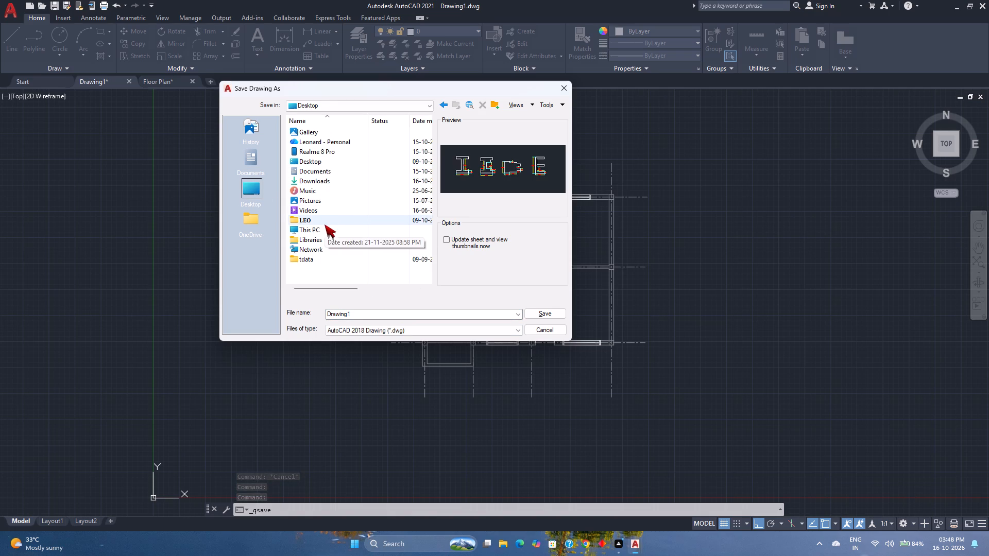
click(328, 231)
double_click(328, 231)
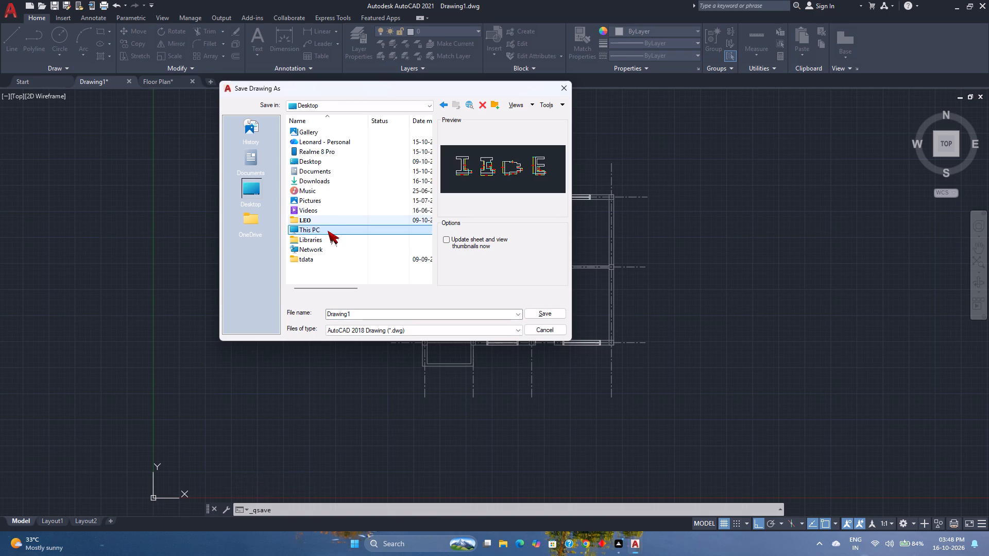
double_click(321, 157)
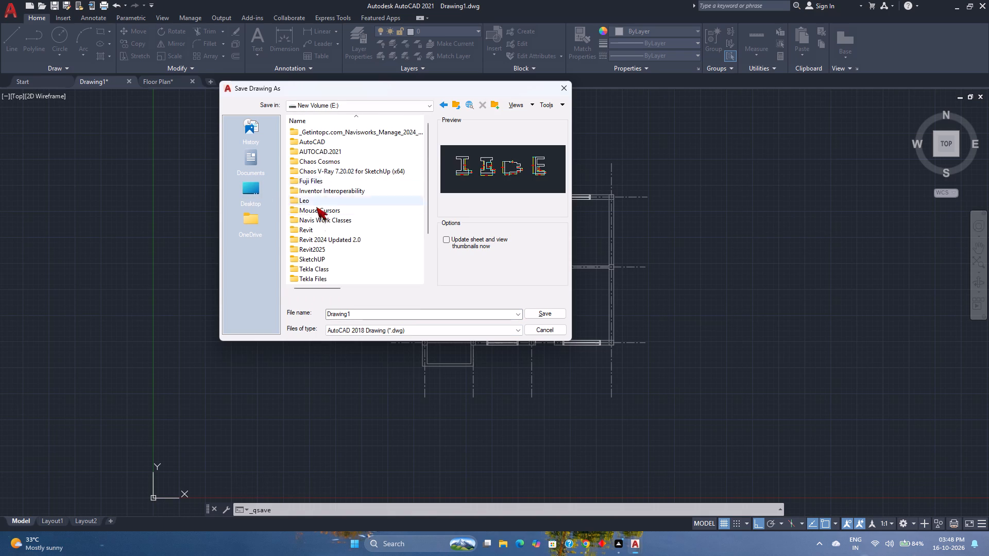
double_click(312, 178)
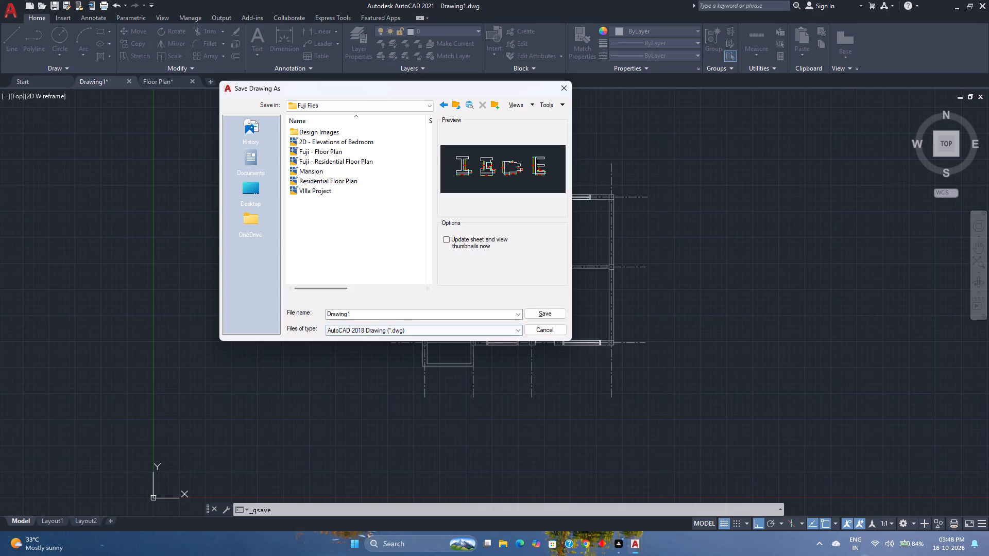
Save the drawing under the file name "Fuji - 2d Elevation & Sections".
click(362, 315)
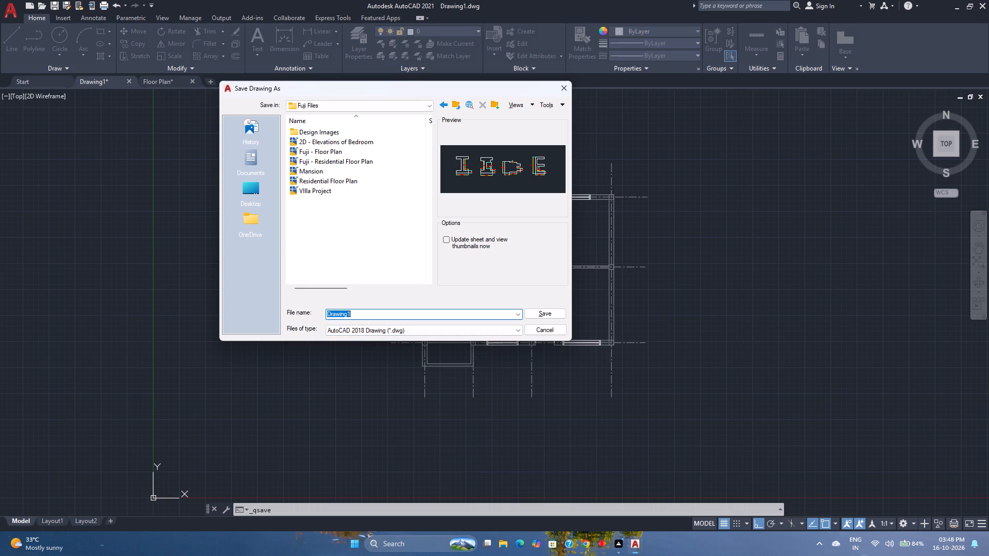
text(Fui)
key(BackSpace)
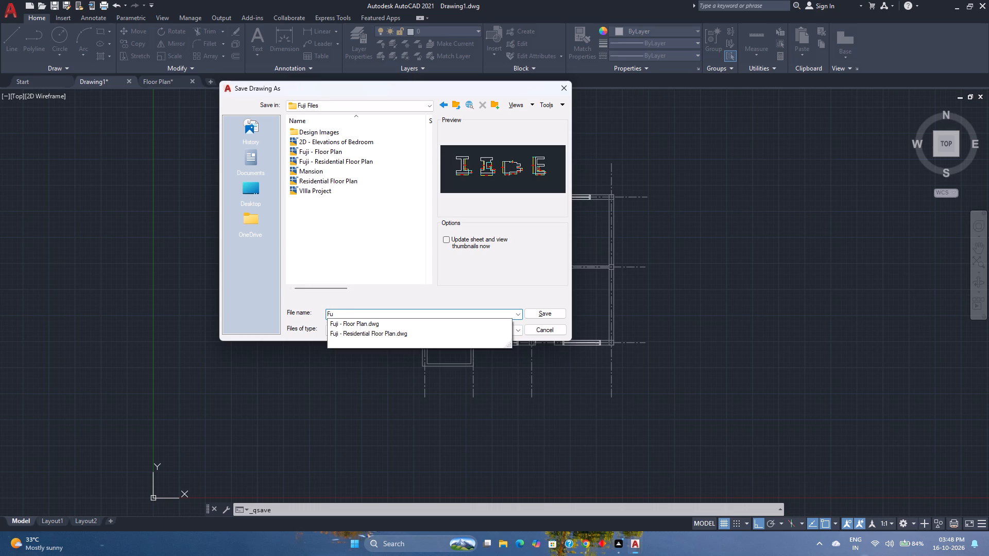
text(ji)
key(space)
text(-)
key(space)
key(2)
text(d)
key(space)
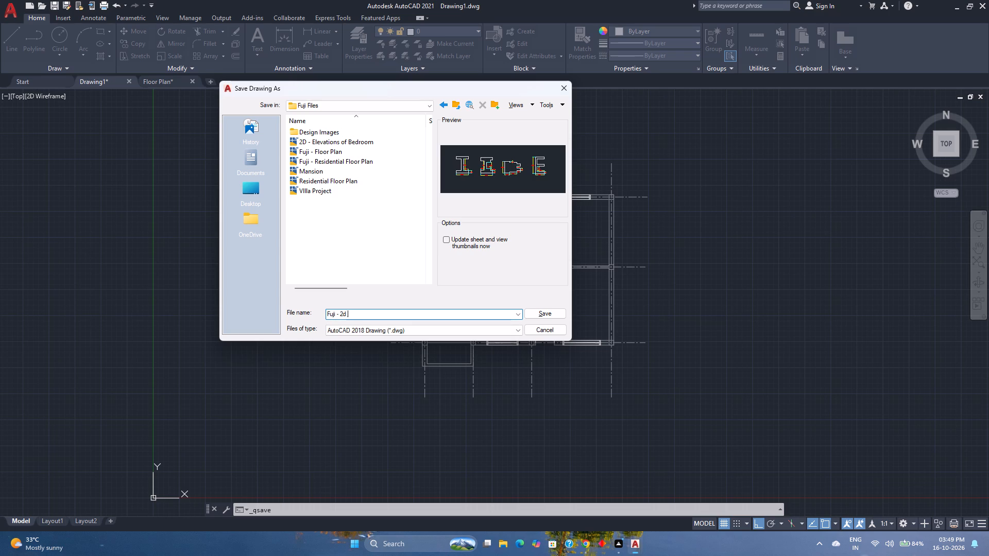
text(ele)
key(BackSpace)
key(BackSpace)
key(BackSpace)
text(Elev)
text(ation and =)
key(BackSpace)
key(BackSpace)
key(BackSpace)
key(BackSpace)
key(BackSpace)
text(& Sectiosn)
key(BackSpace)
key(BackSpace)
text(ns)
key(Return)
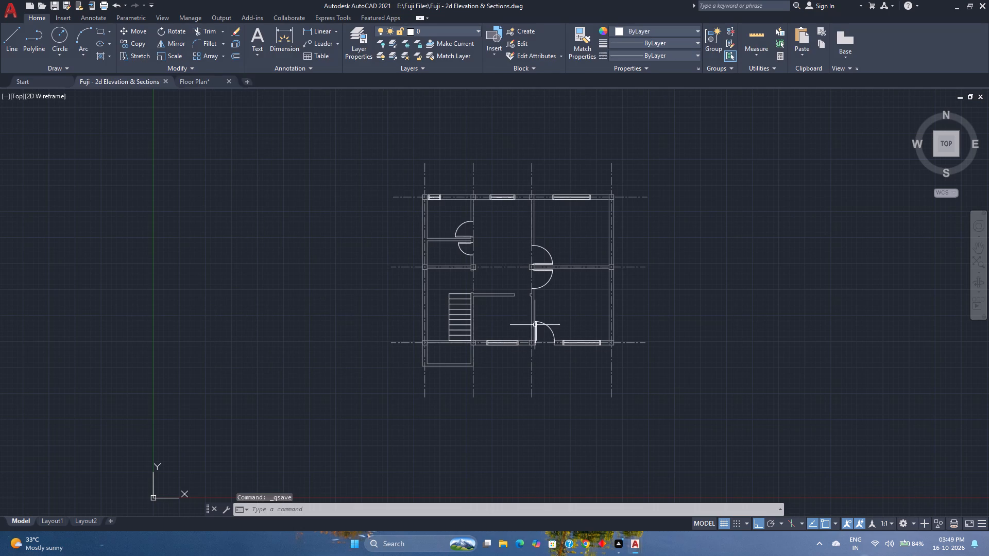
Copy the door just below the right-hand rooms' dividing wall to the opening above the staircase, placing its hinge corner at the wall stub's end.
scroll(575, 315, up, 2)
middle_drag(575, 315, 495, 314)
middle_click(495, 314)
scroll(495, 314, down, 1)
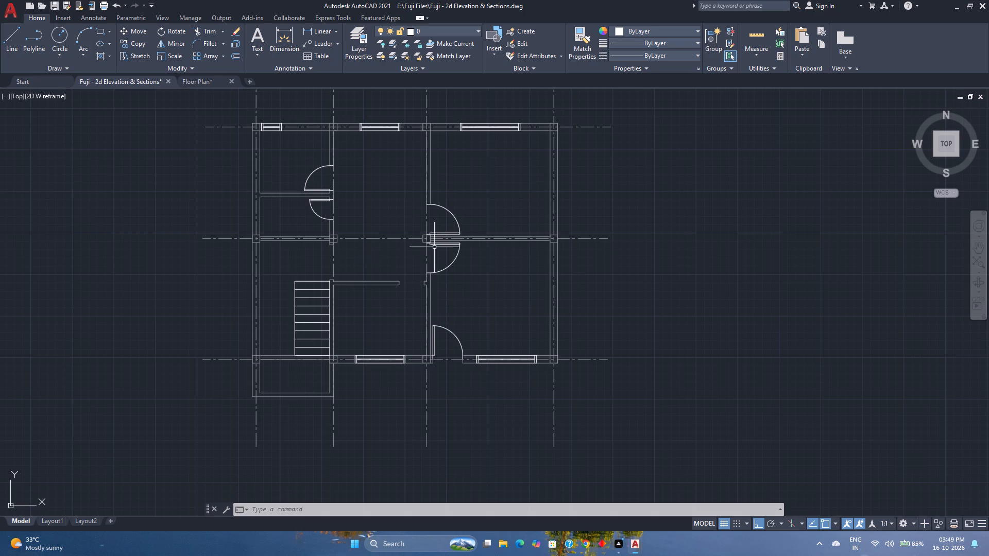
click(464, 262)
click(451, 255)
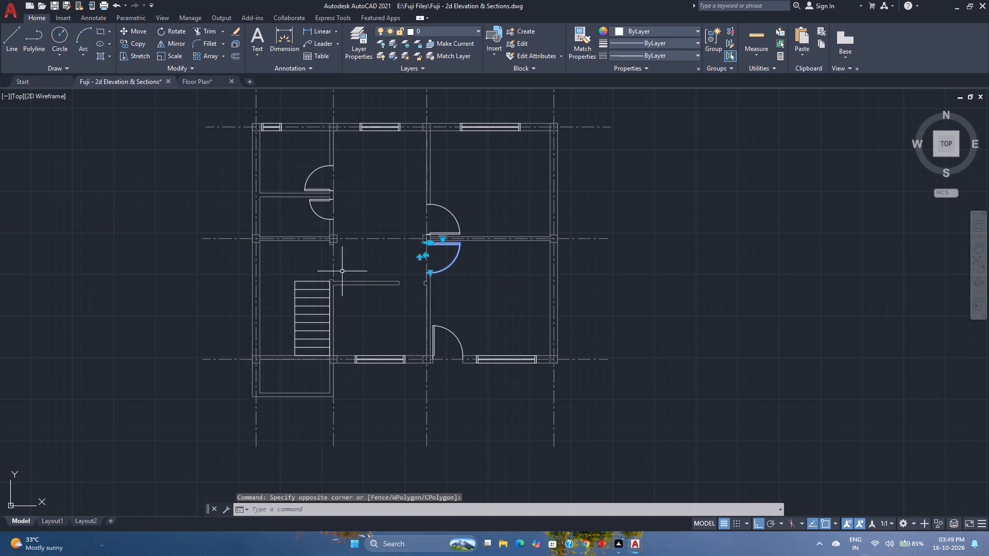
click(138, 43)
scroll(425, 237, up, 4)
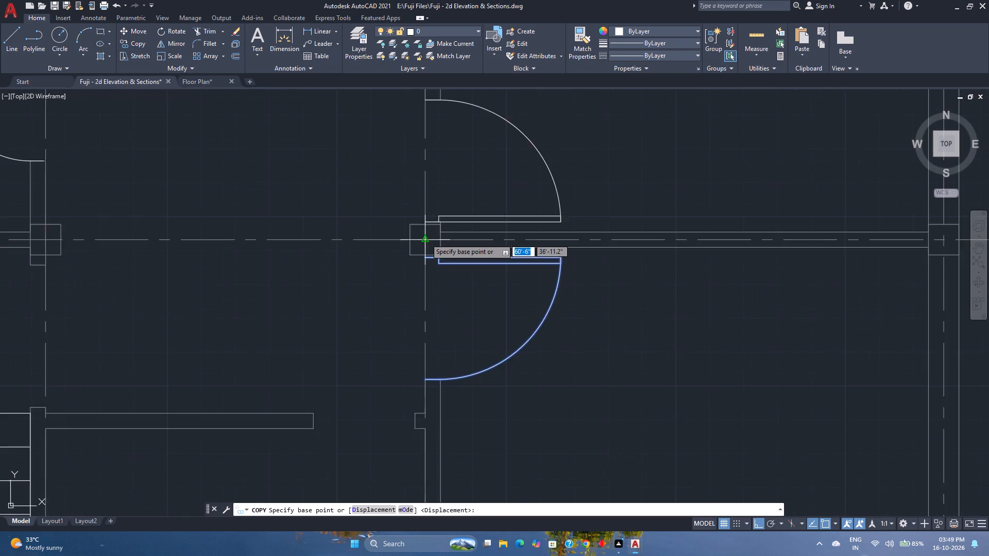
scroll(444, 271, up, 3)
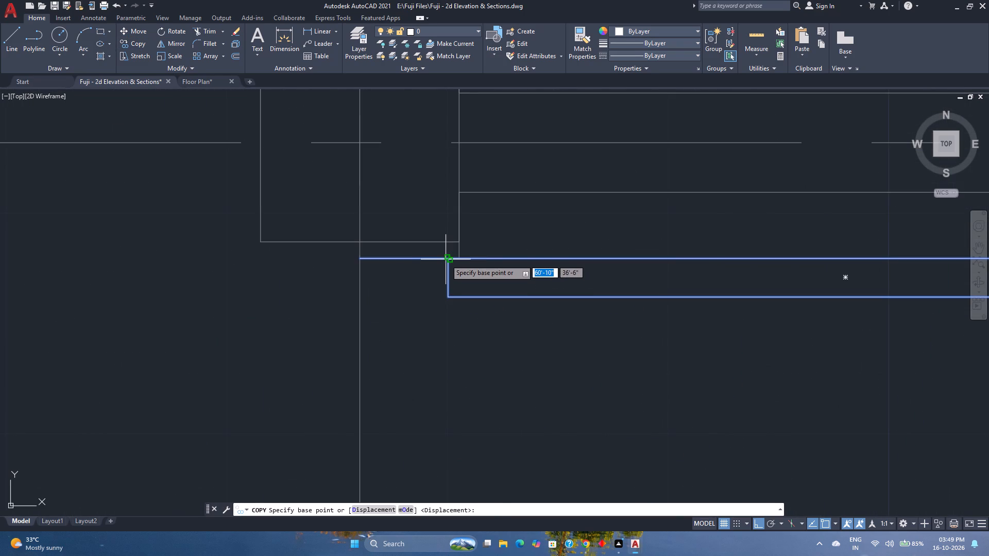
click(446, 259)
scroll(310, 264, down, 6)
middle_drag(310, 264, 465, 282)
middle_click(478, 282)
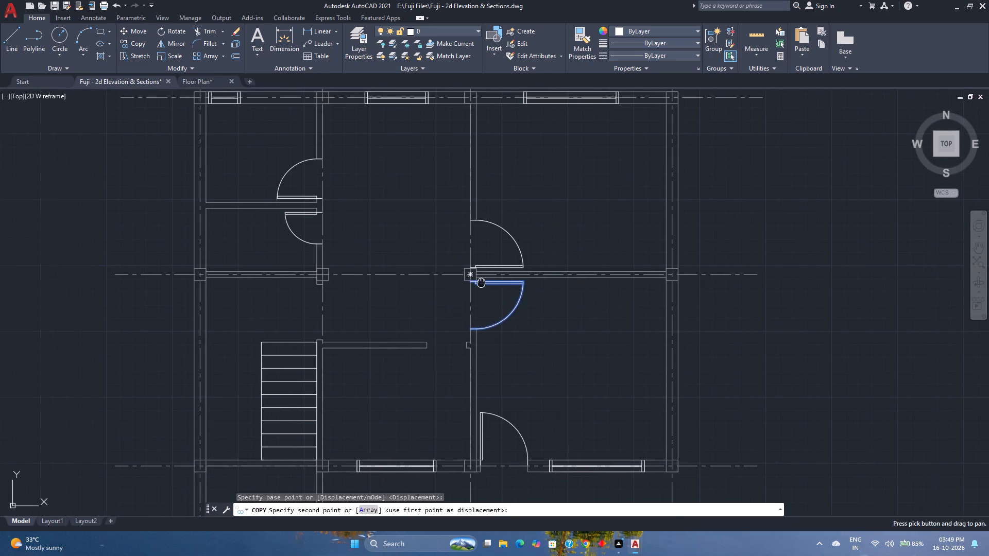
scroll(345, 297, up, 2)
click(285, 267)
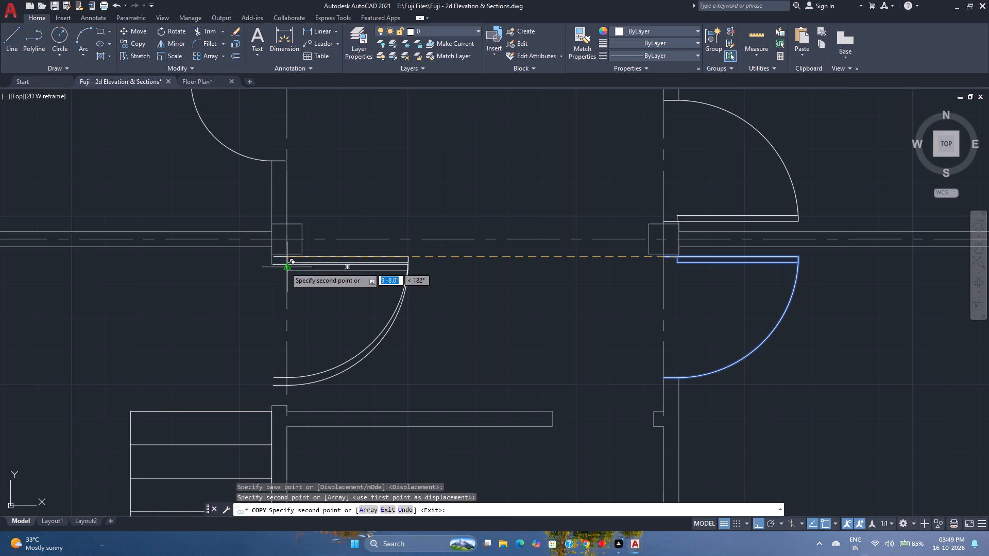
key(Escape)
Flip the copied door horizontally so it swings into the staircase room.
click(370, 362)
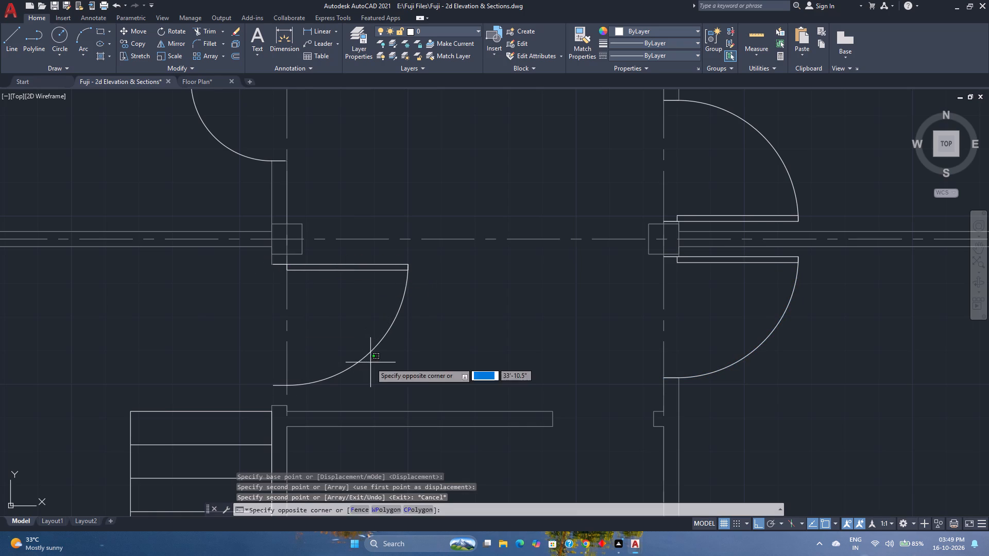
click(347, 335)
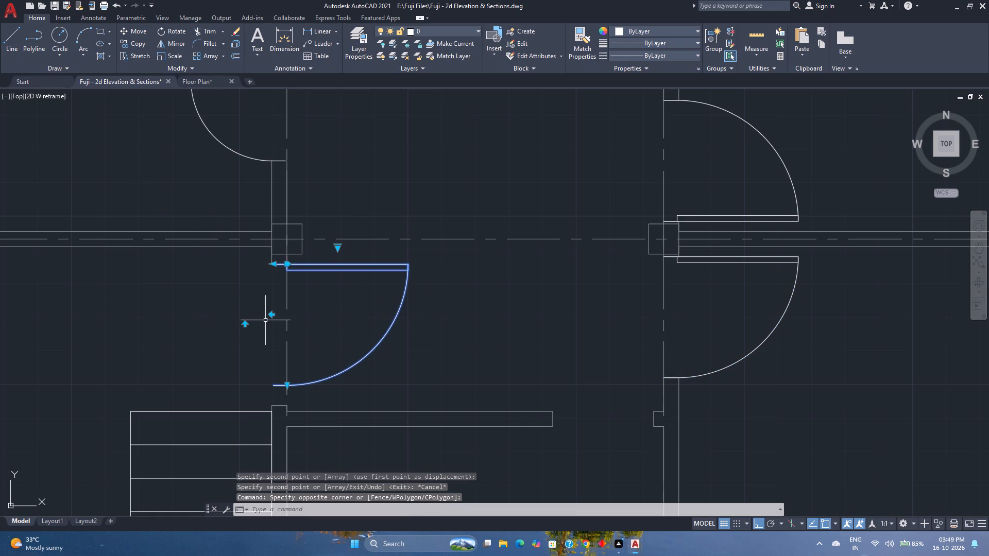
click(271, 317)
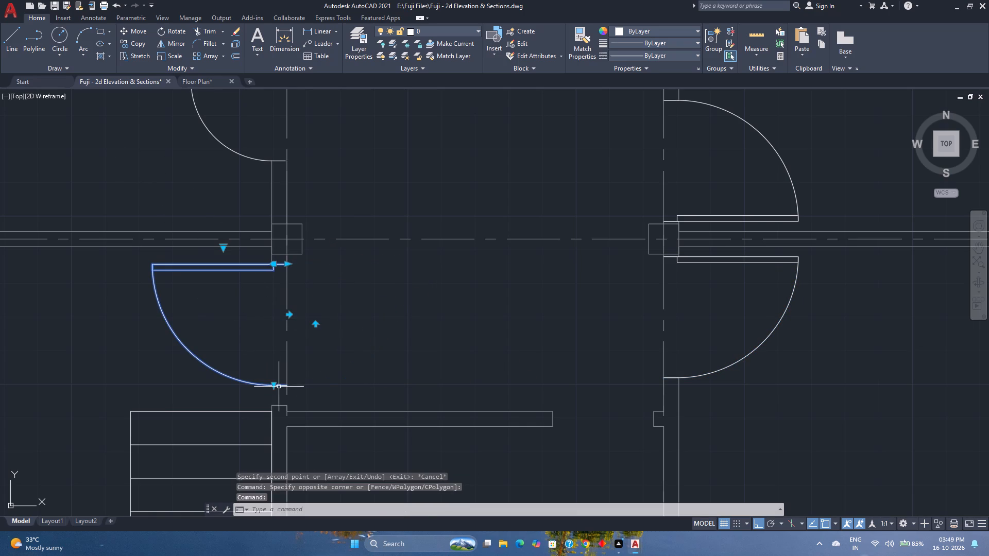
Scale the staircase room's door by reference from its hinge corner so it spans the full opening down to the lower wall end.
click(274, 385)
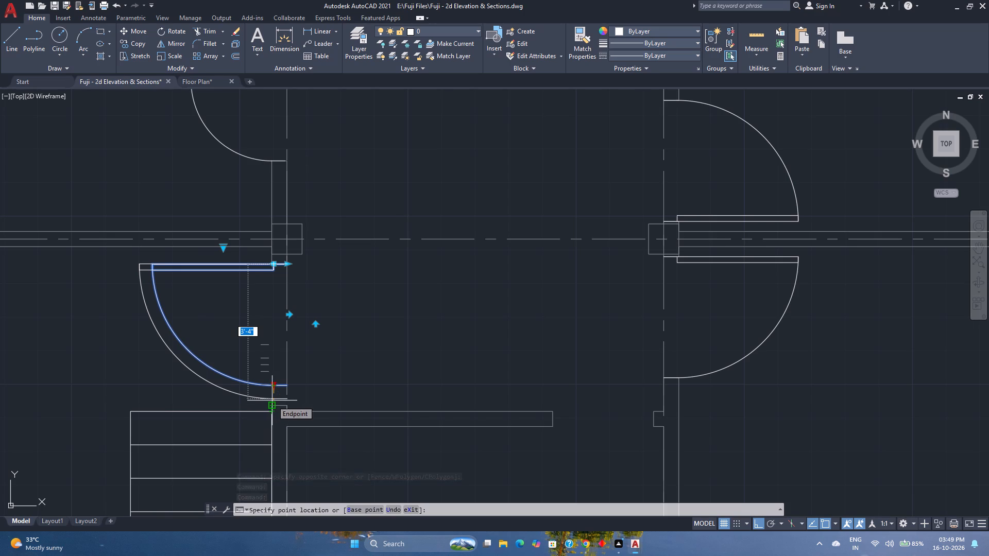
key(Escape)
text(sc)
key(Return)
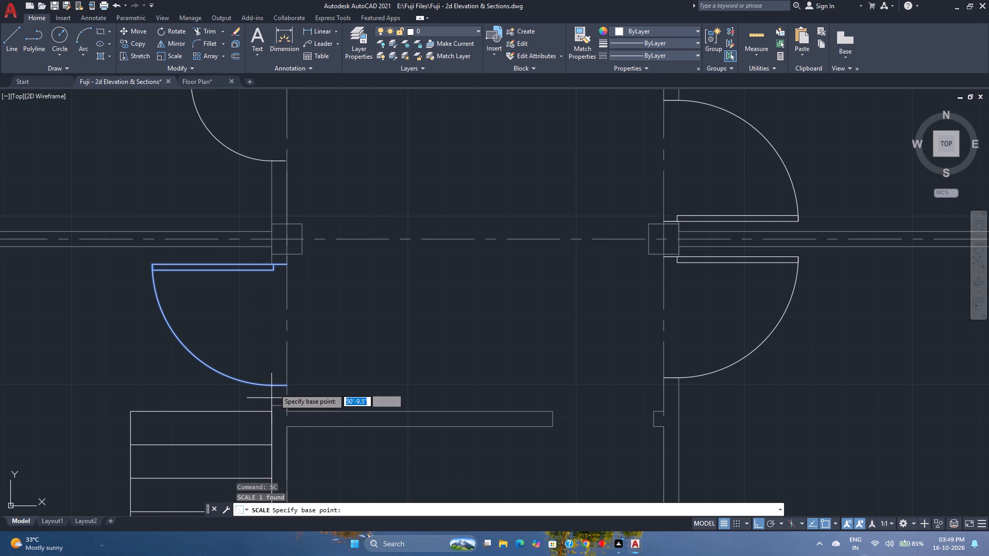
click(288, 264)
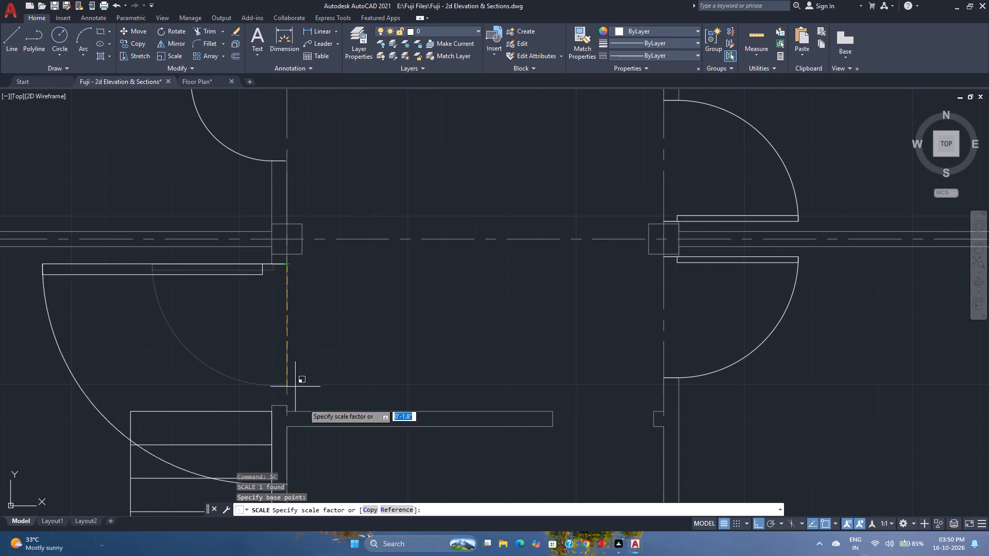
click(395, 506)
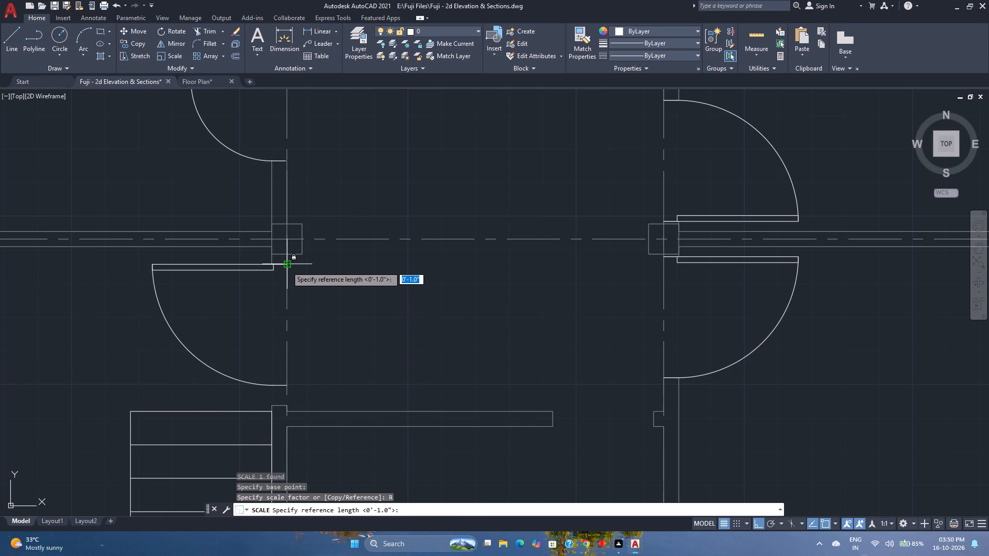
click(286, 266)
click(287, 386)
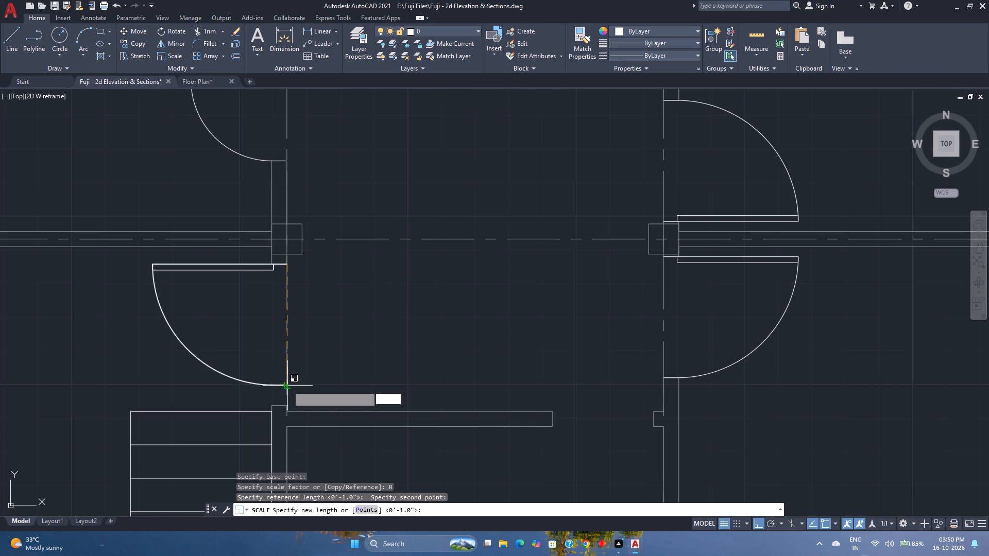
click(288, 406)
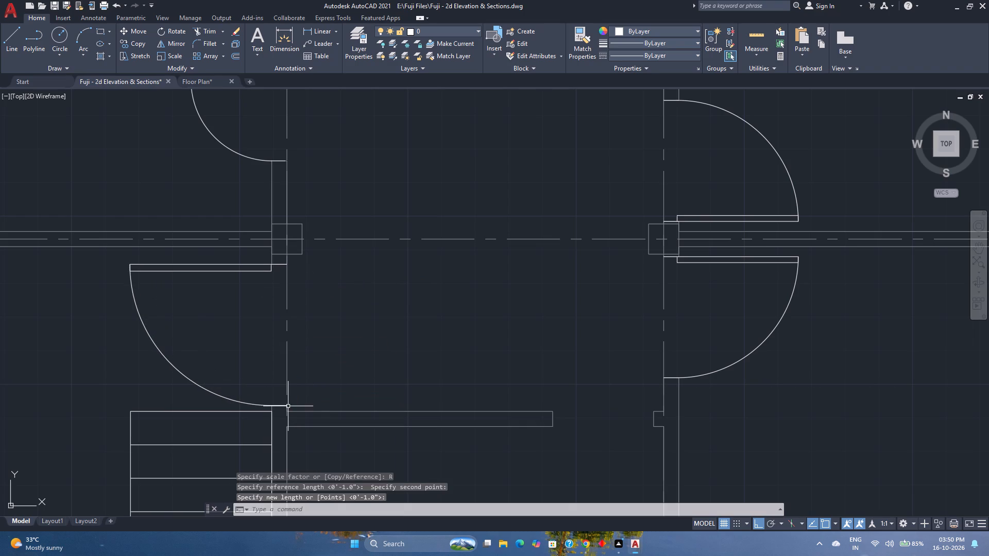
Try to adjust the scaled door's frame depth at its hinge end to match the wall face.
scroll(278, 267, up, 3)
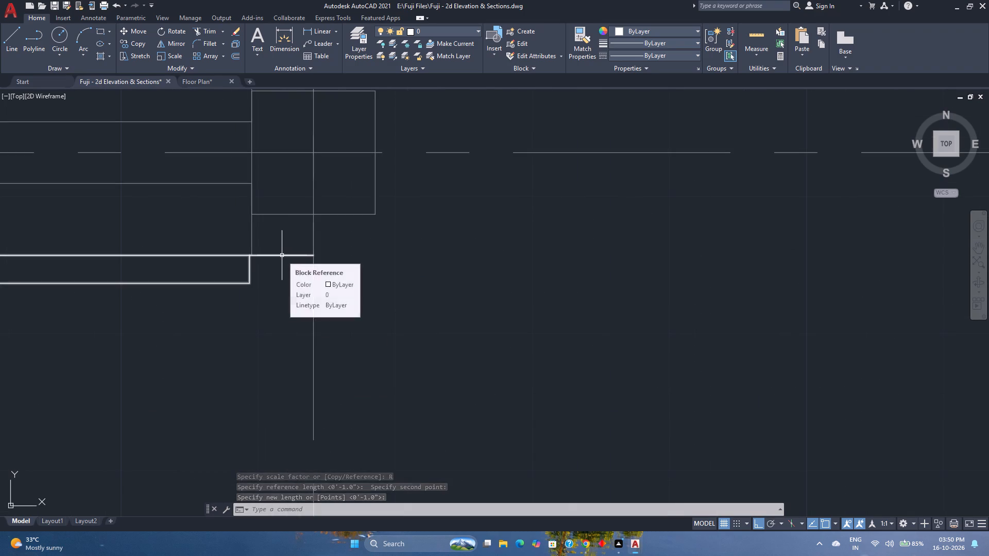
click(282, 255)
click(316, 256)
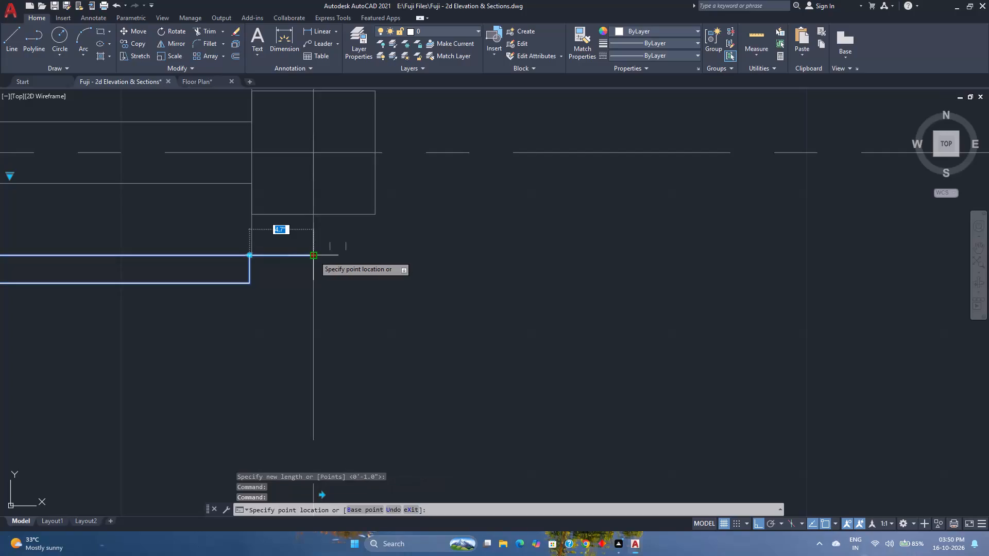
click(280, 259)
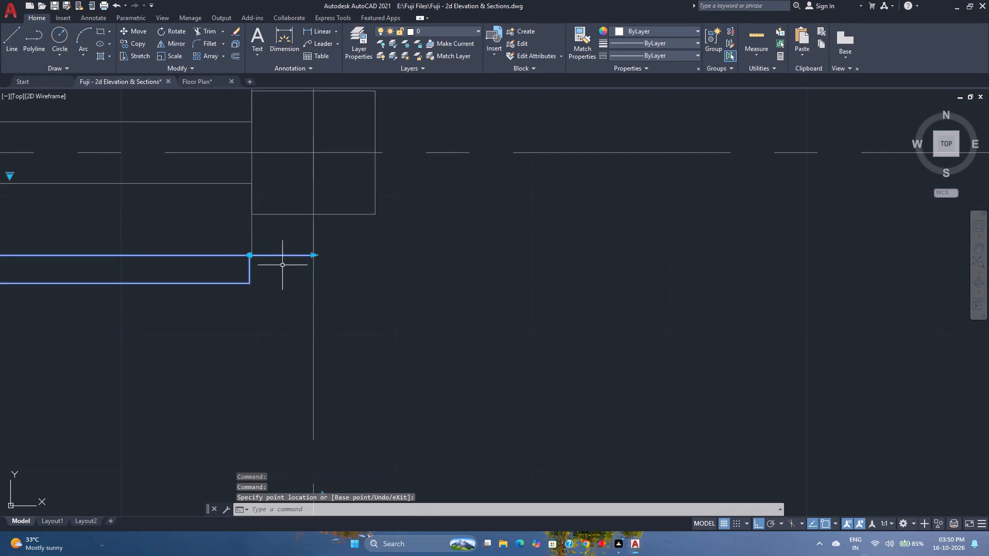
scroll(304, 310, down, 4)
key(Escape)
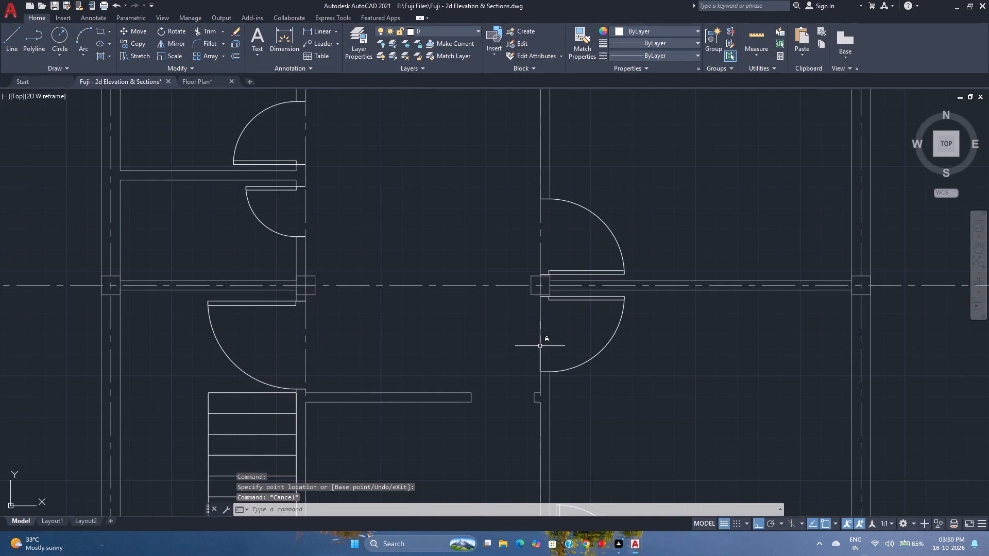
Move the two right-hand doors beside the dividing wall together so their leaf corners meet the wall's inner face.
click(613, 362)
click(587, 323)
click(643, 247)
click(593, 229)
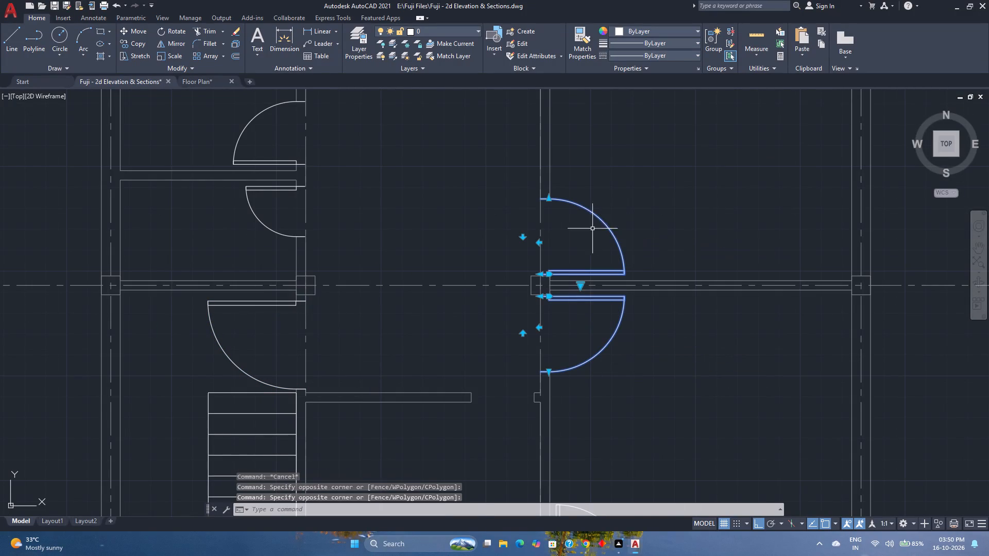
click(128, 31)
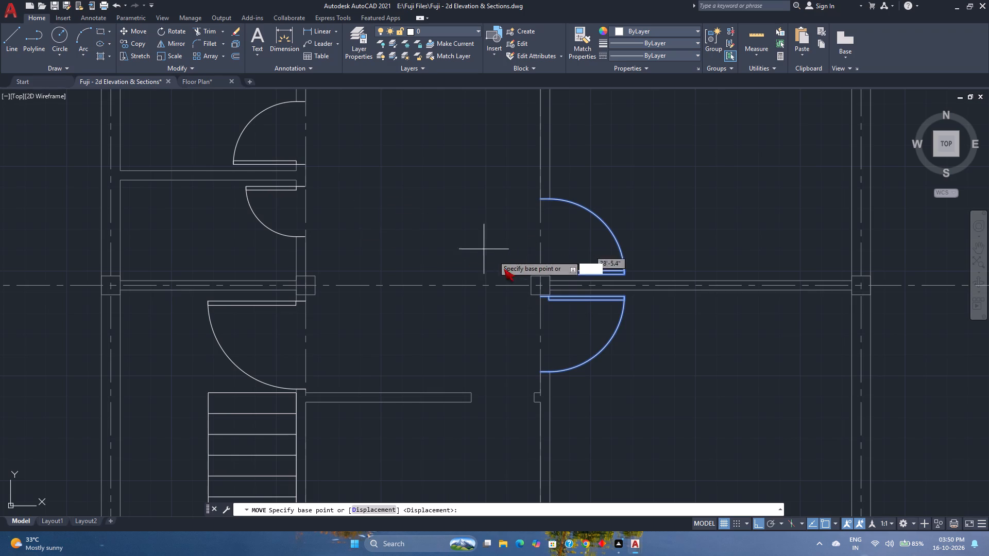
scroll(551, 309, up, 6)
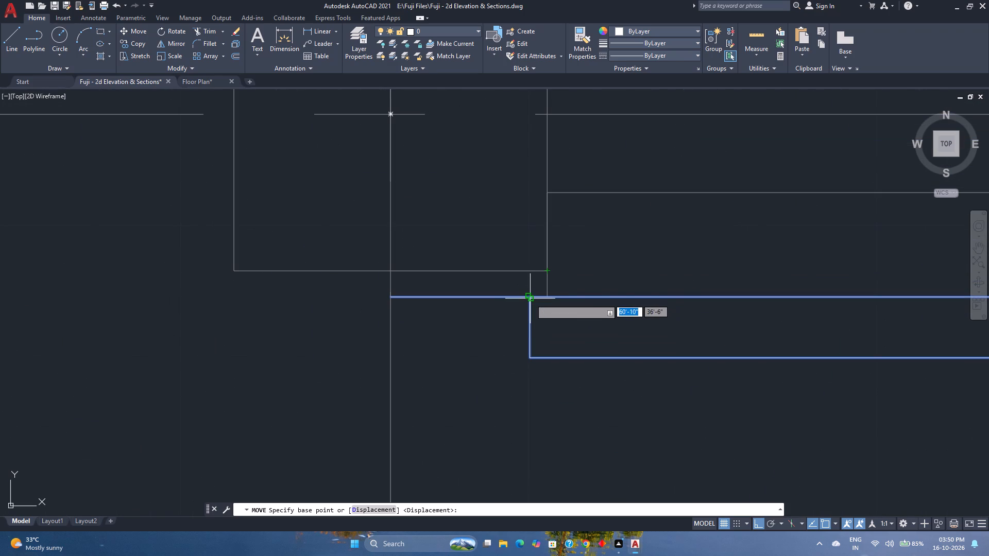
click(530, 299)
click(549, 298)
Save the drawing.
scroll(454, 309, down, 1)
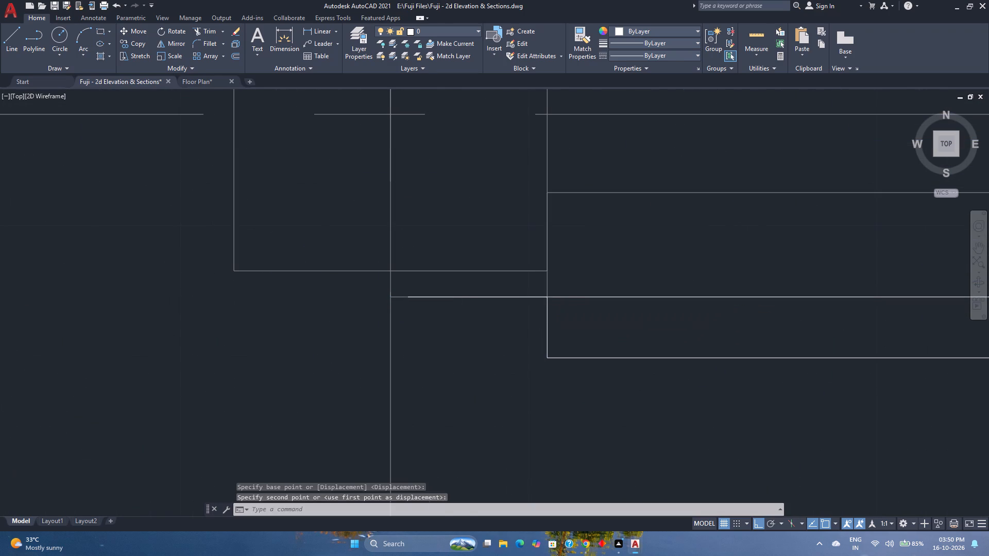
scroll(454, 309, down, 6)
middle_drag(472, 371, 441, 323)
middle_click(437, 309)
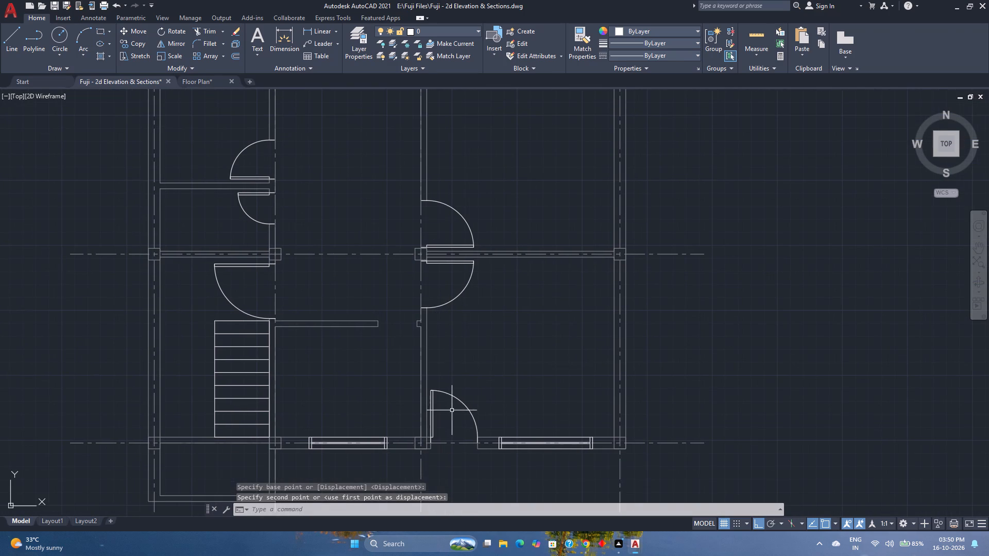
scroll(453, 388, down, 1)
key(ctrl+s)
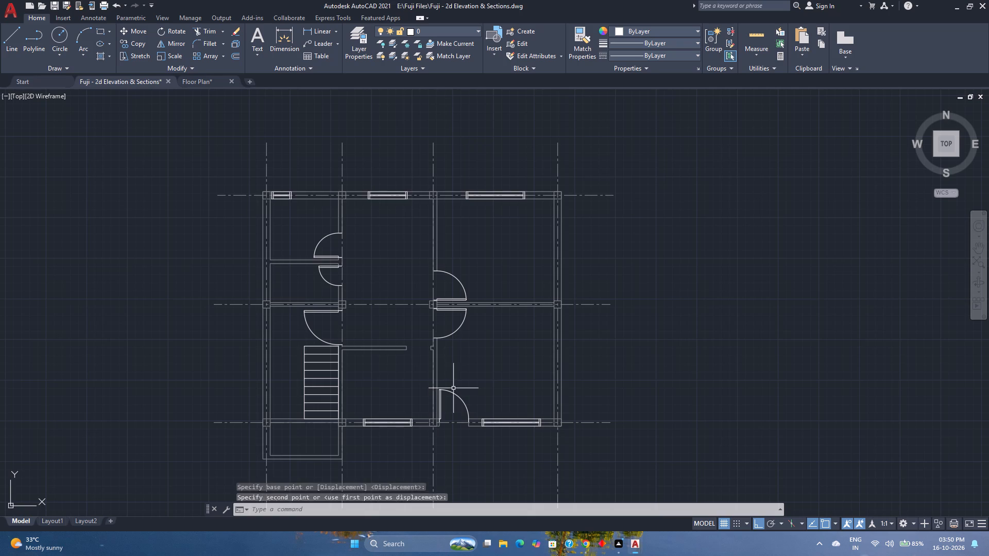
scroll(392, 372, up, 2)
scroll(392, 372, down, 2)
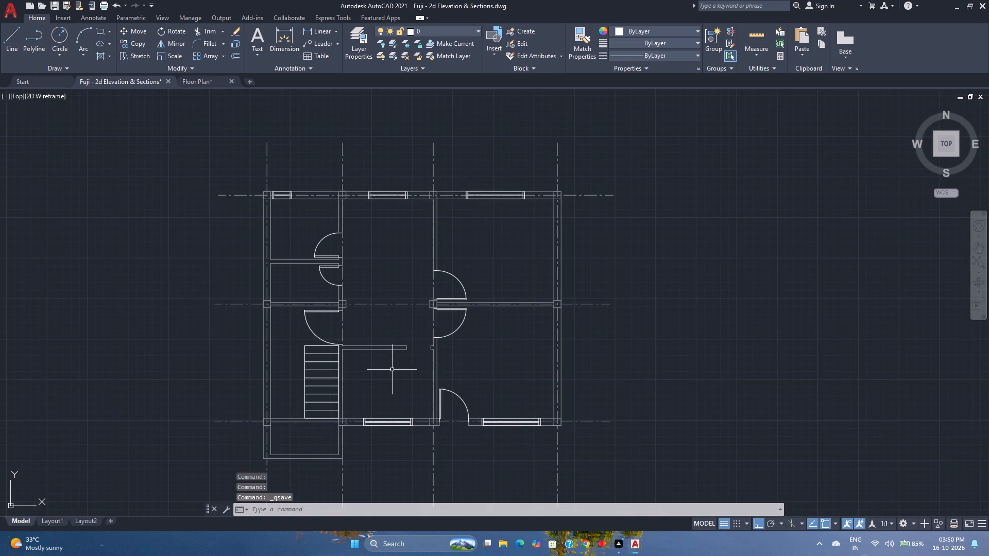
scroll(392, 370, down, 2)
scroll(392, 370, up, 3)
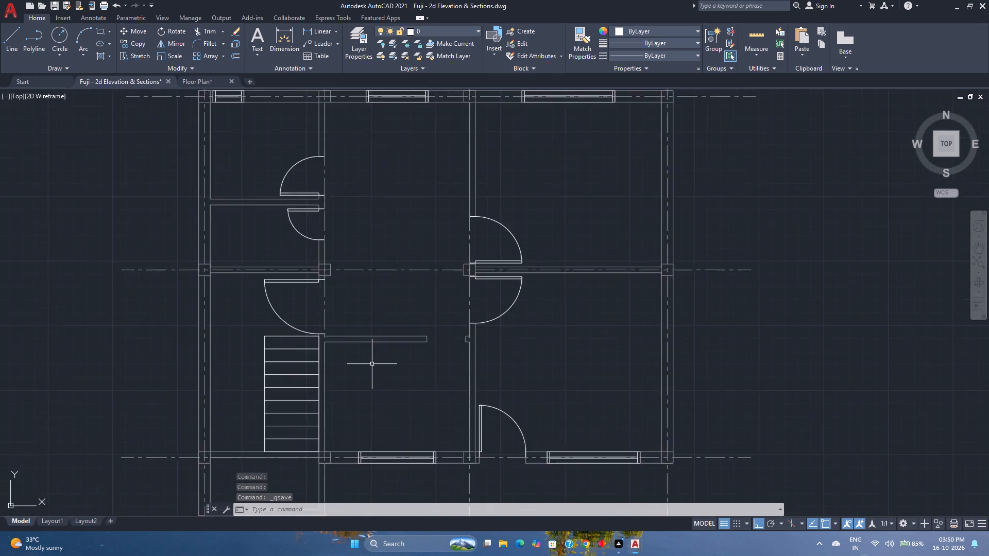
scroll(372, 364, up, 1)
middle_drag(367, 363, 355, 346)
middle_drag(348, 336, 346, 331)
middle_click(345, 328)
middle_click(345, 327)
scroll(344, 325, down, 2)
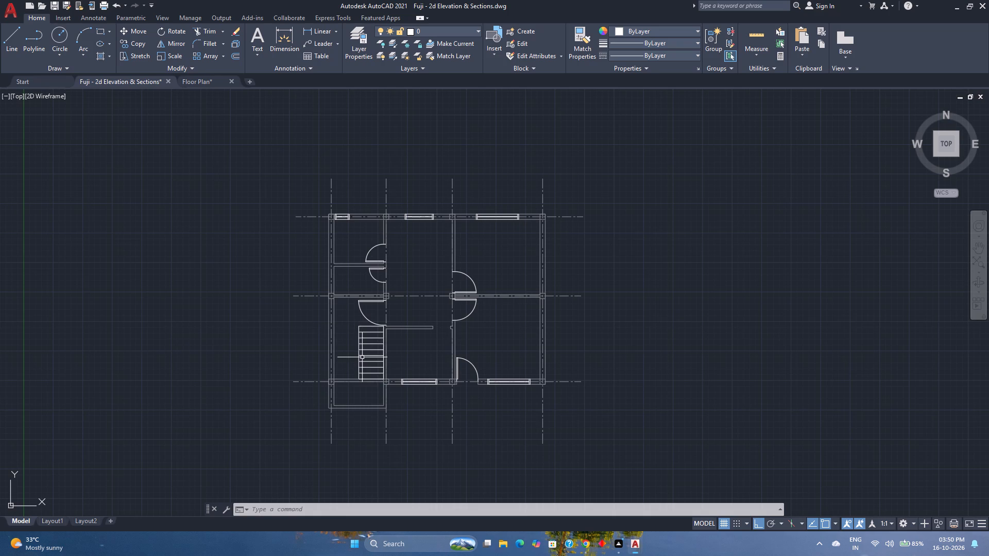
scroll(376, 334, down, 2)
Select all doors similar to the one below the right-hand dividing wall and assign them to the Doors layer.
scroll(396, 349, up, 3)
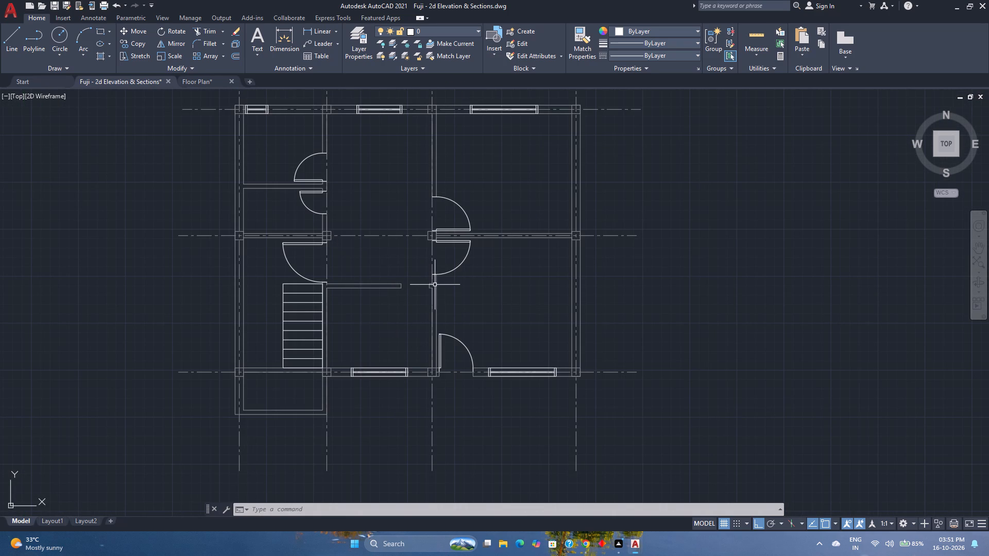
click(446, 273)
right_click(446, 273)
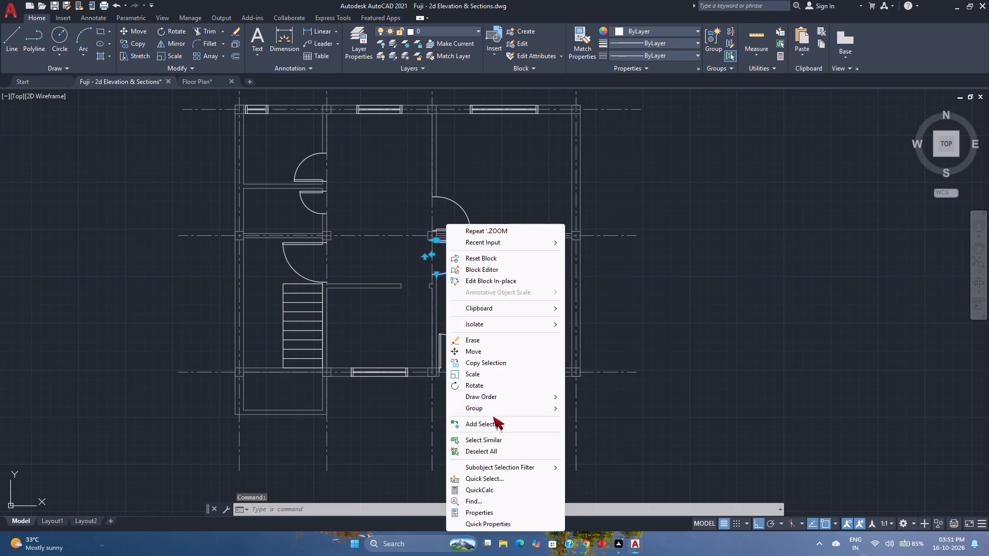
click(490, 438)
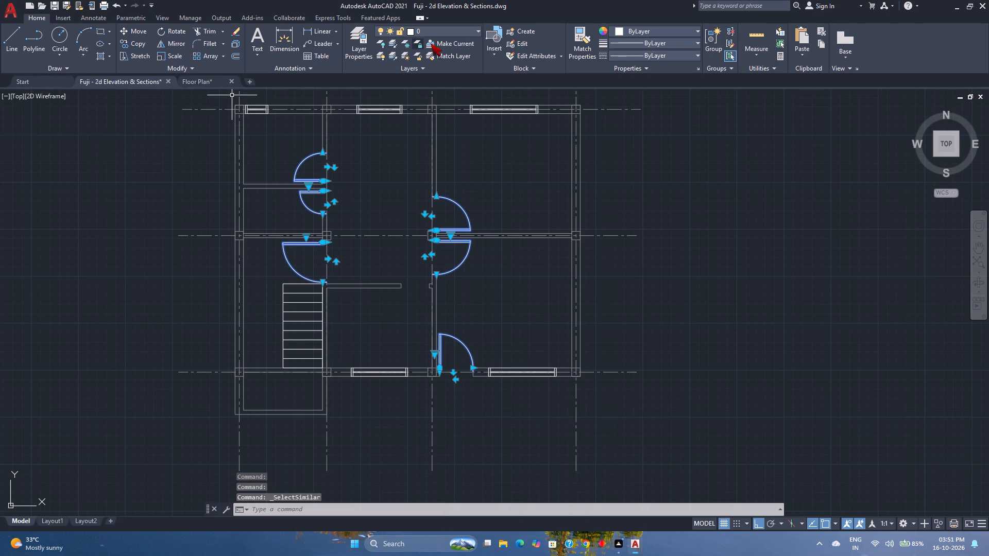
click(441, 35)
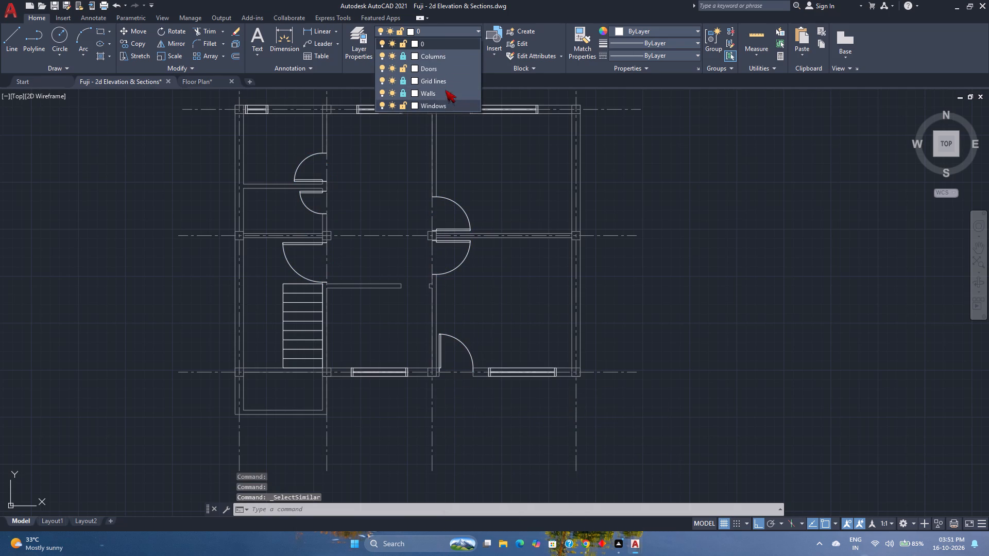
click(441, 67)
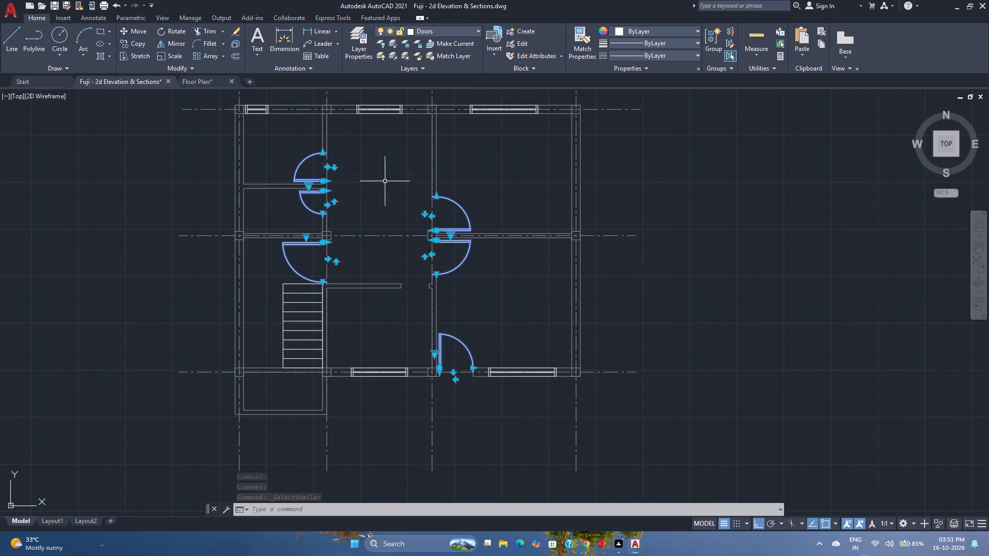
key(Escape)
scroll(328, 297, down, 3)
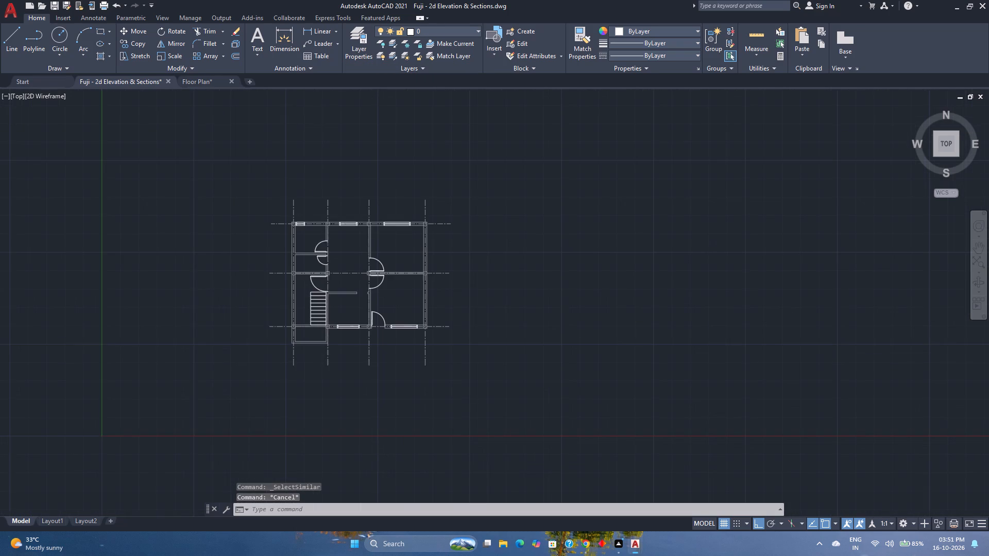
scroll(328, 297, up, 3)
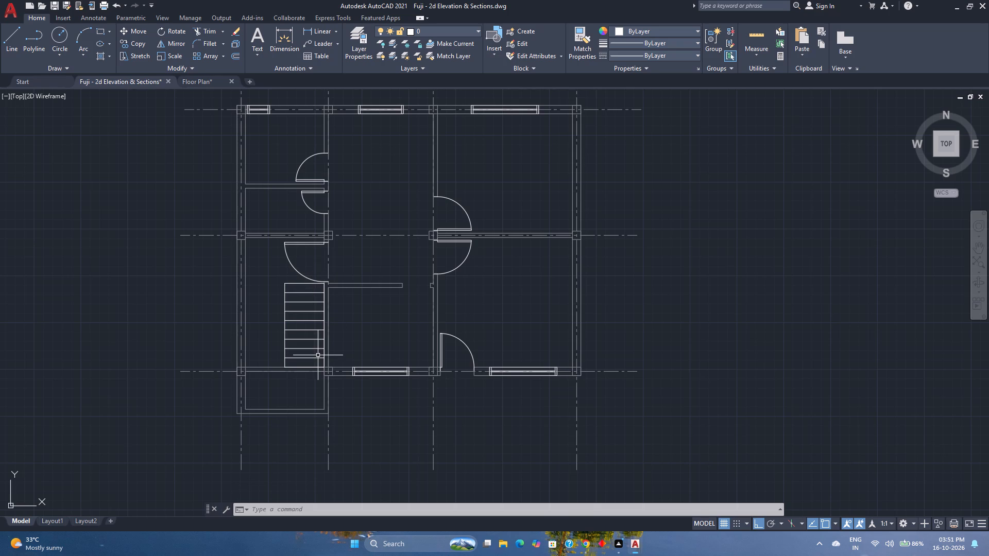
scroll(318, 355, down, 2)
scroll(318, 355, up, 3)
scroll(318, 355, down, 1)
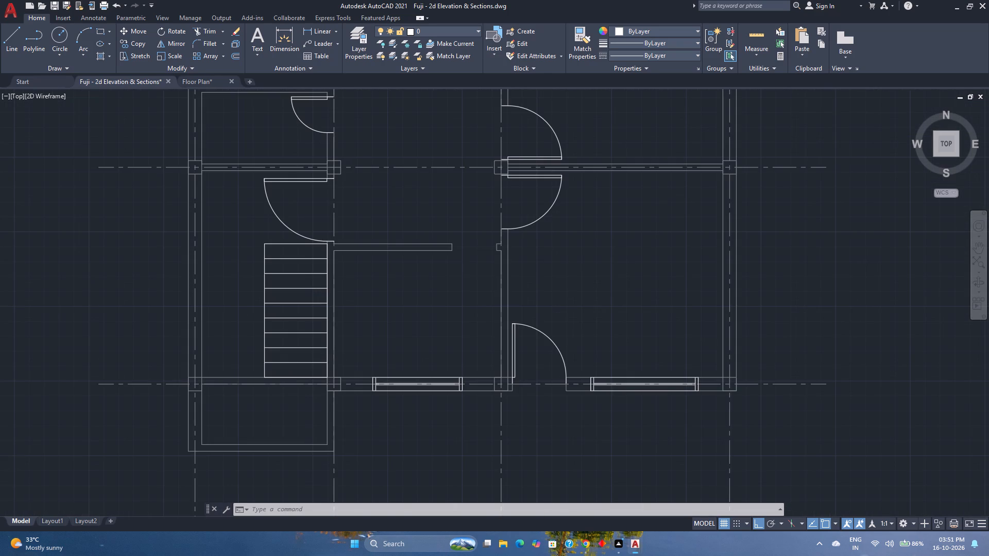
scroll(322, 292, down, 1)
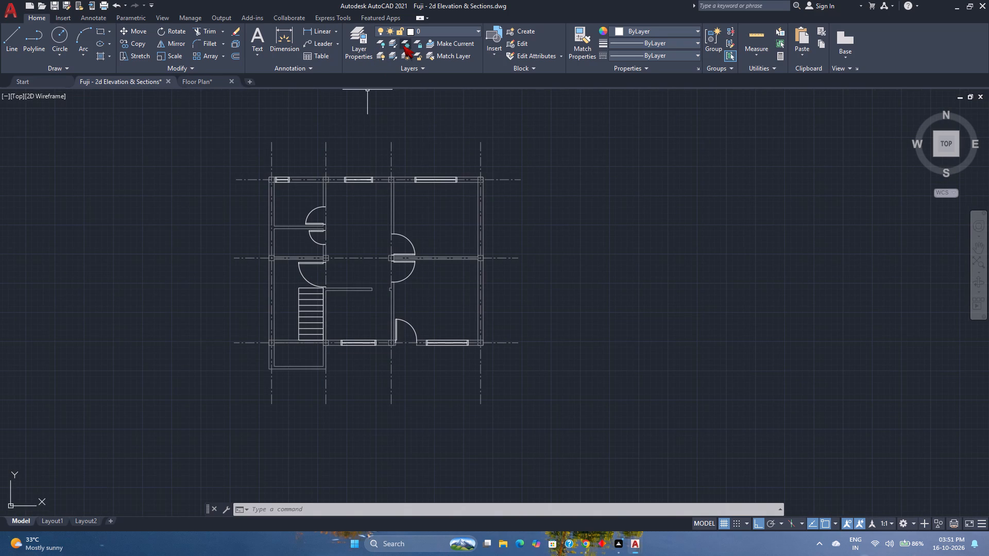
Create a new layer named "Stairs".
click(306, 297)
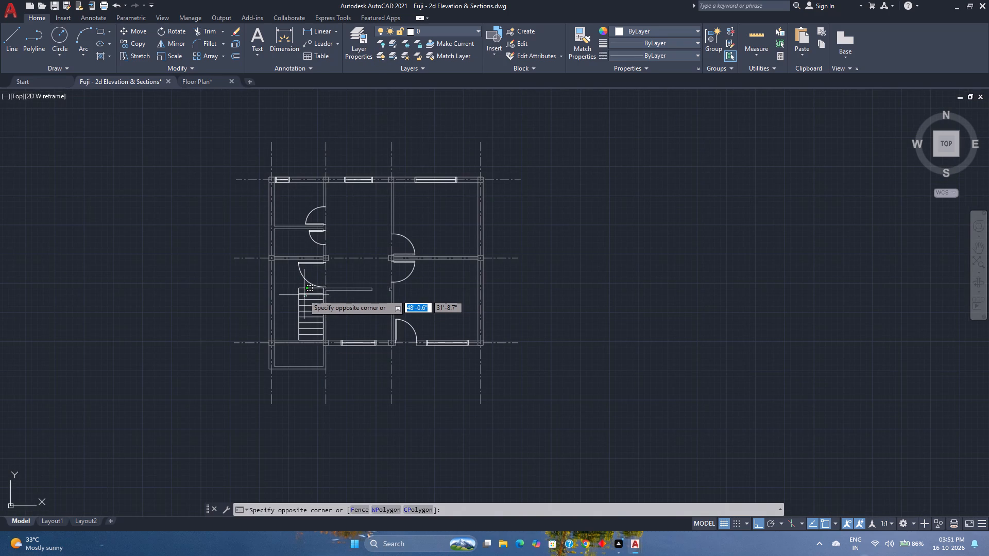
click(301, 294)
click(350, 36)
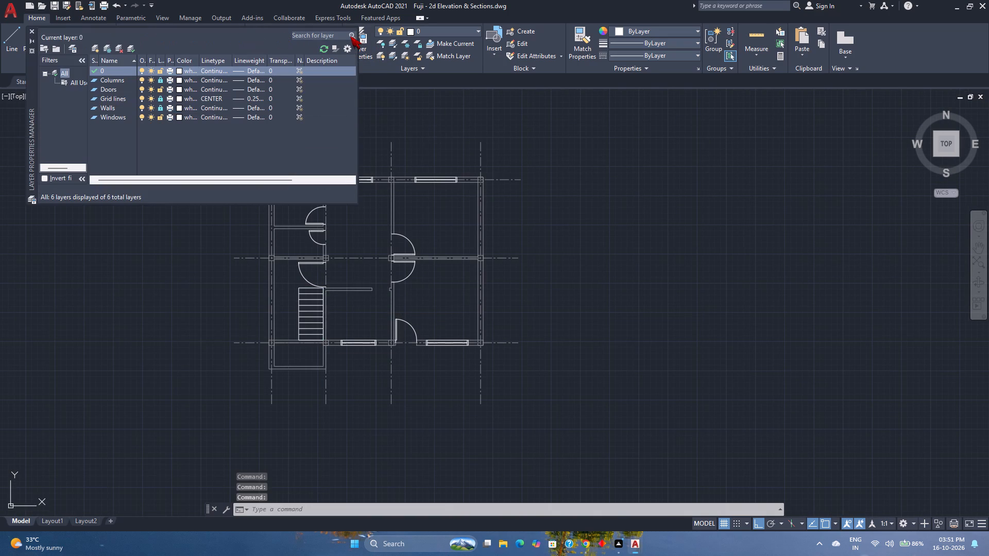
click(181, 143)
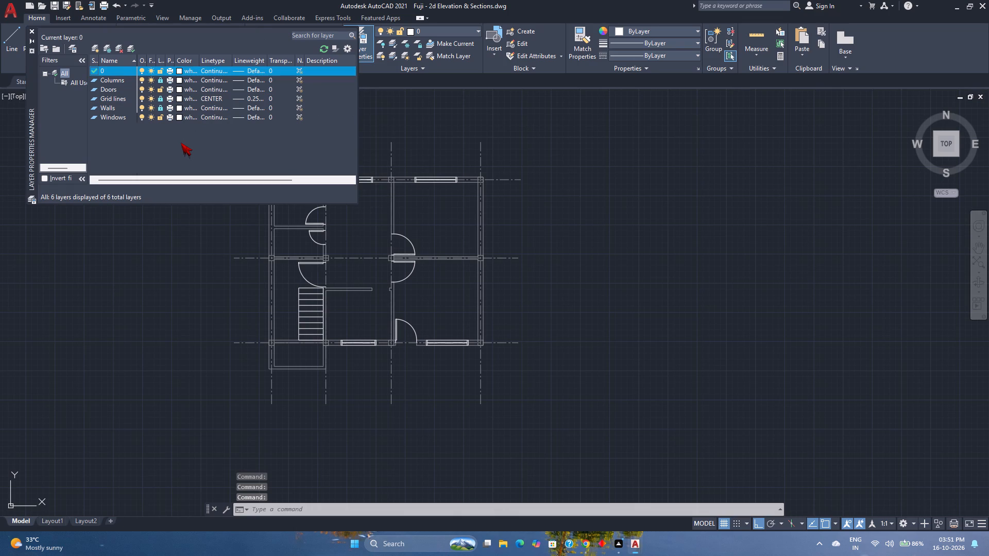
key(alt+n)
text(Staies)
key(Return)
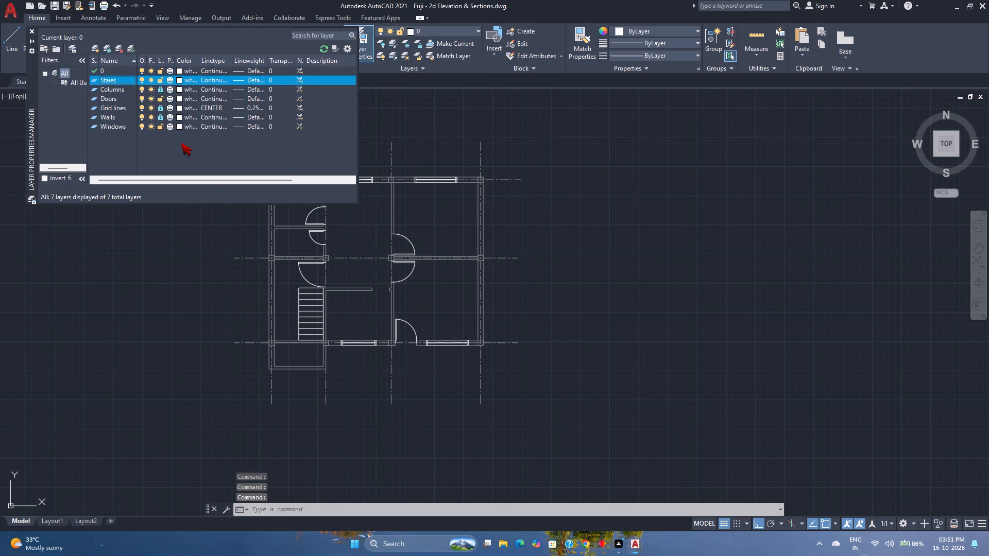
key(F2)
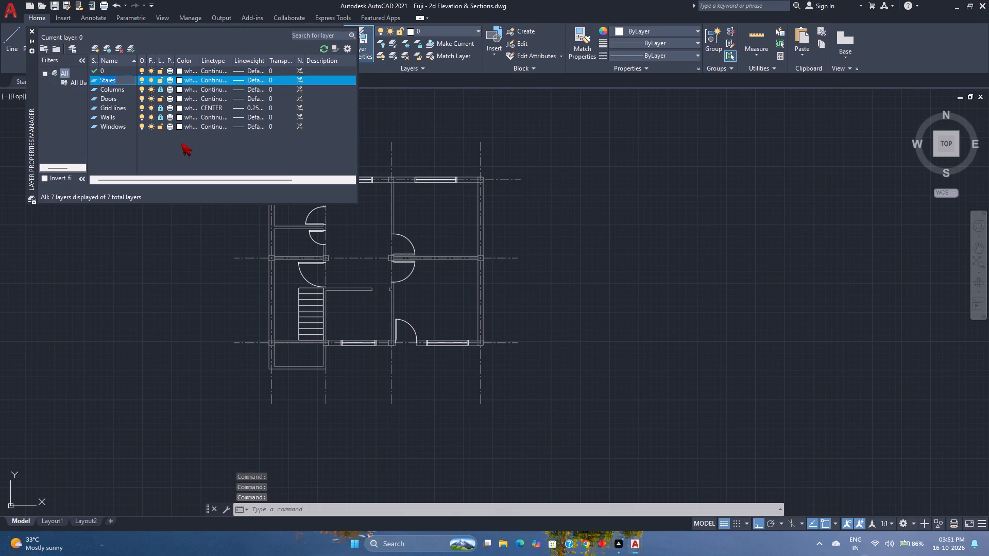
text(Staie)
key(BackSpace)
key(r)
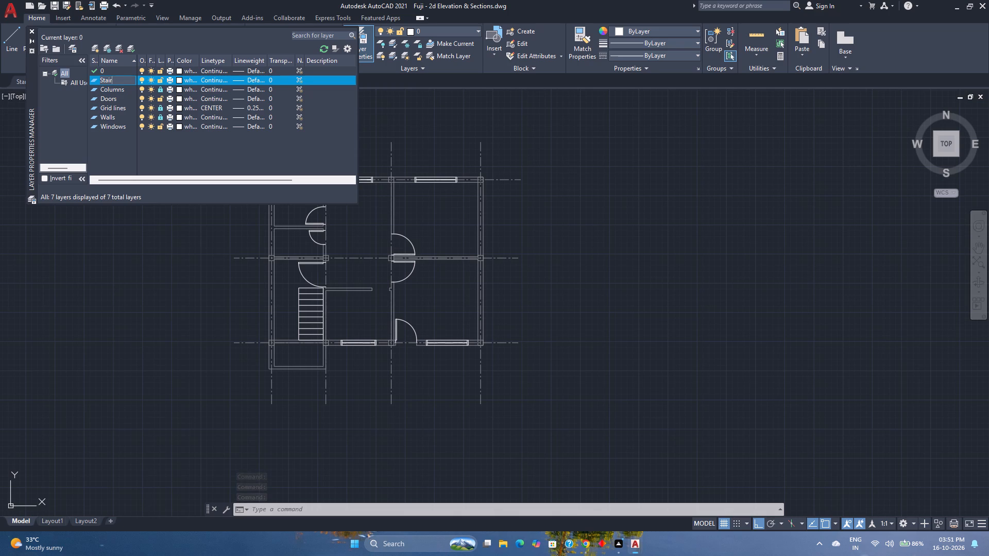
key(s)
key(Return)
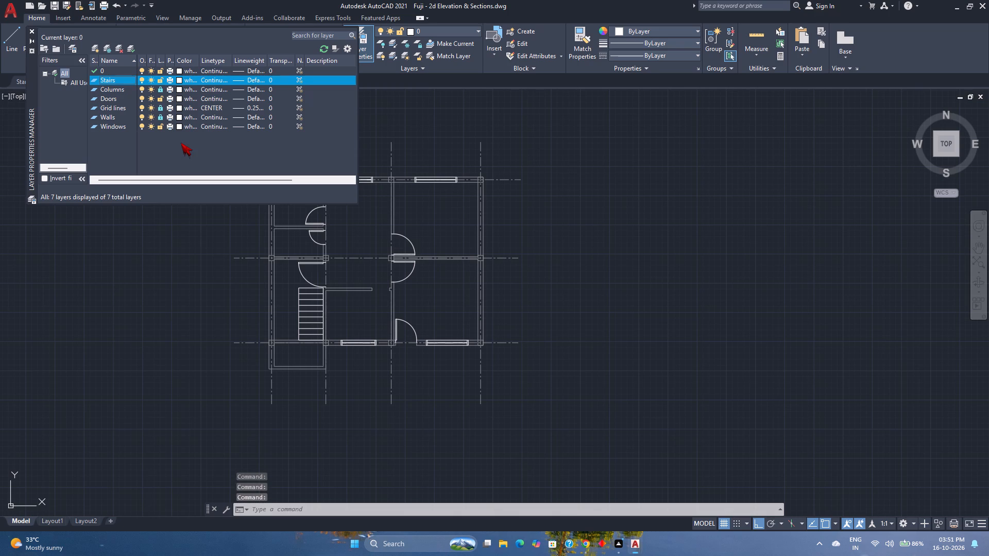
Assign the staircase to the Stairs layer.
click(30, 31)
click(300, 308)
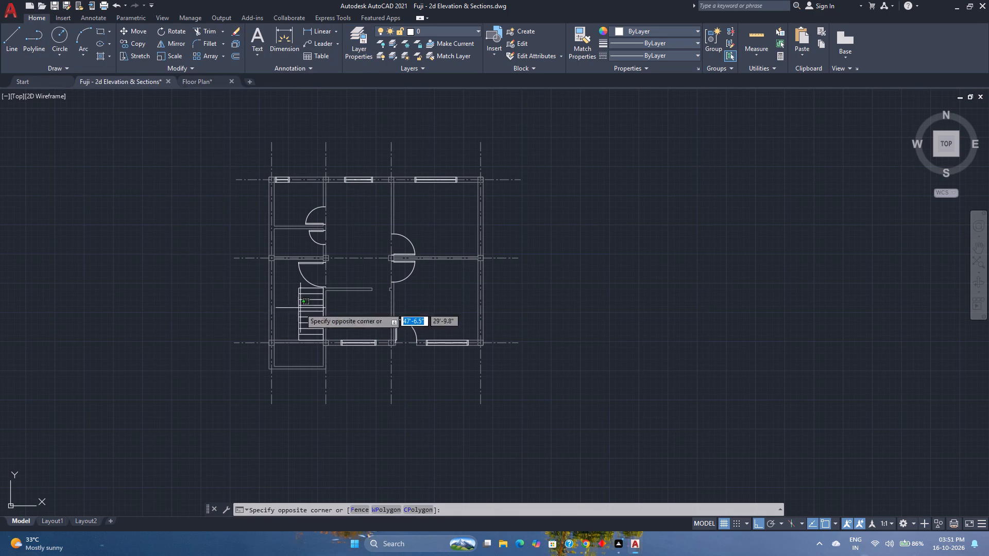
click(282, 278)
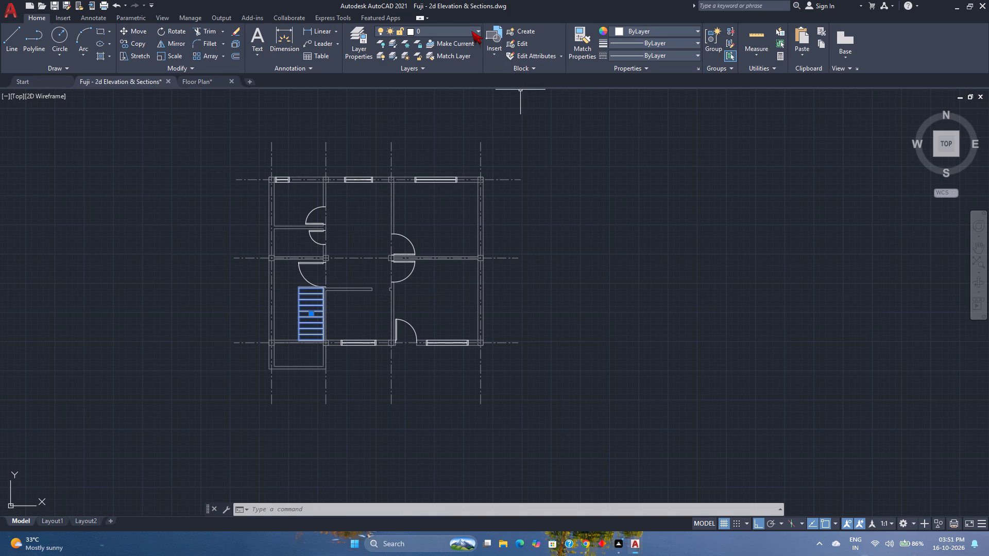
click(471, 31)
click(453, 93)
key(Escape)
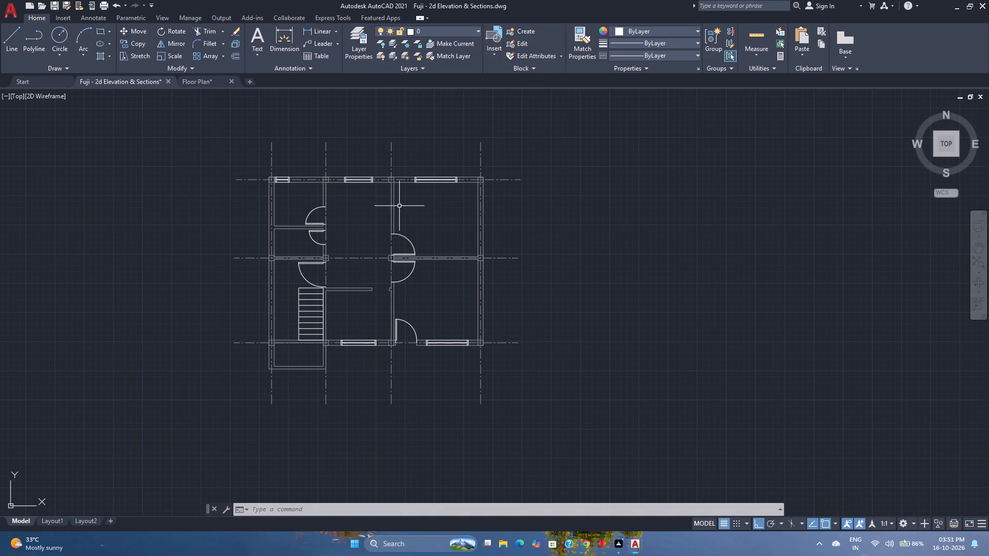
Unlock the Columns, Grid lines and Walls layers, keeping the Doors and Stairs layers unlocked as well.
click(437, 33)
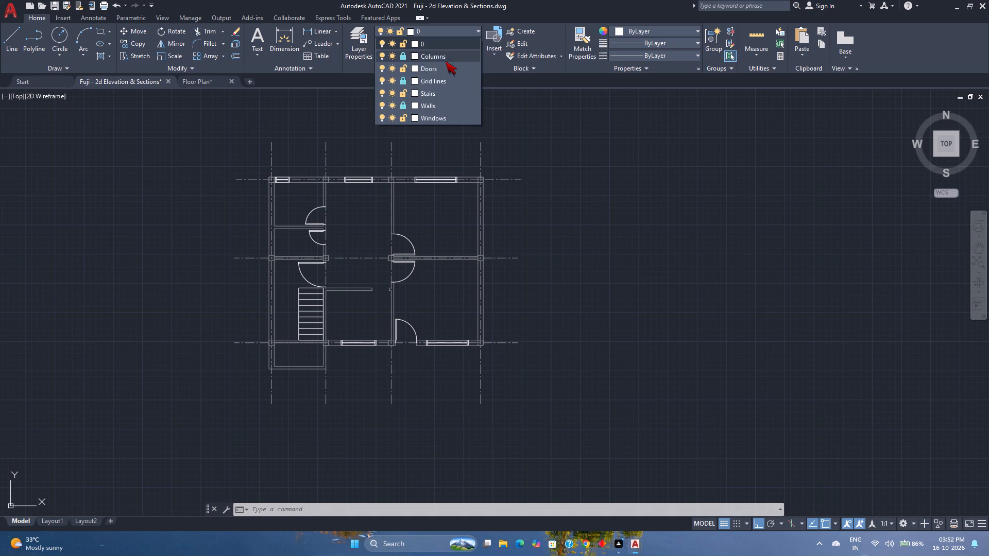
click(402, 57)
click(404, 69)
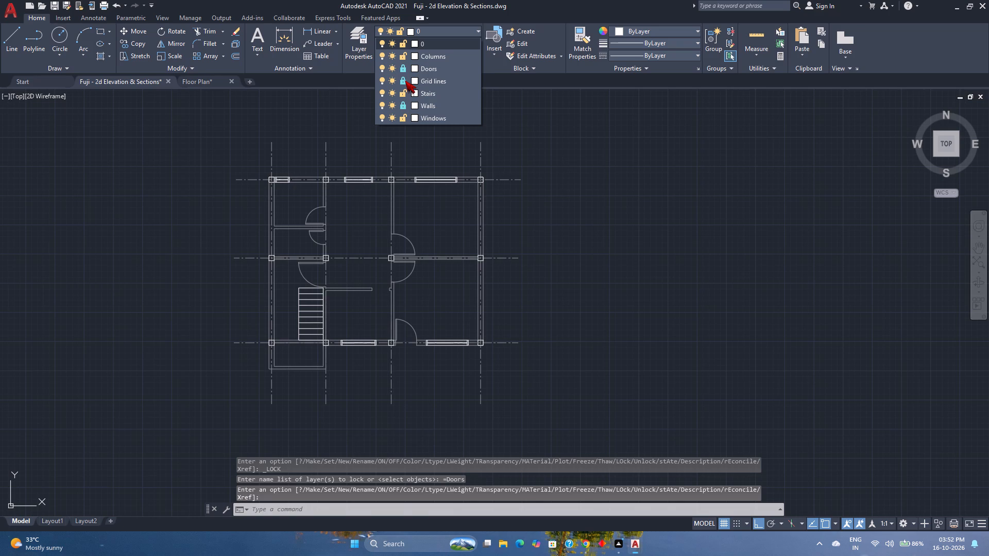
click(405, 80)
click(402, 90)
click(405, 105)
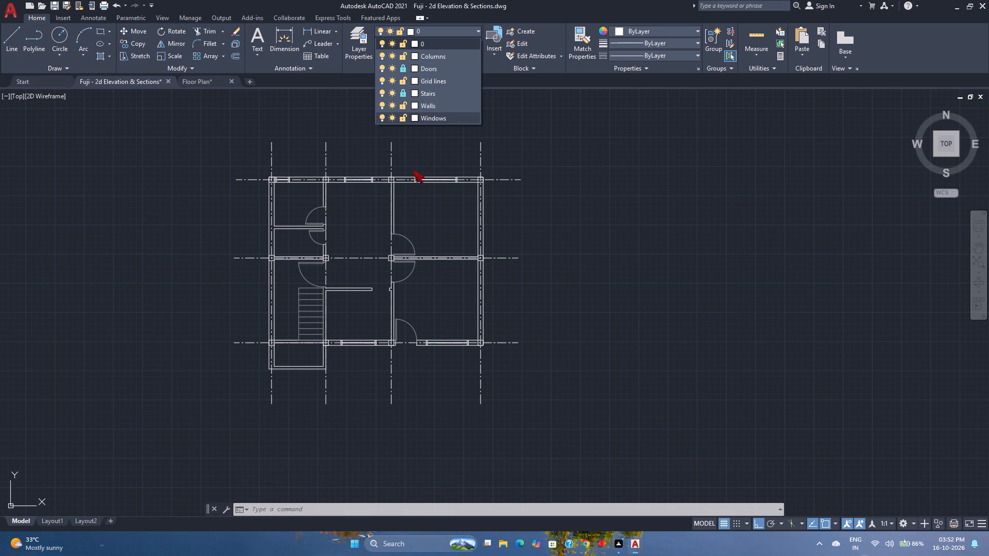
click(402, 71)
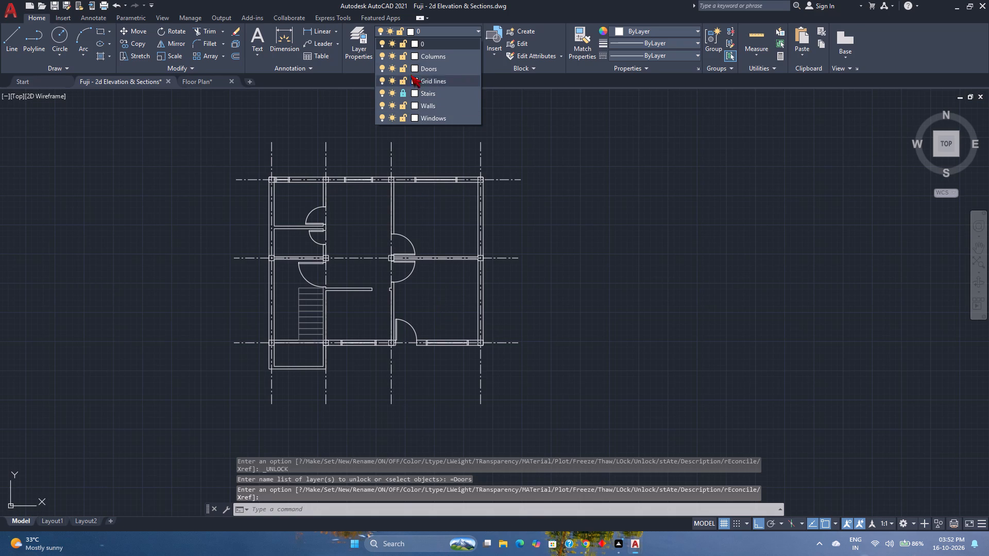
click(402, 93)
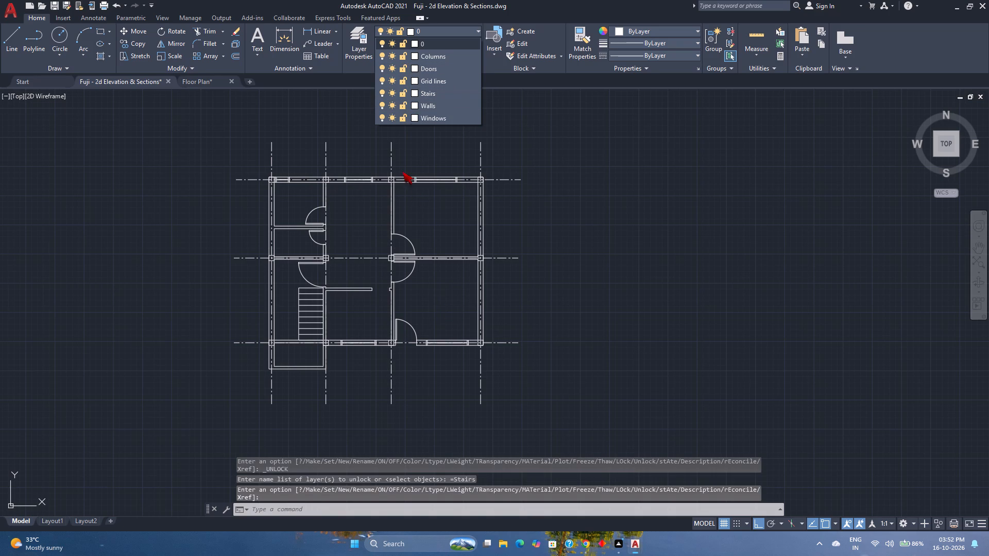
key(Escape)
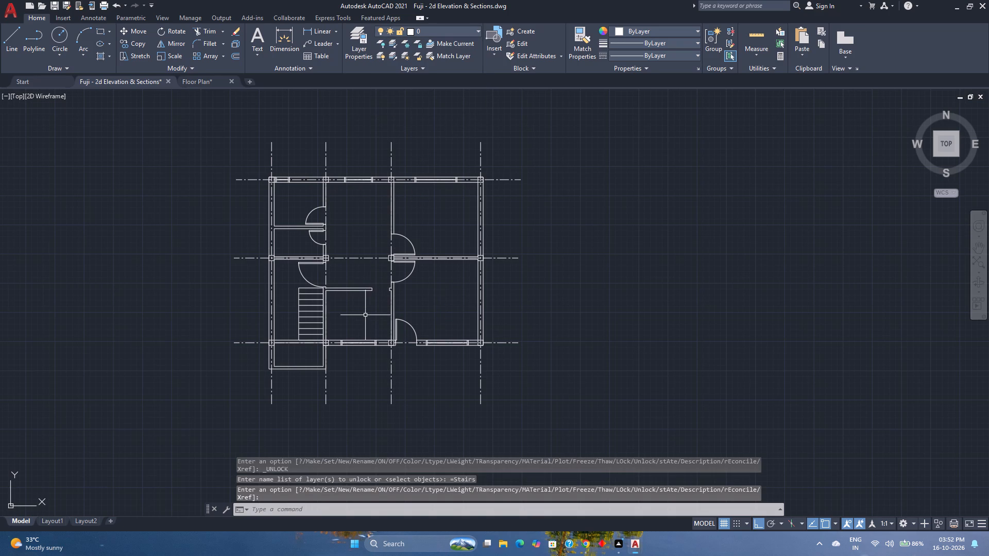
Copy the entire floor plan, including grid lines, 50' horizontally to the right of the original.
click(523, 383)
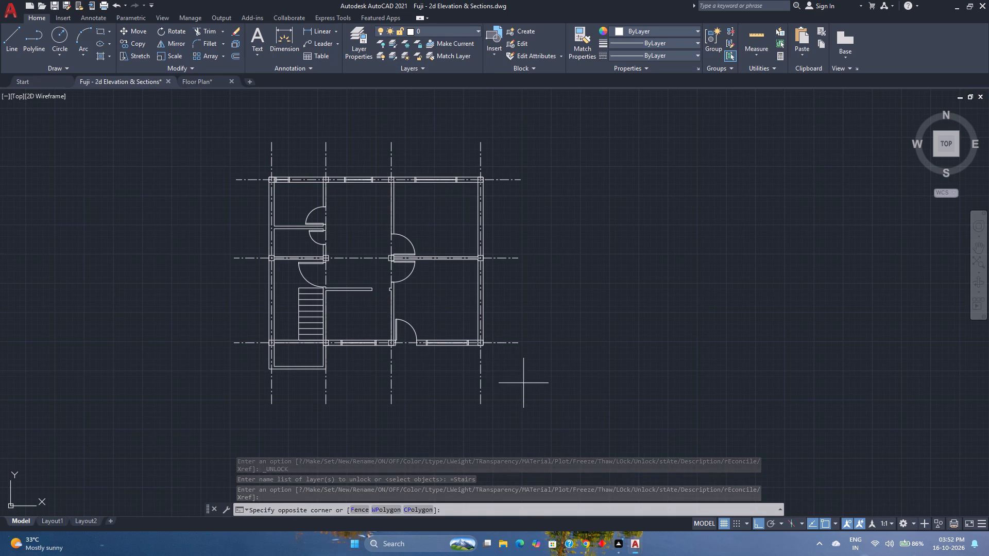
click(198, 128)
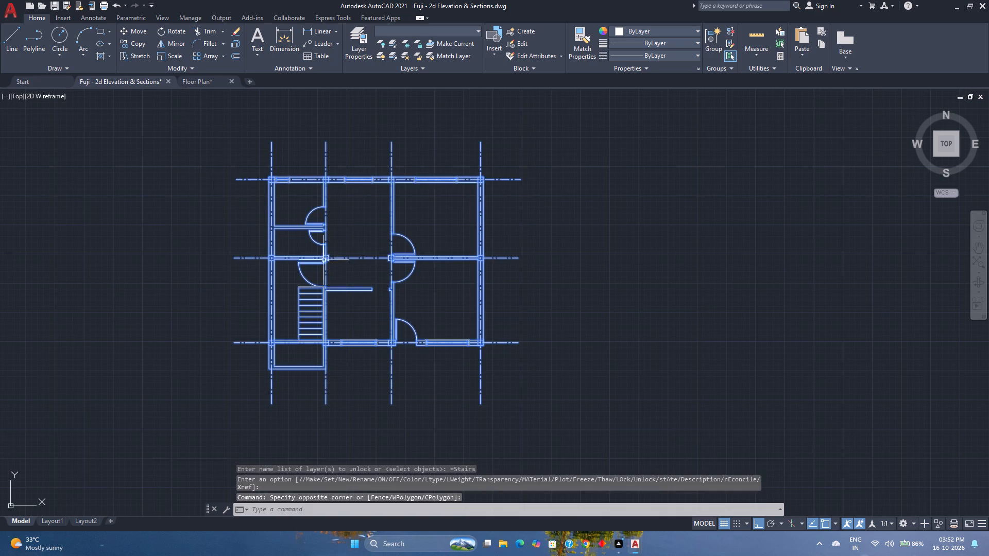
click(140, 46)
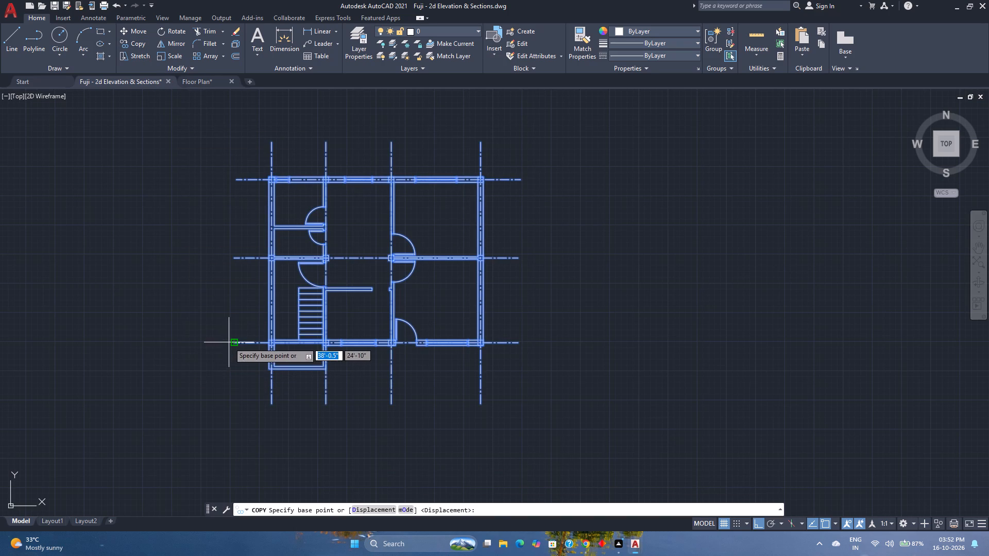
click(229, 342)
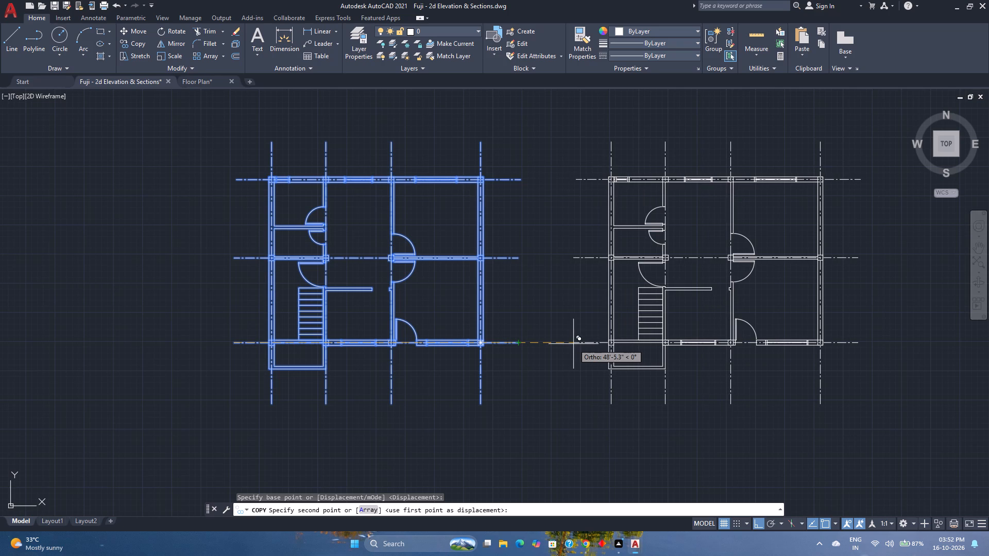
text(50')
key(Return)
key(Escape)
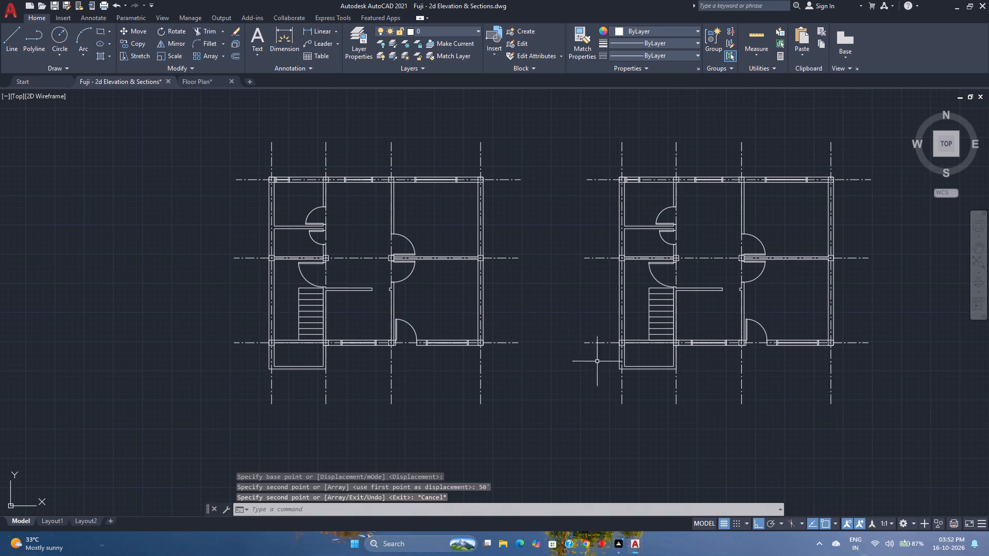
Lock the Grid lines layer.
scroll(646, 339, up, 3)
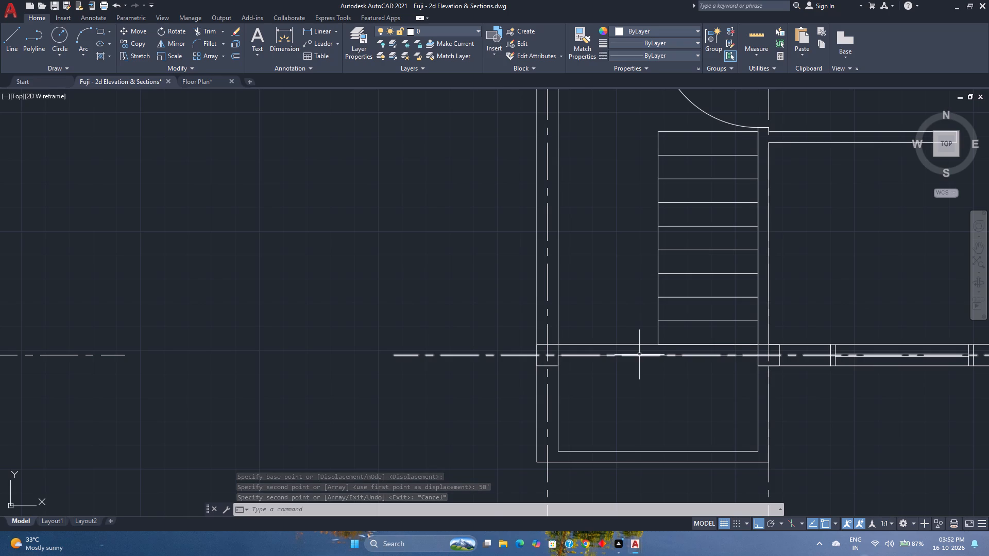
click(437, 30)
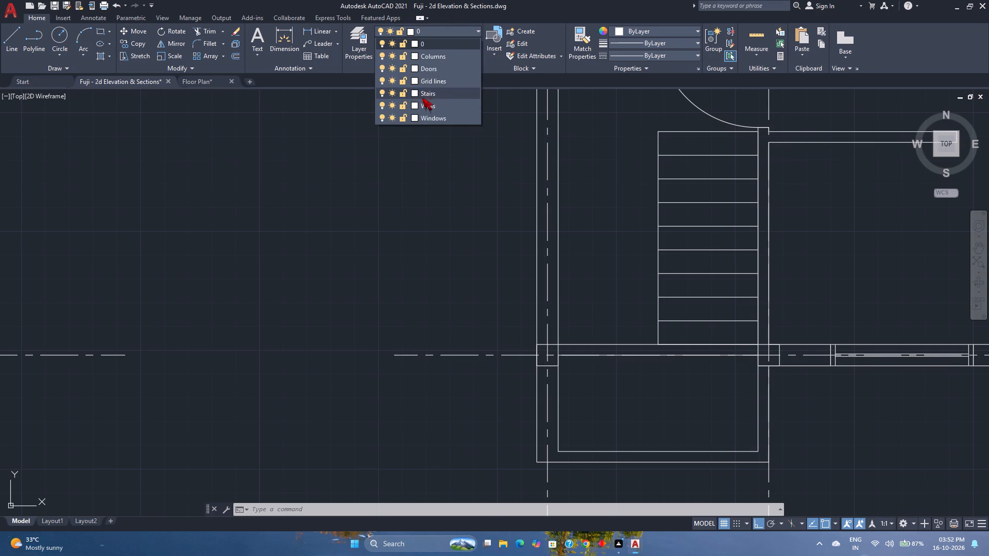
click(400, 81)
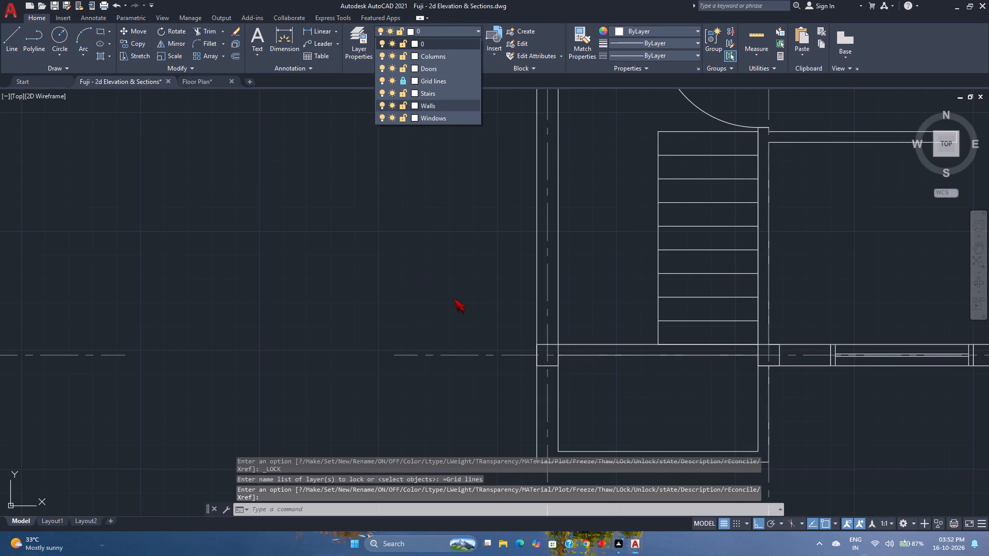
key(Escape)
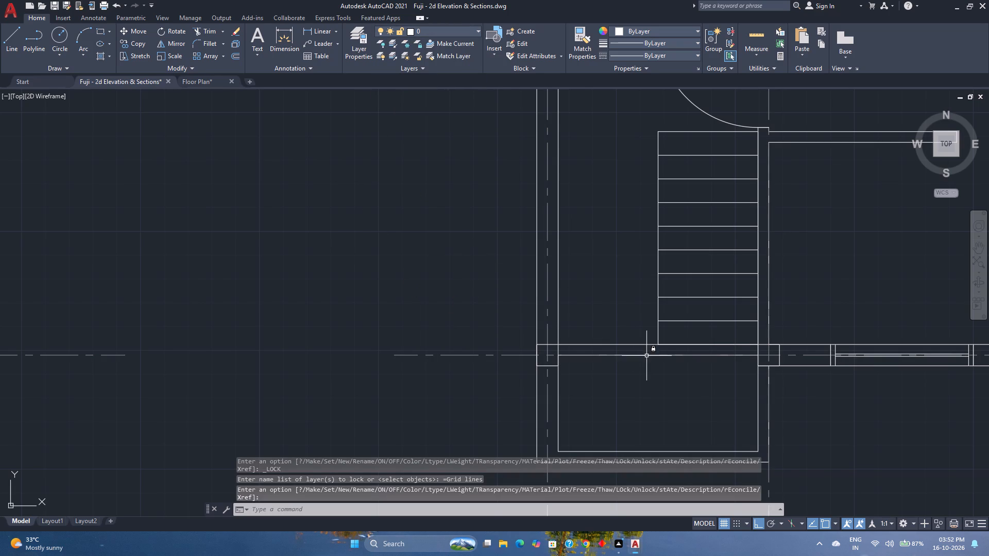
Erase the wall line at the foot of the staircase, just above the lower grid line, in the copied plan.
click(636, 344)
key(Delete)
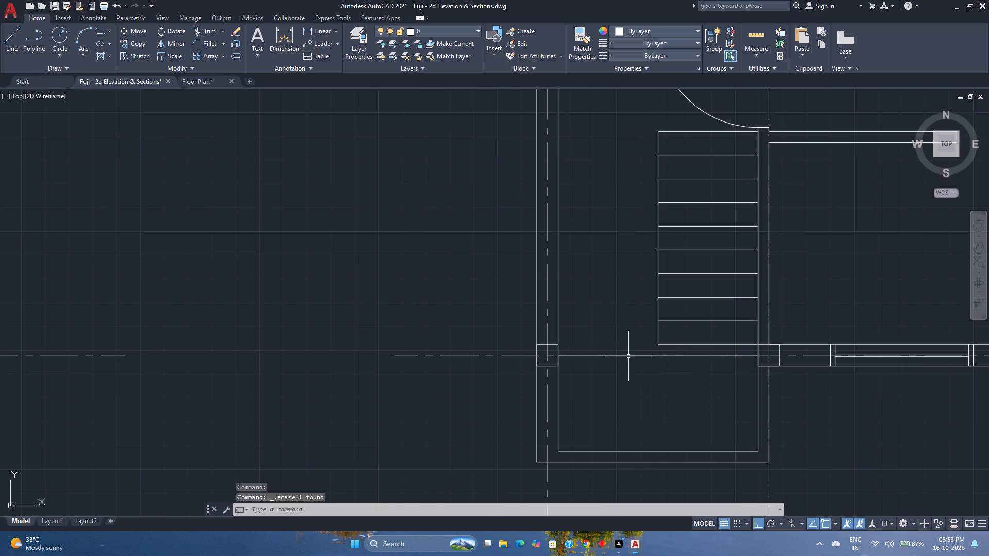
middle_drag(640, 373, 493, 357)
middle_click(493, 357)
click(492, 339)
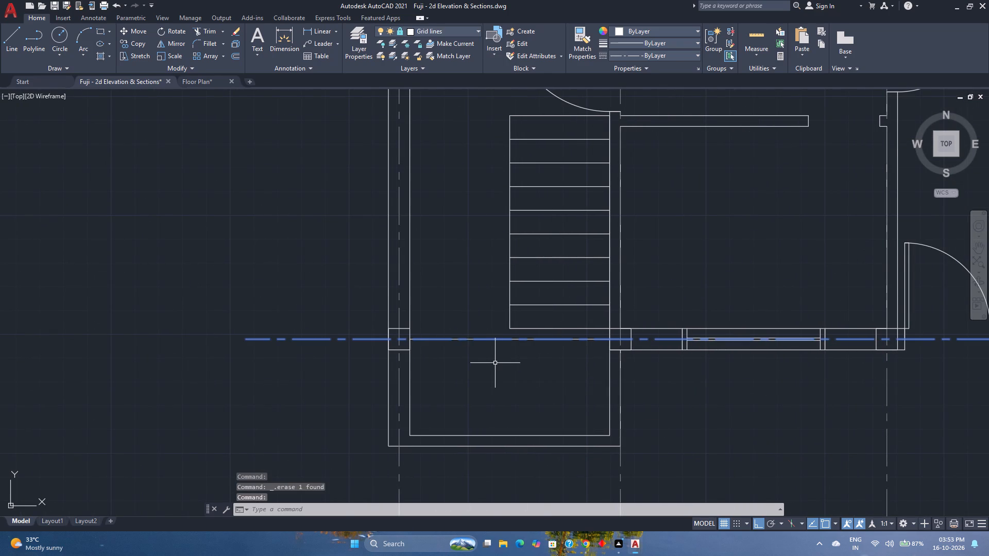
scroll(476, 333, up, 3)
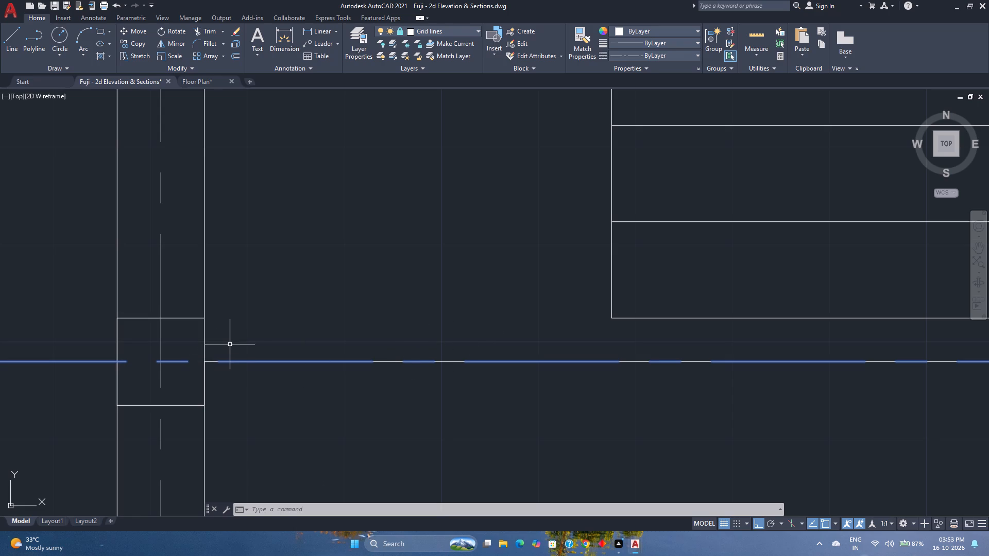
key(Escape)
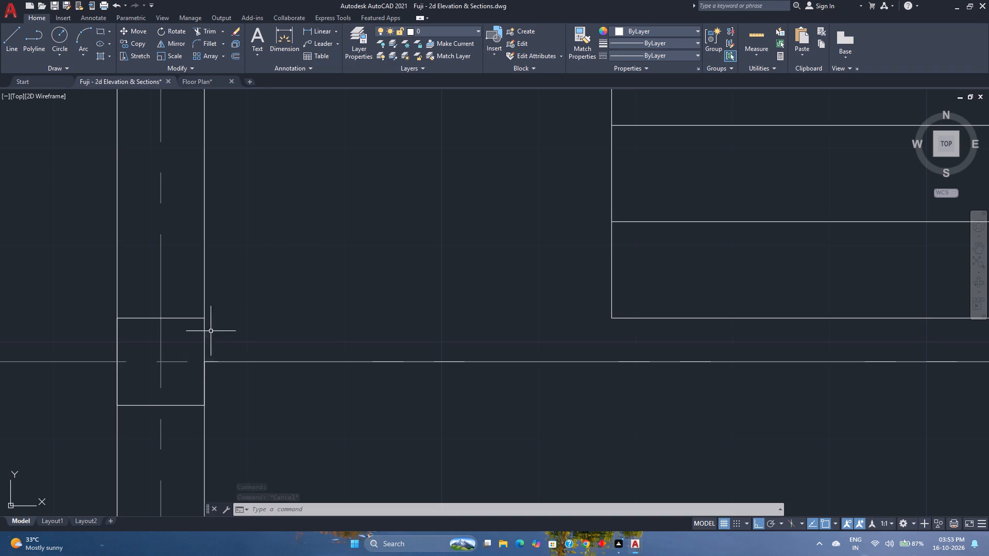
Select all wall outlines similar to the left wall's inner face and bring them above the lower horizontal grid line in the draw order.
click(204, 212)
right_click(204, 212)
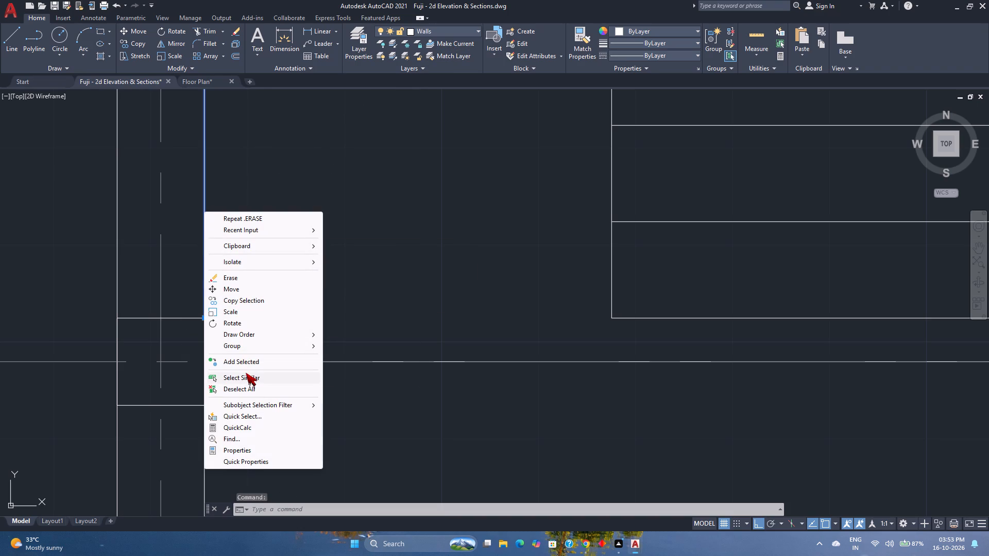
click(245, 374)
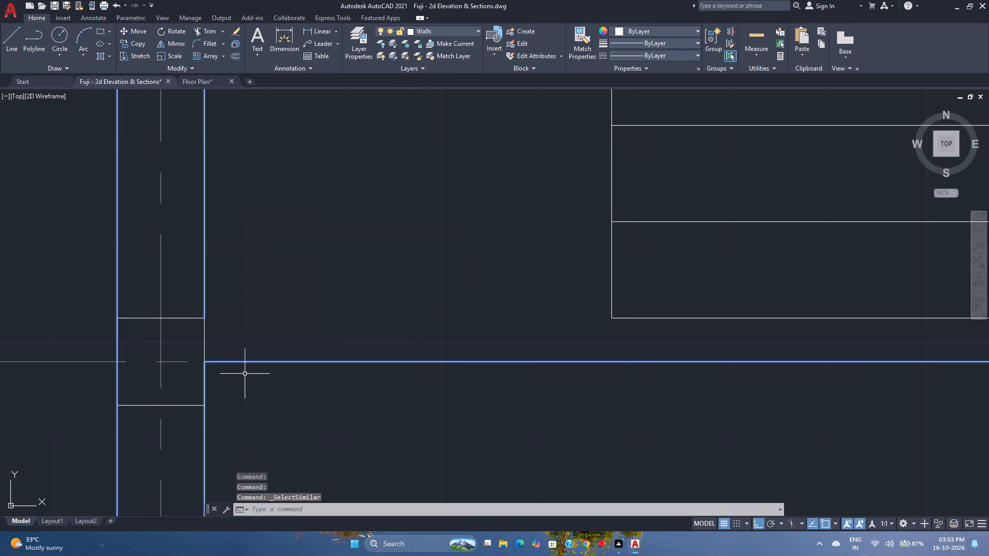
scroll(253, 340, down, 3)
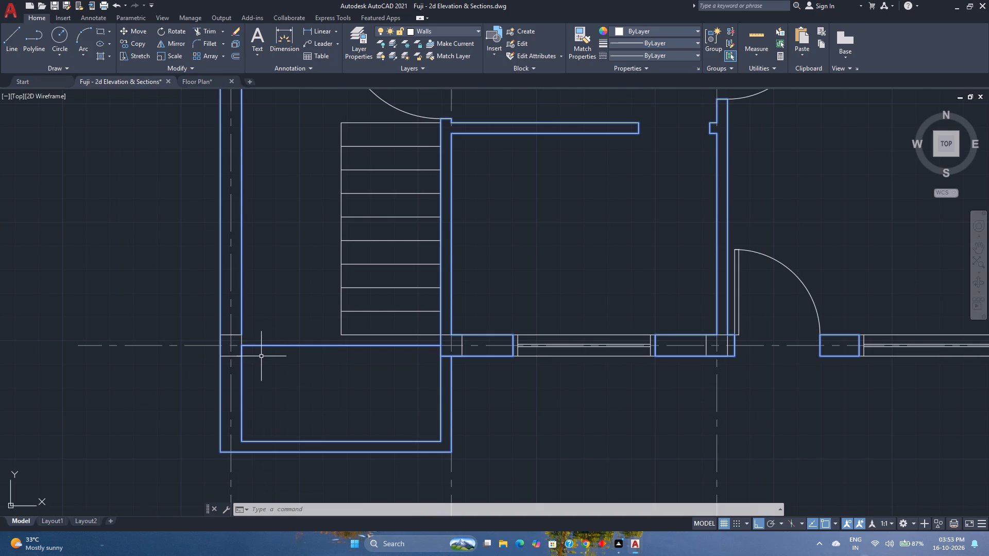
right_click(257, 346)
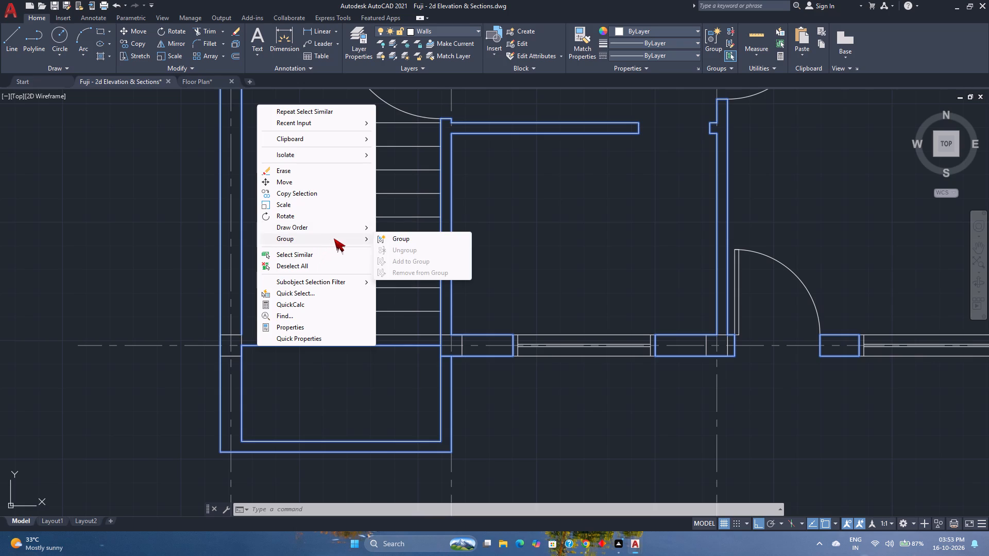
click(413, 256)
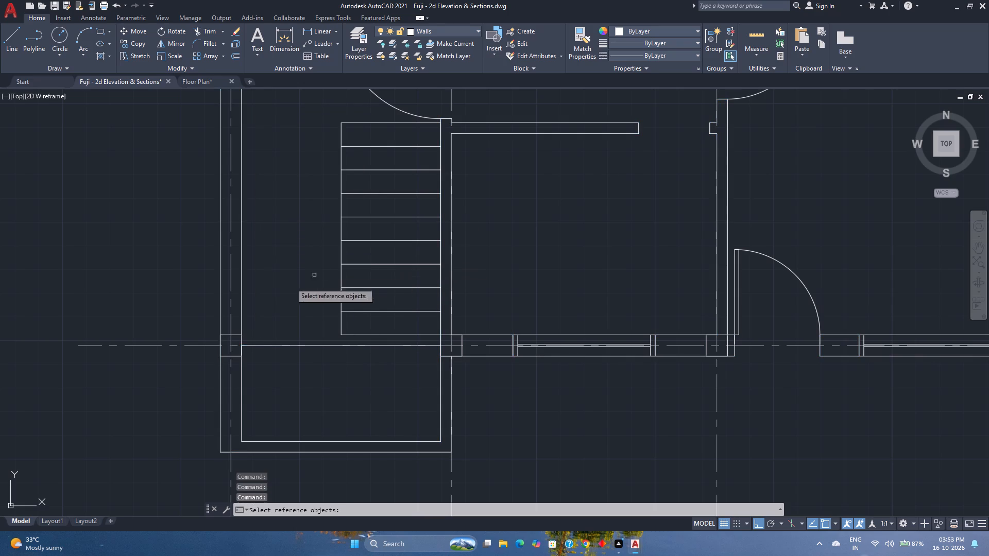
click(170, 345)
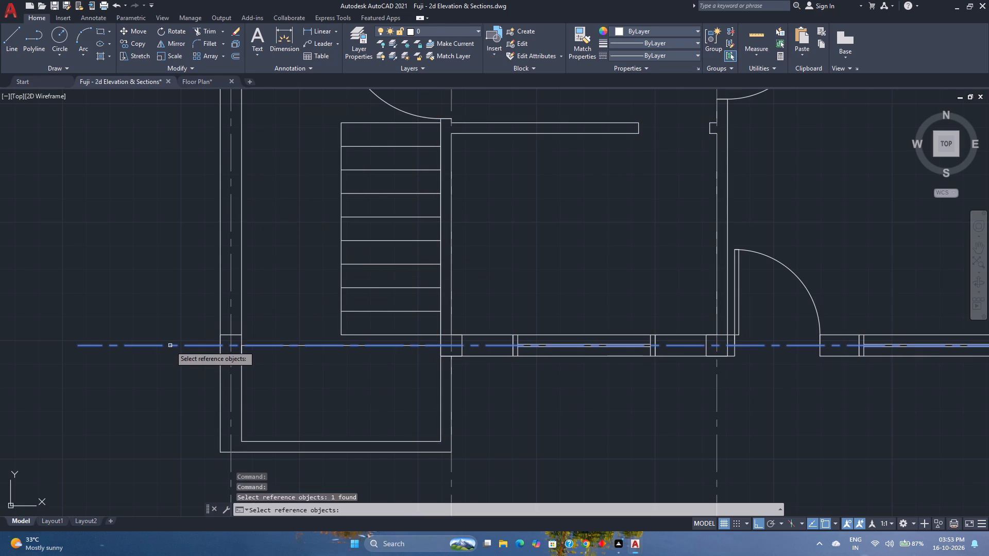
key(space)
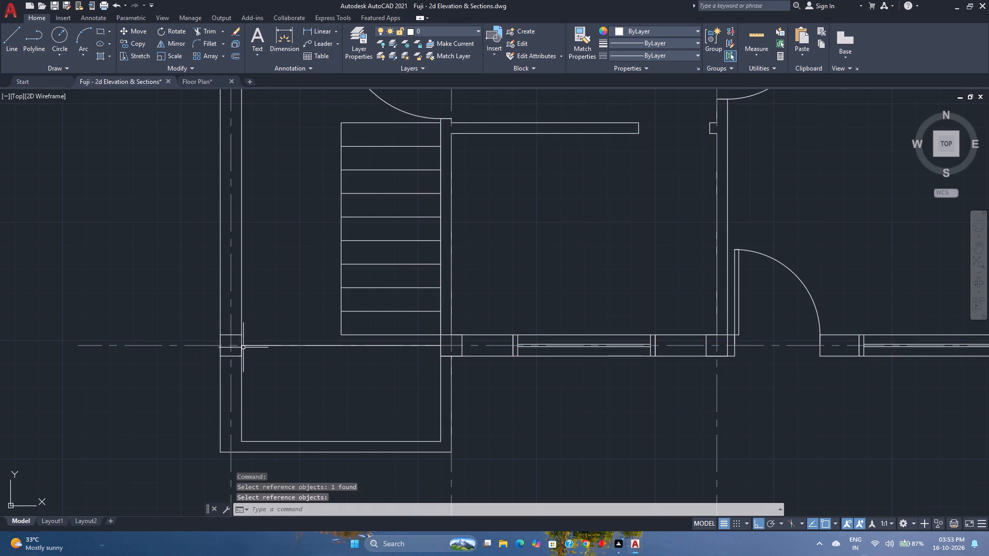
Erase the wall line overlapping the lower grid line between the two columns below the copied staircase.
click(265, 344)
click(271, 352)
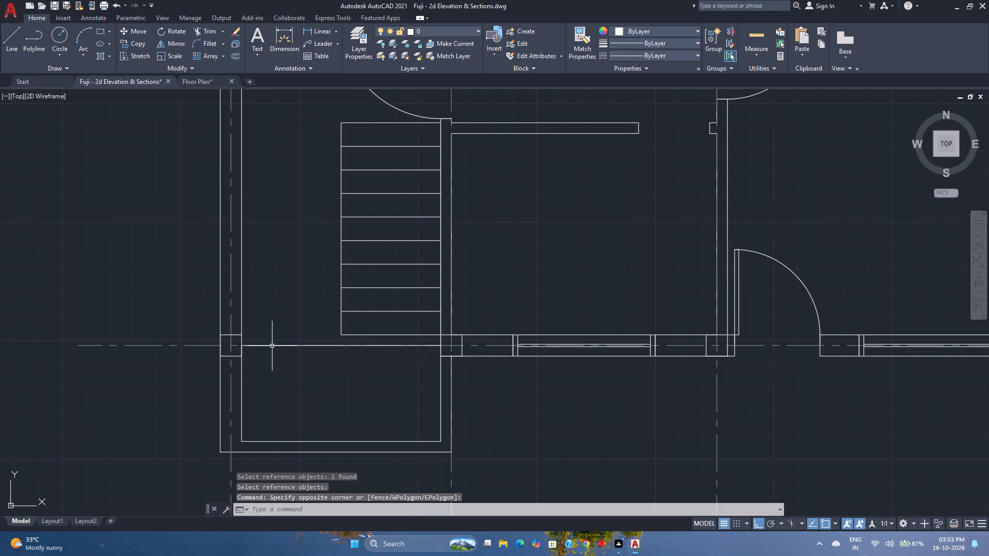
click(272, 346)
key(Delete)
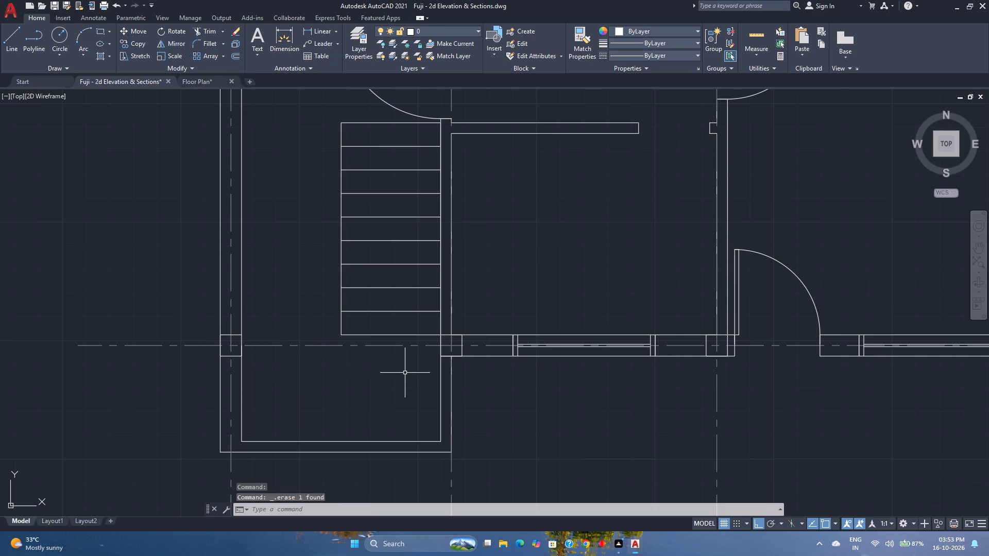
Ungroup the staircase in the copied plan.
scroll(405, 369, down, 1)
scroll(393, 353, up, 2)
click(390, 342)
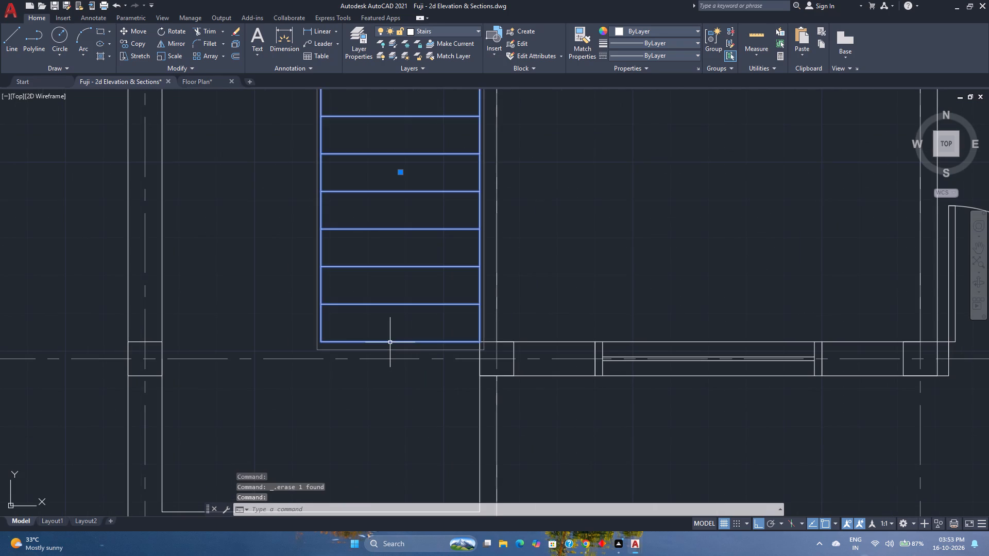
scroll(390, 342, down, 1)
middle_drag(390, 342, 421, 402)
middle_click(421, 402)
text(ung)
key(Return)
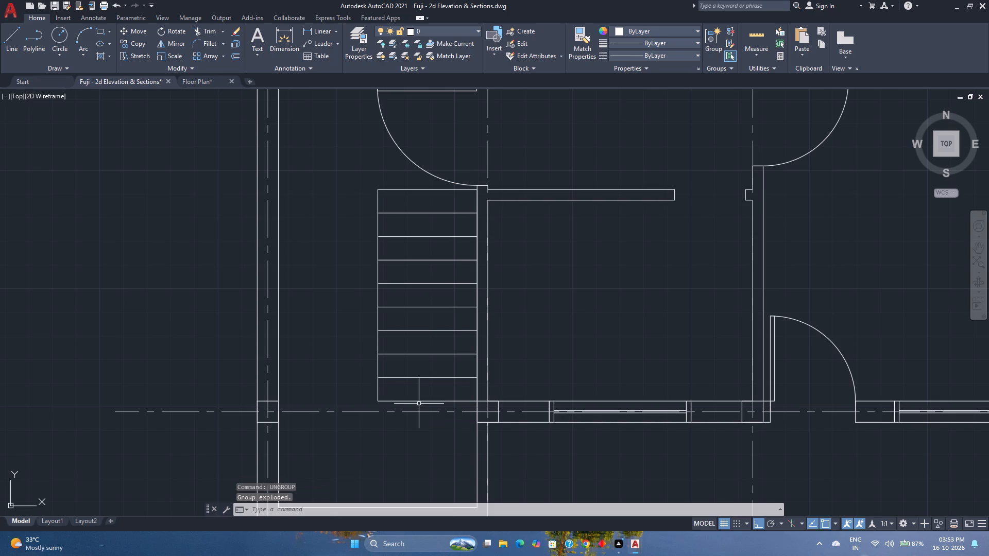
Mirror the copied staircase's ten tread lines about the left edge of the flight, keeping the originals, to make a second flight.
click(395, 404)
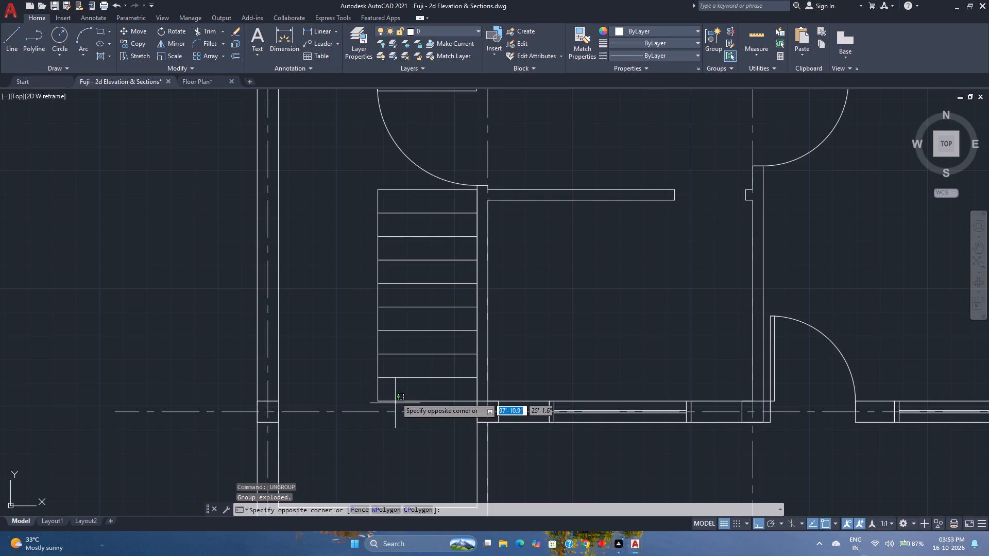
click(387, 188)
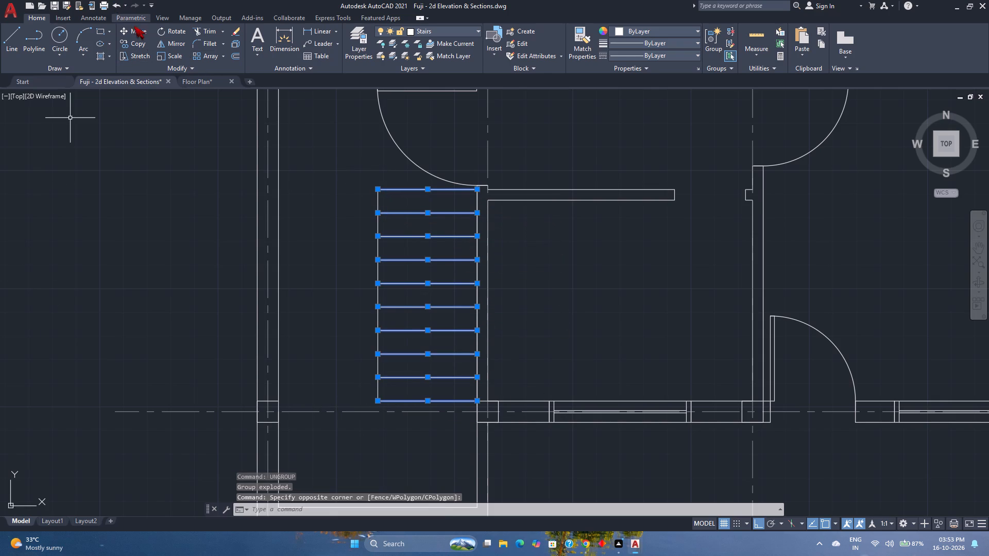
click(158, 43)
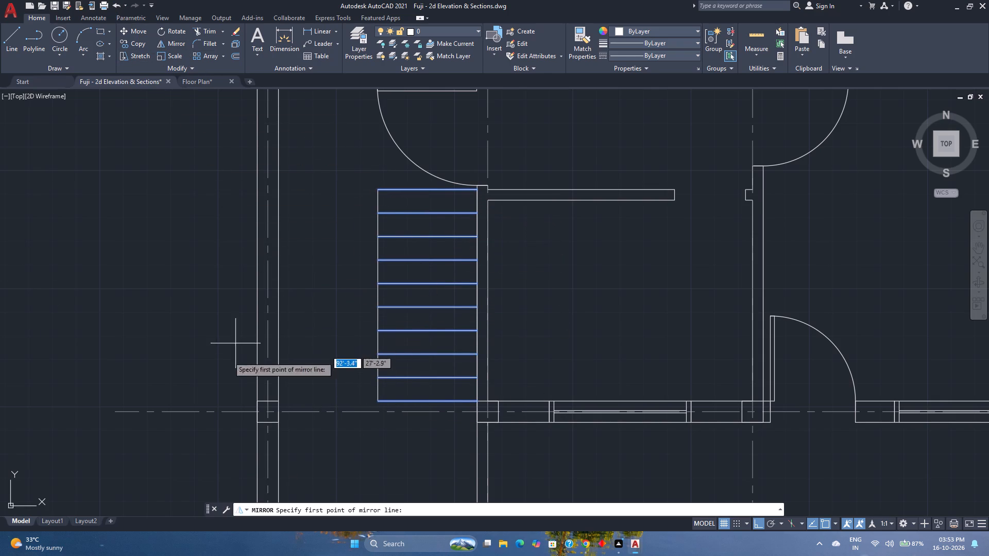
click(379, 400)
click(378, 379)
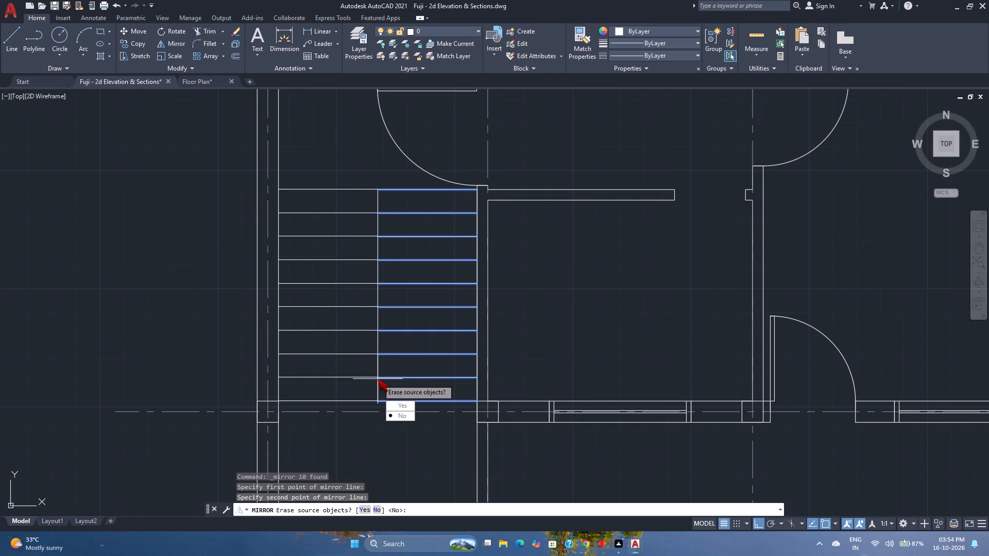
drag(400, 418, 378, 379)
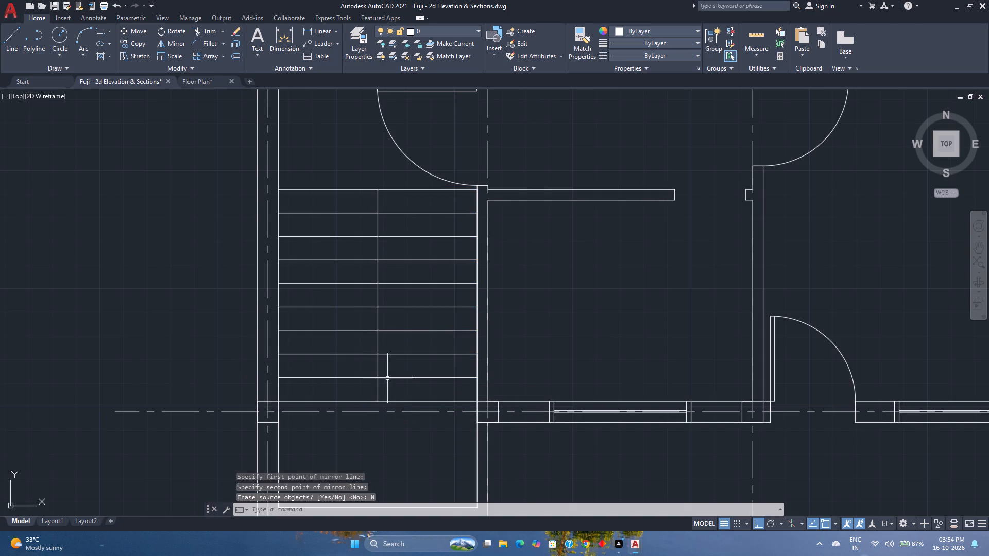
Draw a vertical line through the tread midpoints of the right stair flight, from the top tread line to the foot.
scroll(388, 379, down, 1)
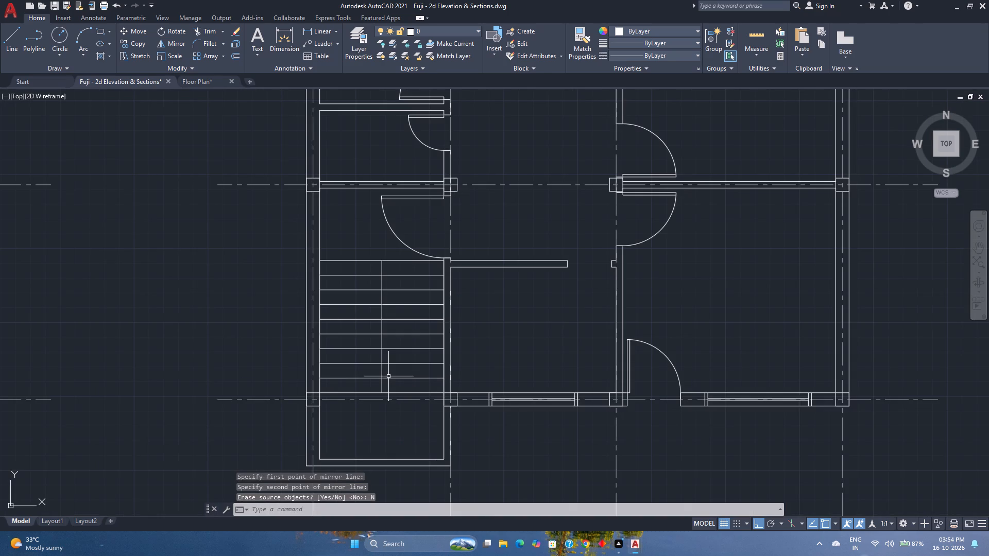
scroll(501, 301, down, 2)
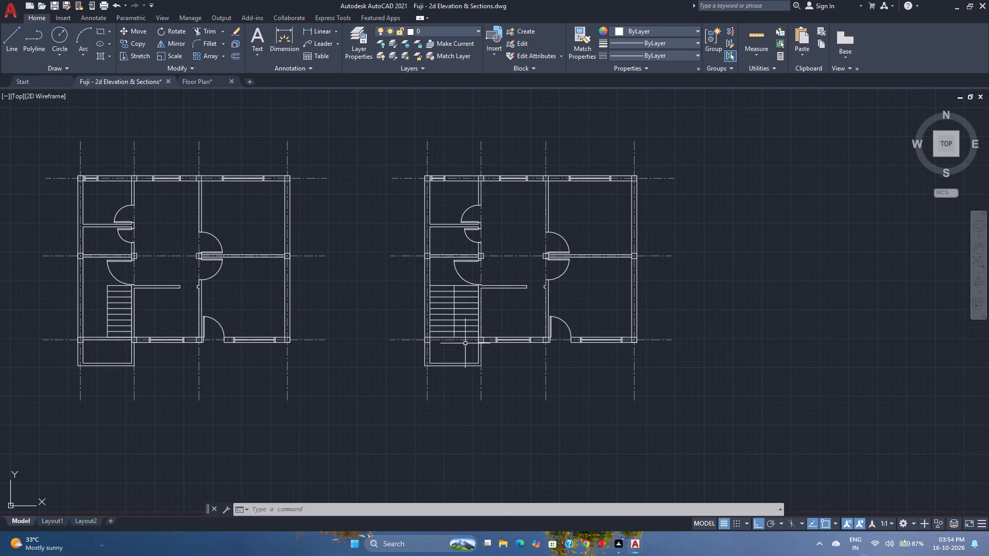
scroll(472, 344, up, 3)
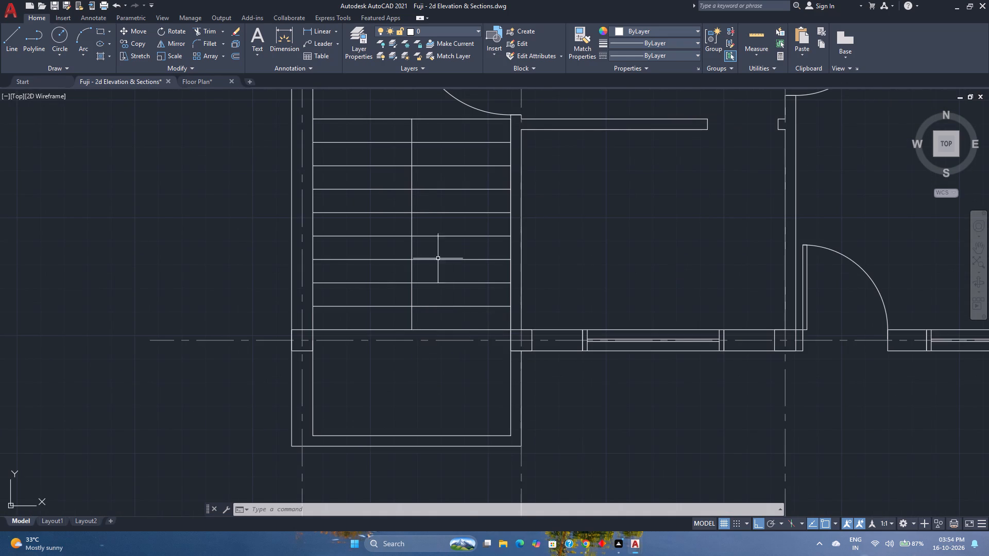
scroll(377, 273, down, 3)
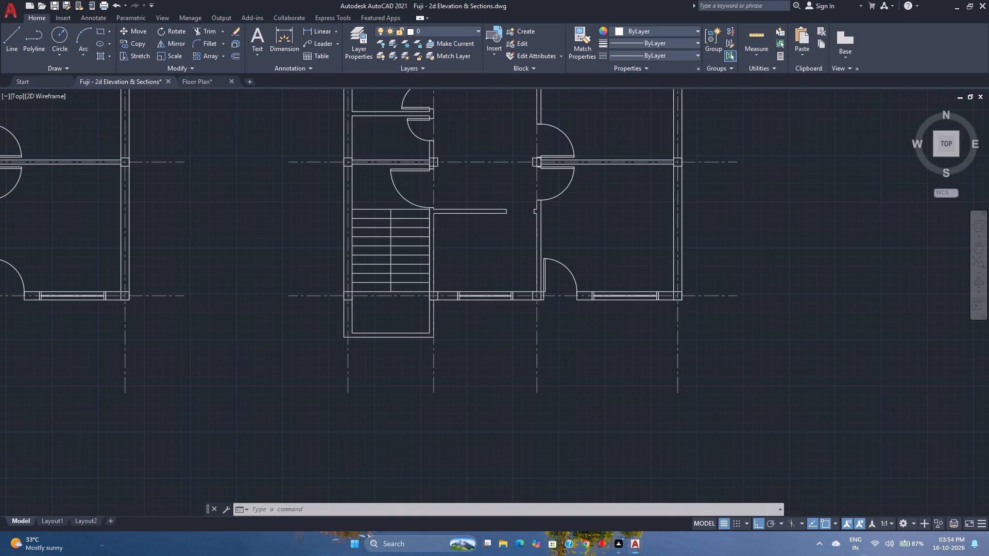
scroll(388, 277, up, 2)
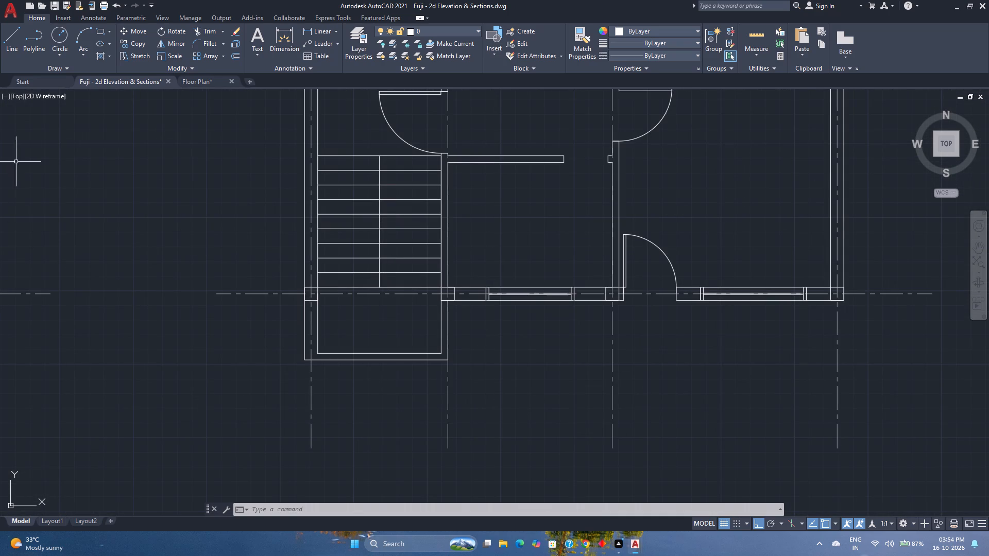
click(5, 42)
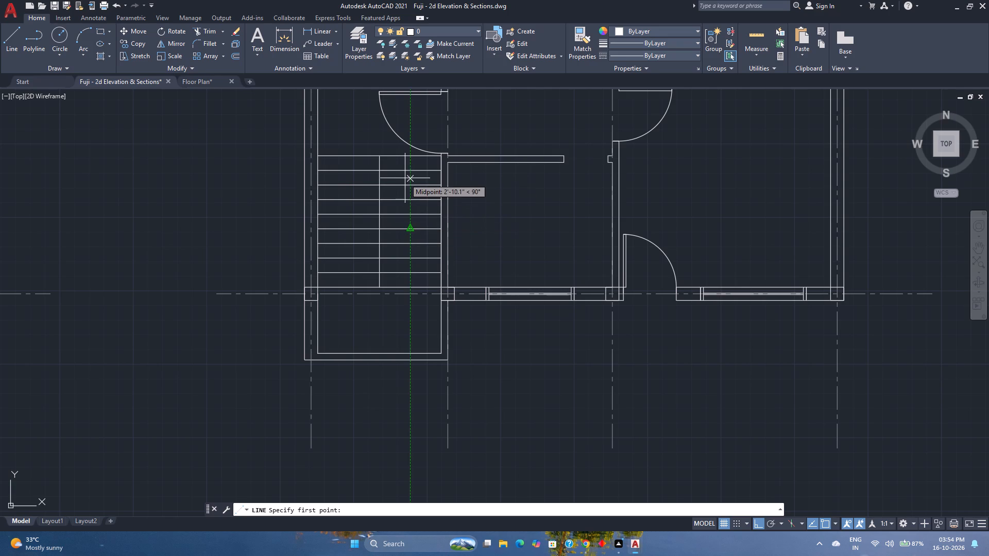
scroll(399, 154, down, 1)
middle_drag(399, 154, 415, 220)
middle_click(415, 220)
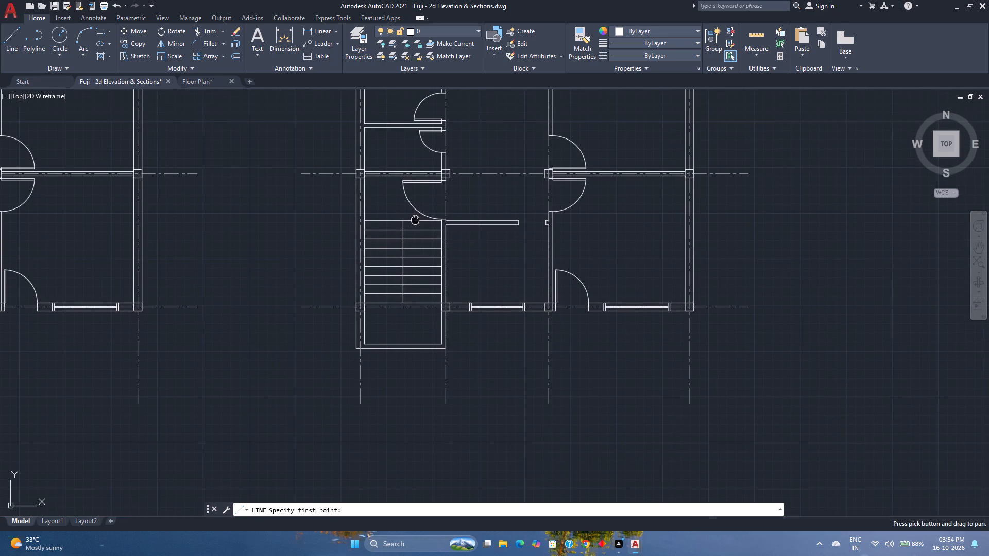
scroll(422, 221, up, 2)
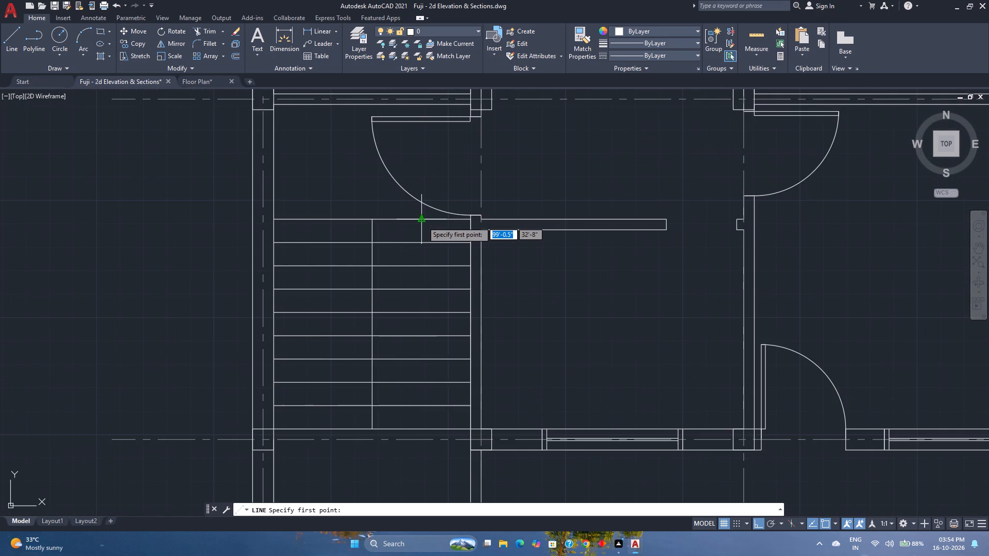
click(422, 221)
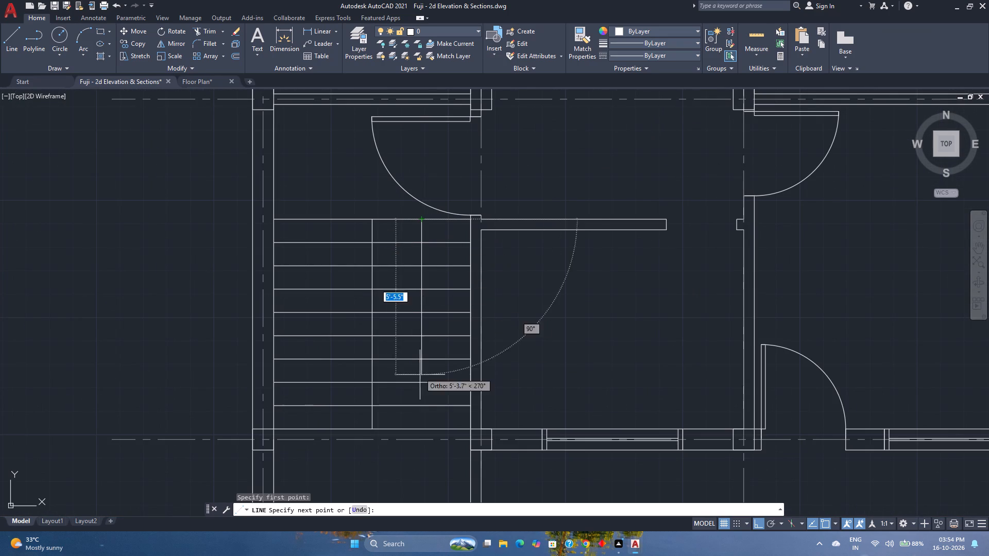
click(422, 427)
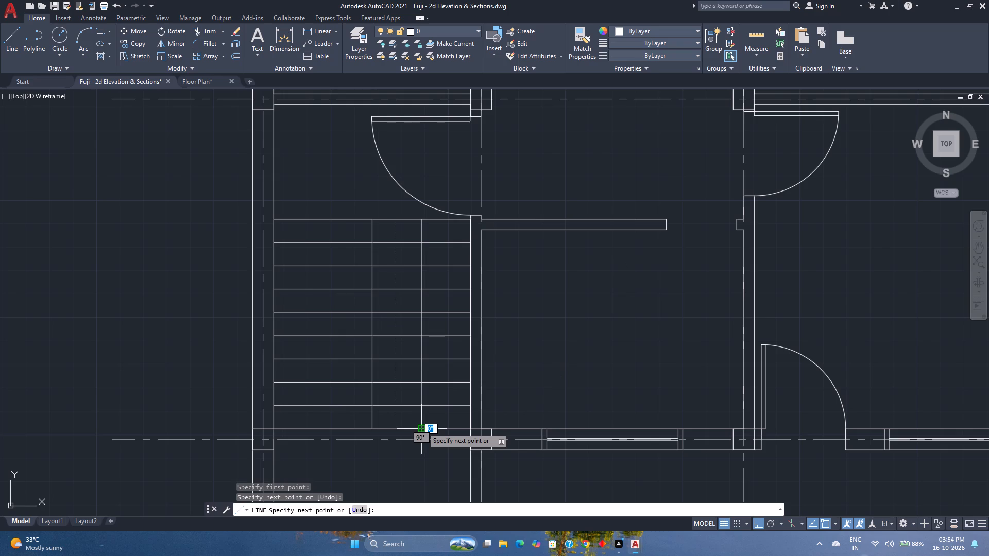
key(Escape)
Mirror the right flight's vertical midline about the line dividing the two flights, keeping the original.
click(423, 423)
click(412, 421)
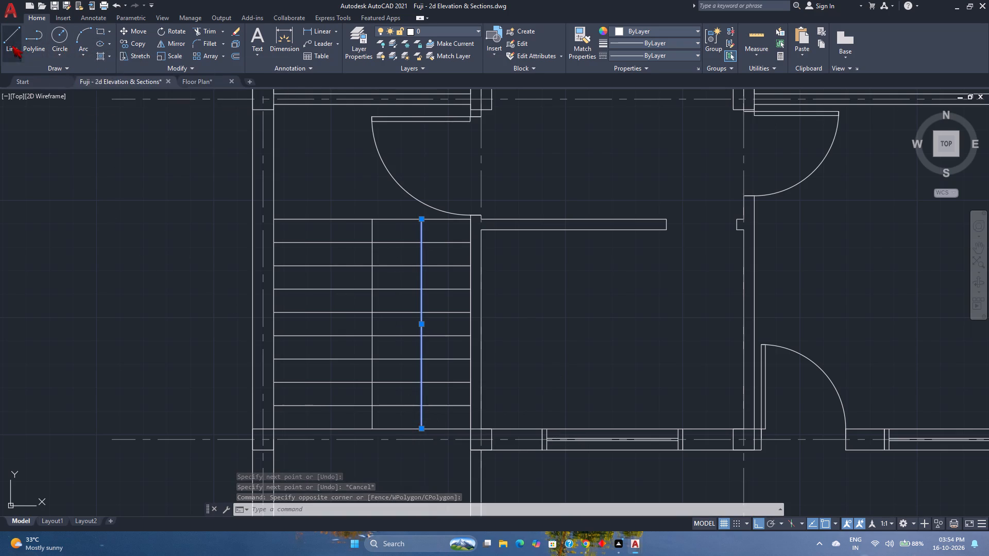
click(173, 44)
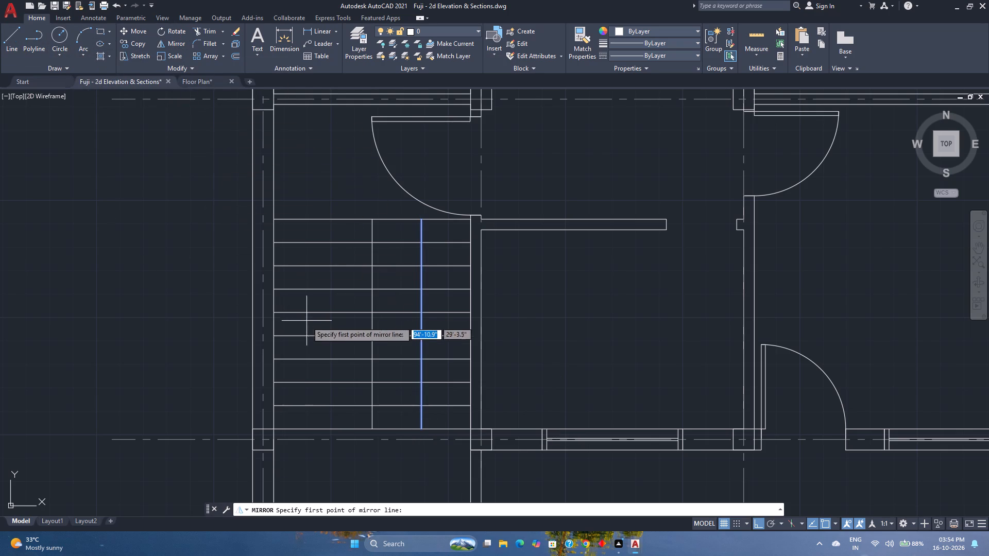
click(371, 430)
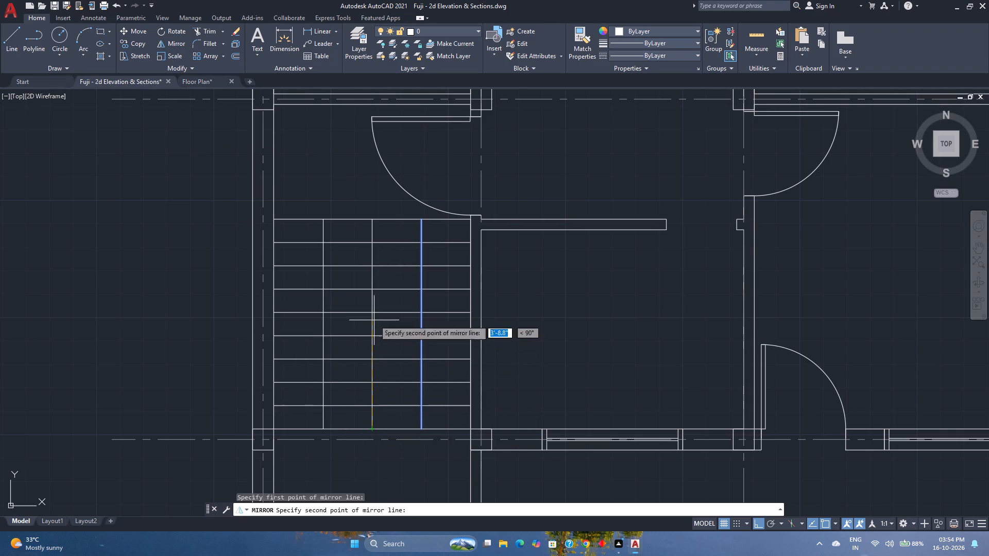
click(374, 314)
drag(396, 351, 374, 314)
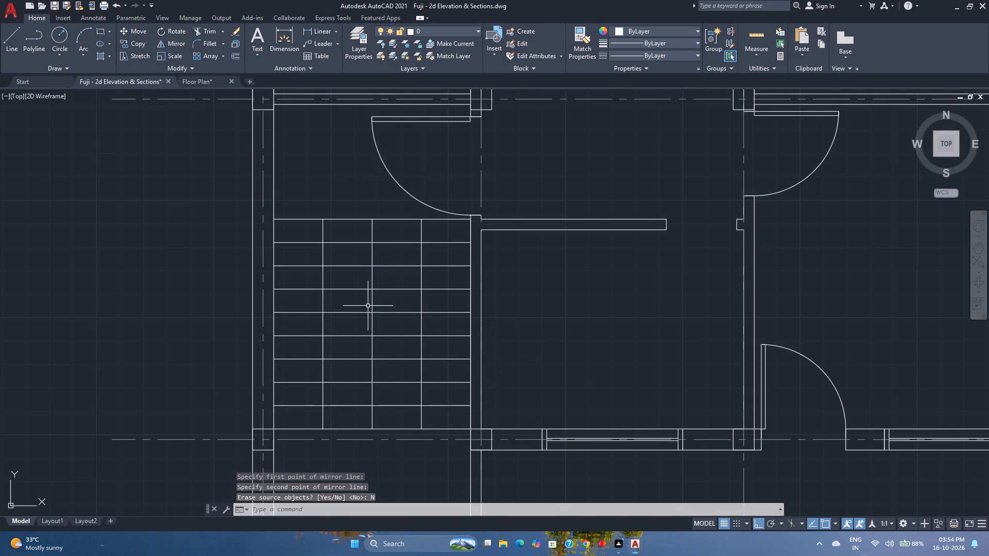
Trim the left flight's midline between the third and fourth tread lines from the top and erase the leftover piece above.
scroll(366, 303, down, 1)
middle_drag(362, 303, 345, 281)
middle_click(344, 280)
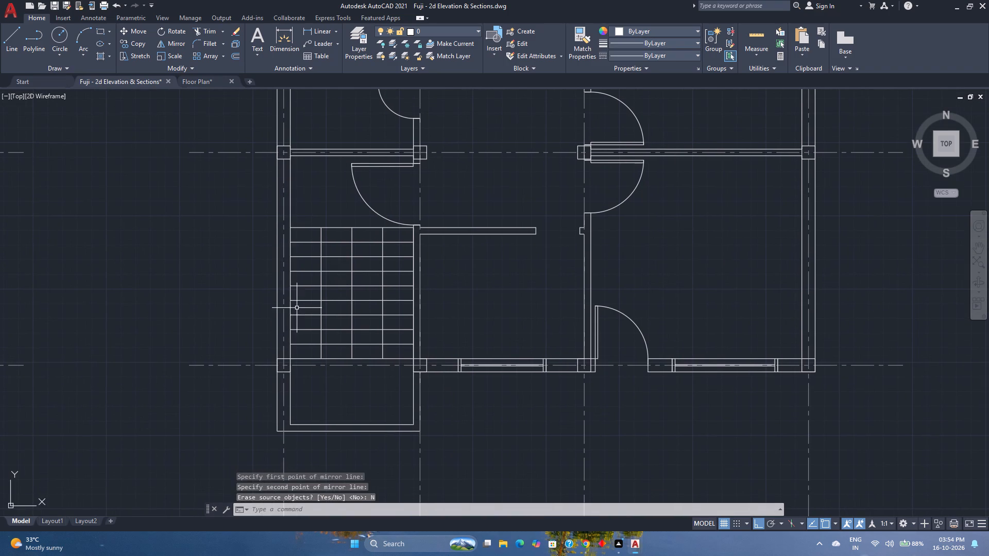
key(t)
key(r)
key(Return)
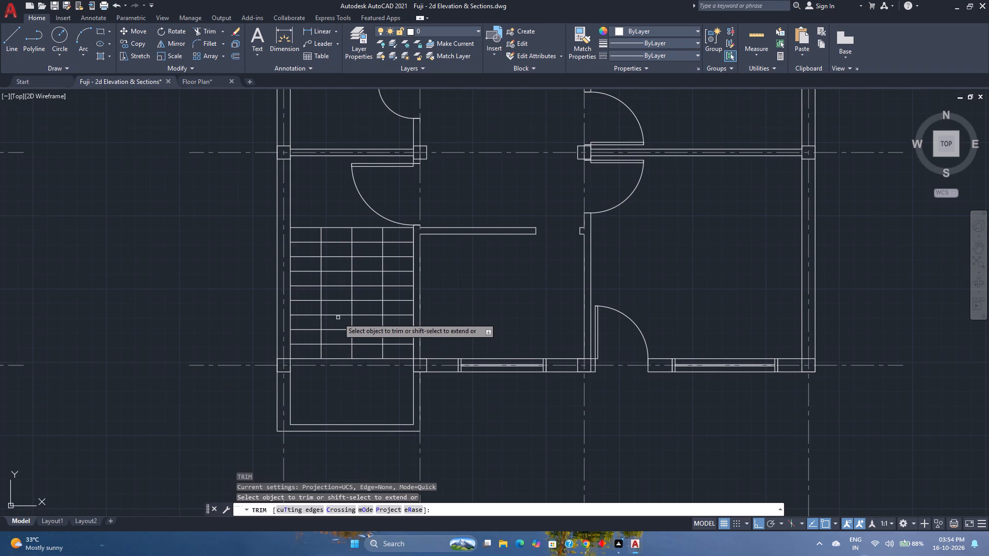
click(315, 265)
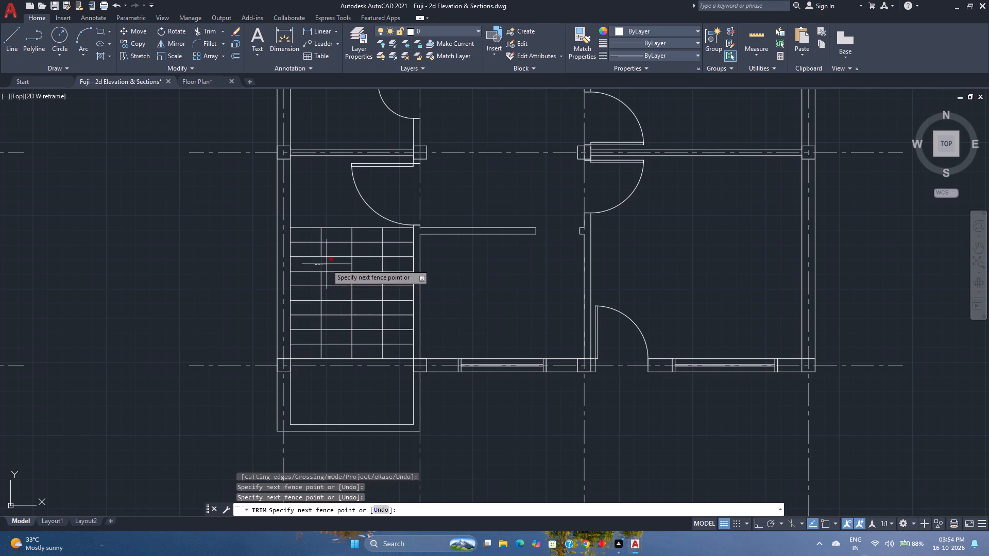
click(327, 264)
key(Escape)
scroll(329, 256, up, 2)
click(325, 248)
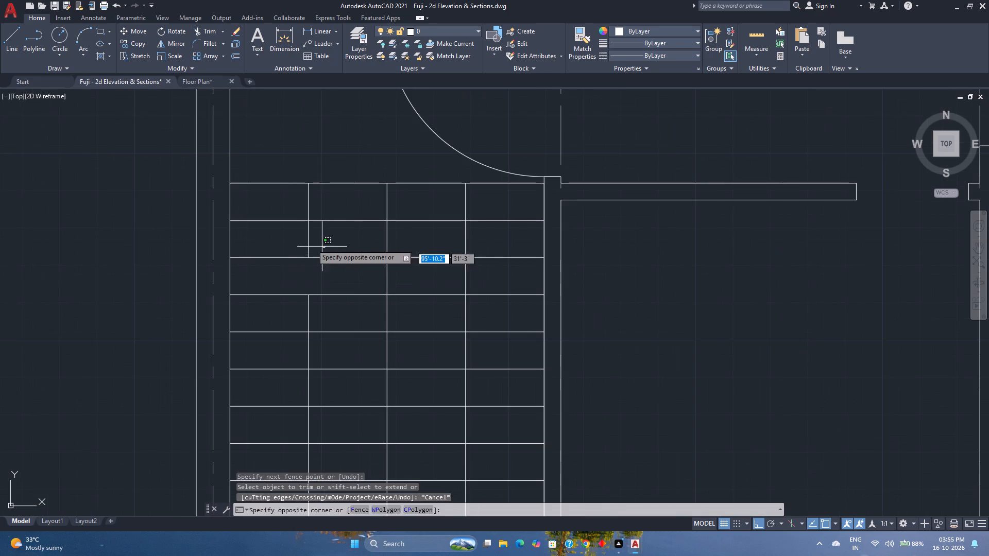
click(287, 238)
key(Delete)
Fillet the left and right flight midlines to join their lower ends with a semicircular arc across the landing.
scroll(289, 237, down, 2)
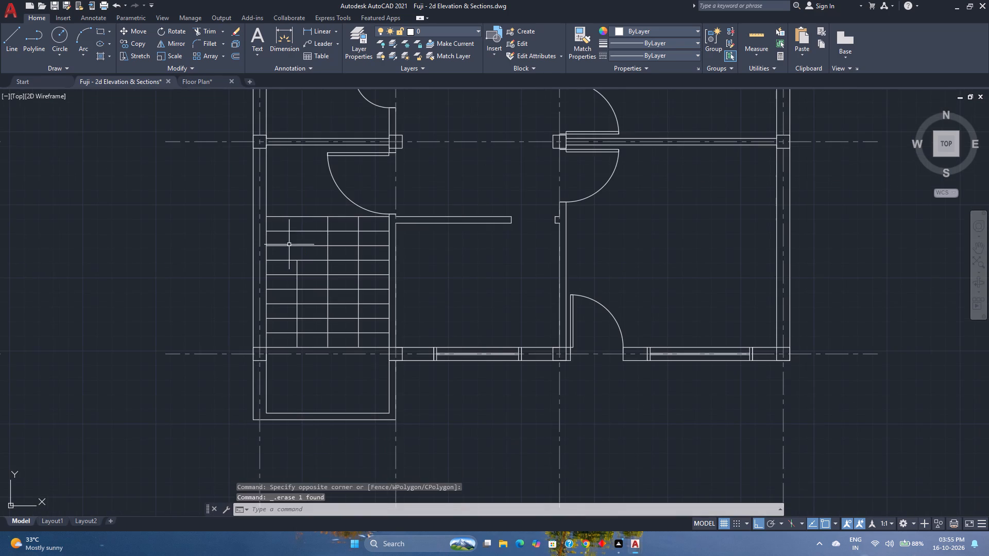
click(198, 42)
click(297, 307)
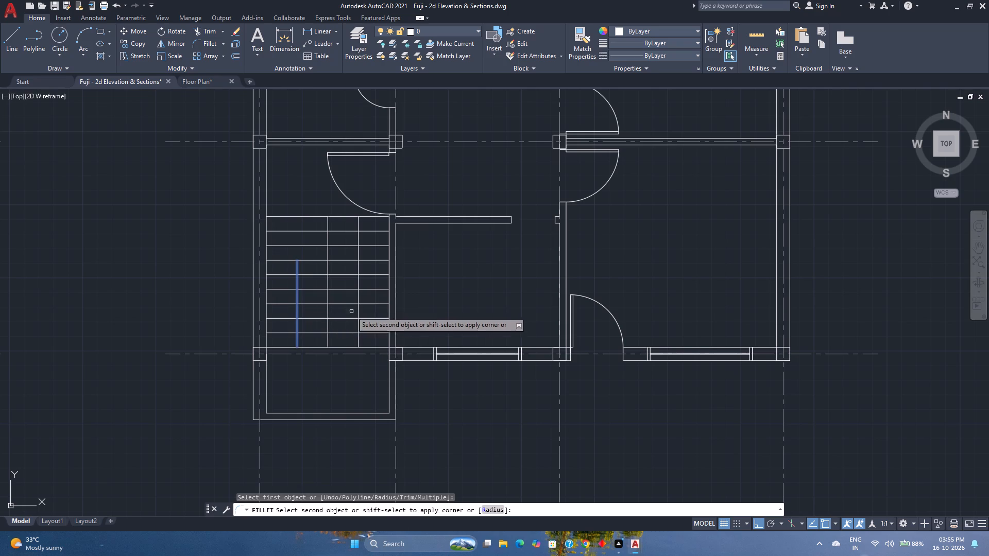
click(360, 310)
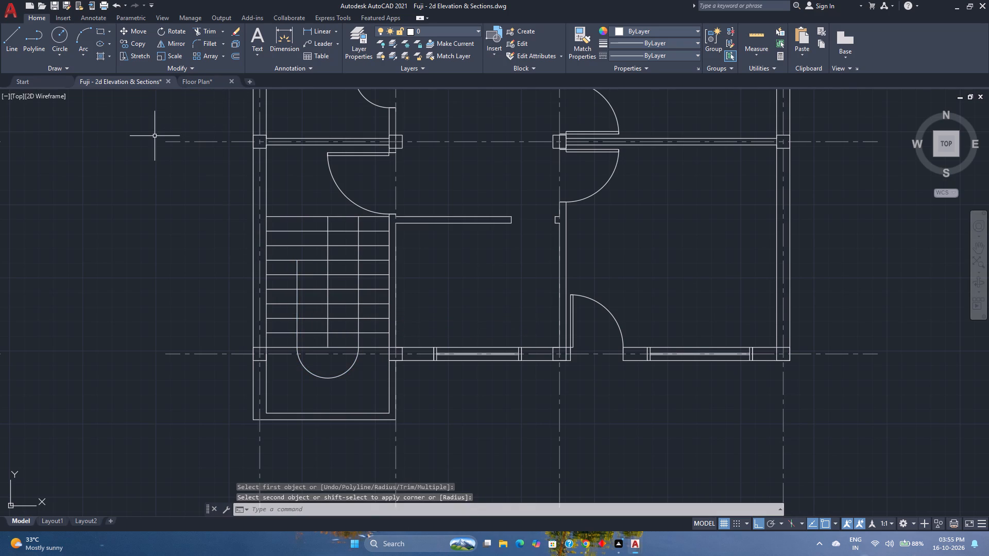
Stretch the upper end of the right flight's midline 4" upward beyond the top tread line.
scroll(357, 228, up, 2)
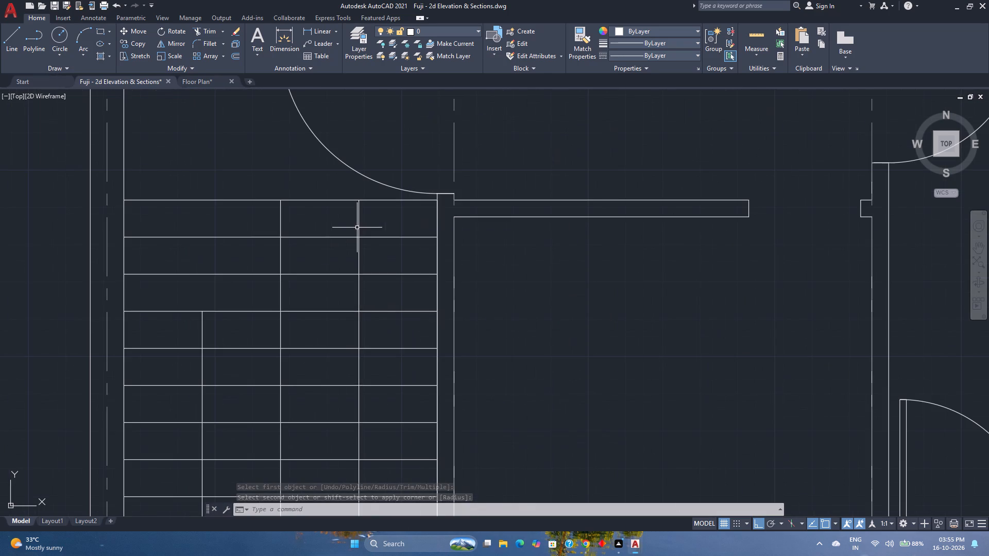
click(358, 224)
click(361, 201)
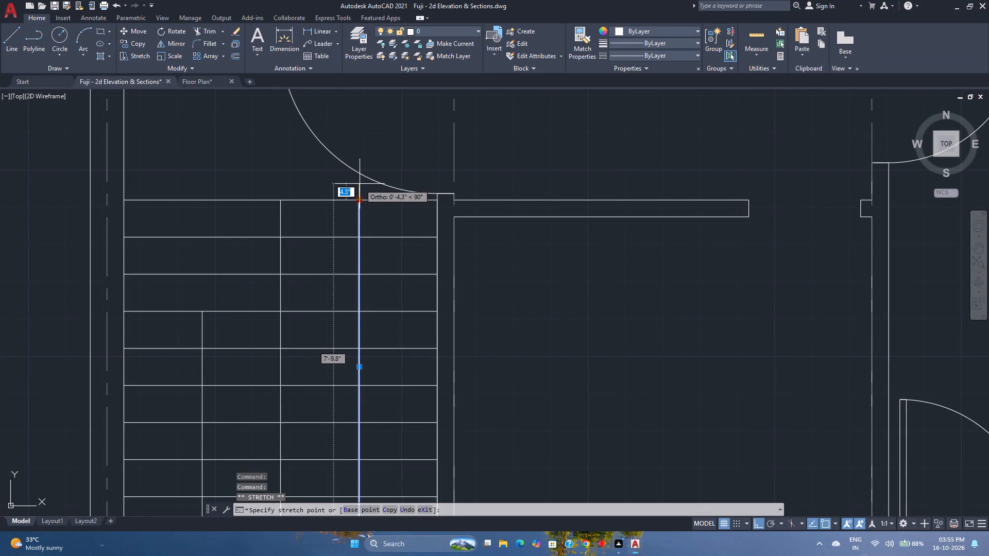
key(4)
key(Return)
key(Escape)
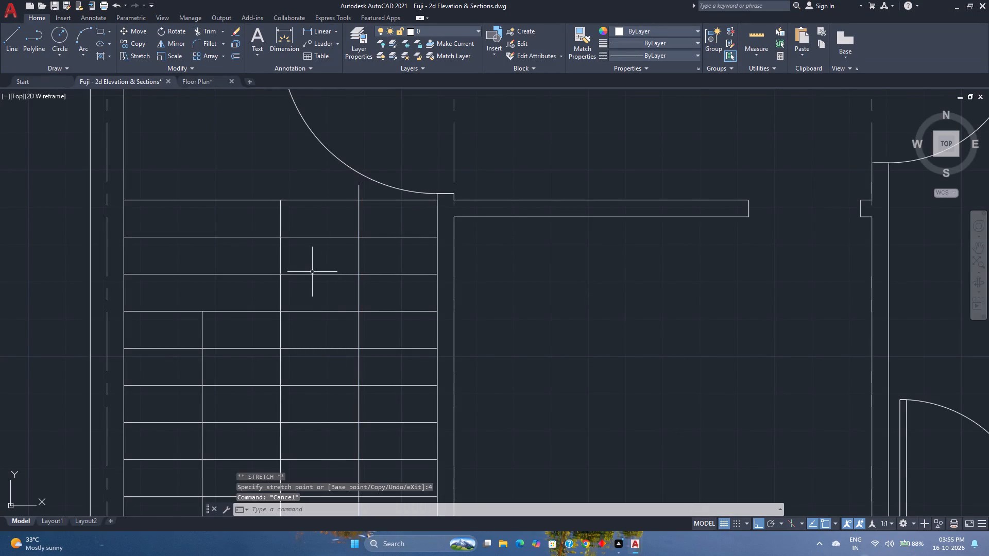
Draw a three-sided polygon circumscribed about a circle of about 1.1" radius, centred where the right flight's midline crosses the fifth tread line from the top.
middle_drag(307, 302, 296, 242)
middle_drag(296, 242, 295, 238)
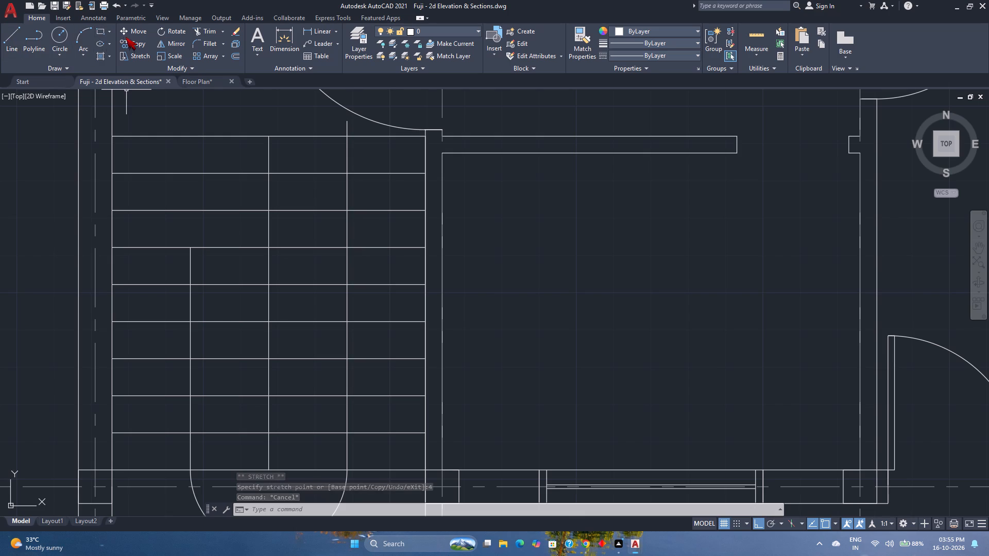
click(113, 28)
click(109, 28)
click(128, 72)
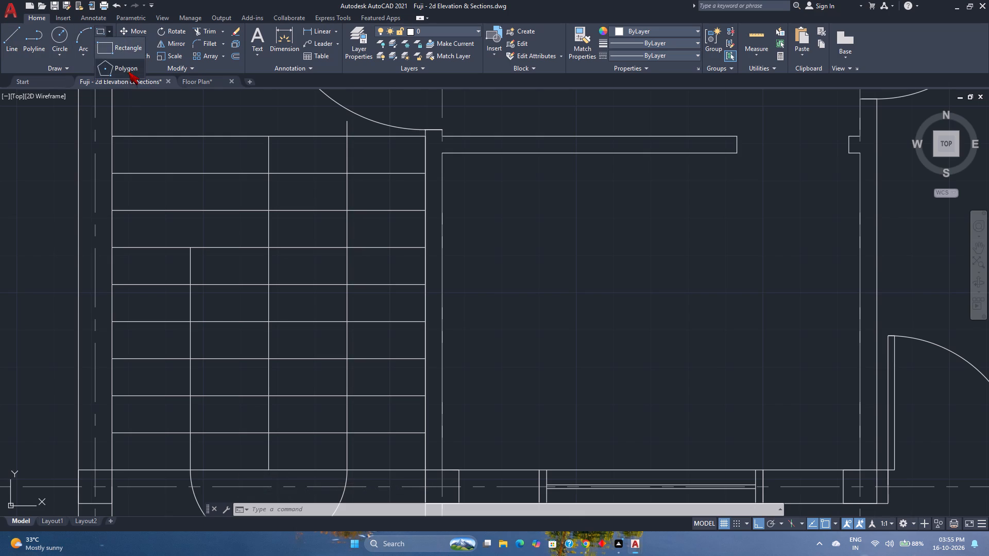
click(347, 284)
key(3)
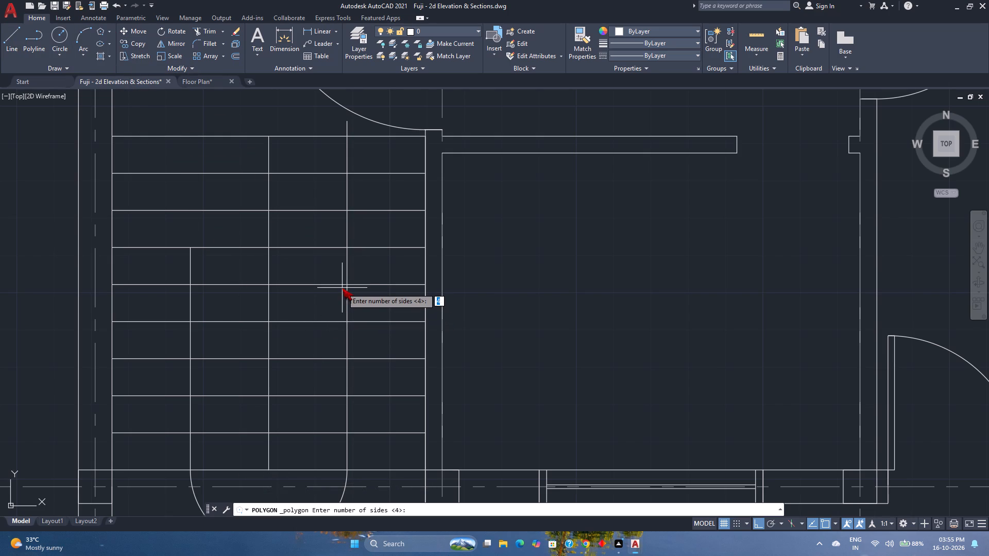
key(Return)
click(346, 284)
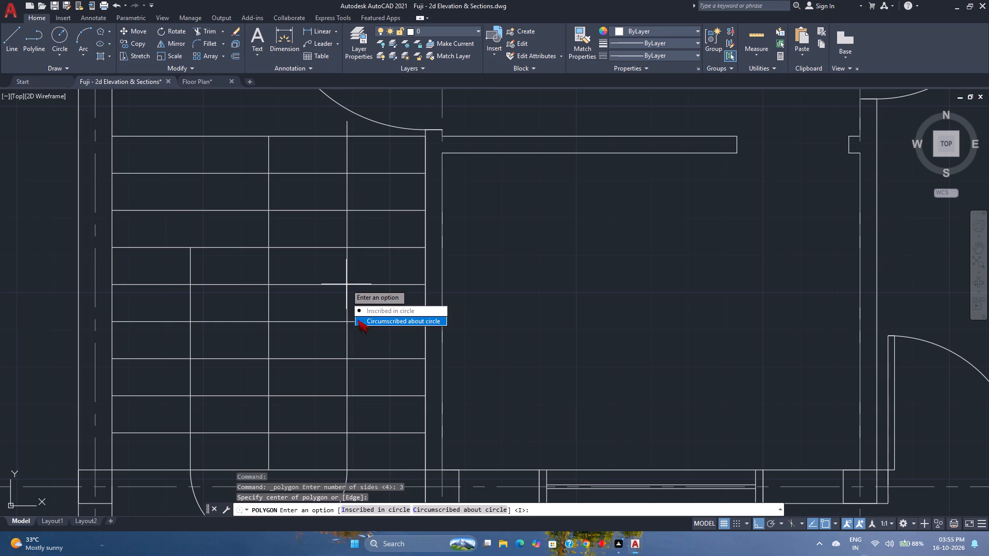
drag(363, 321, 346, 284)
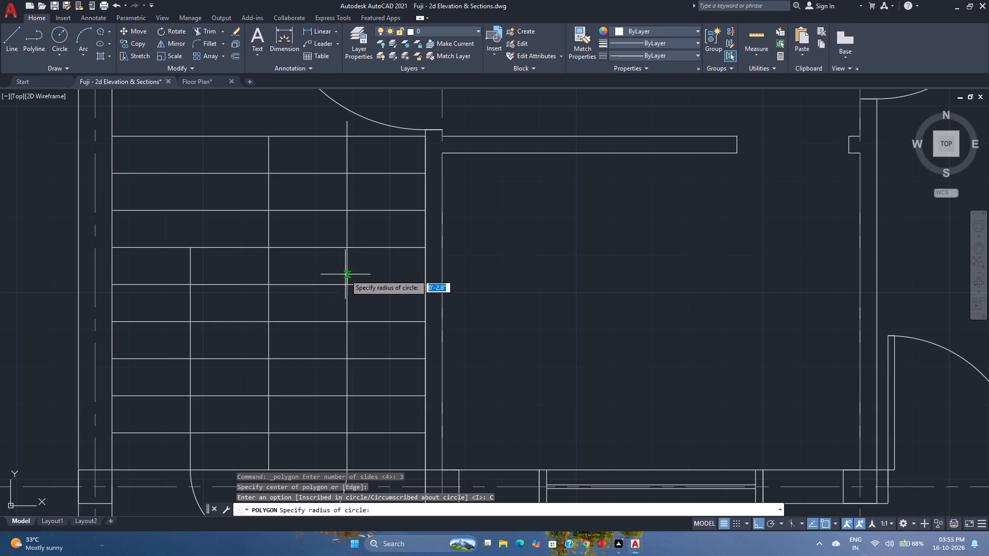
scroll(347, 279, up, 3)
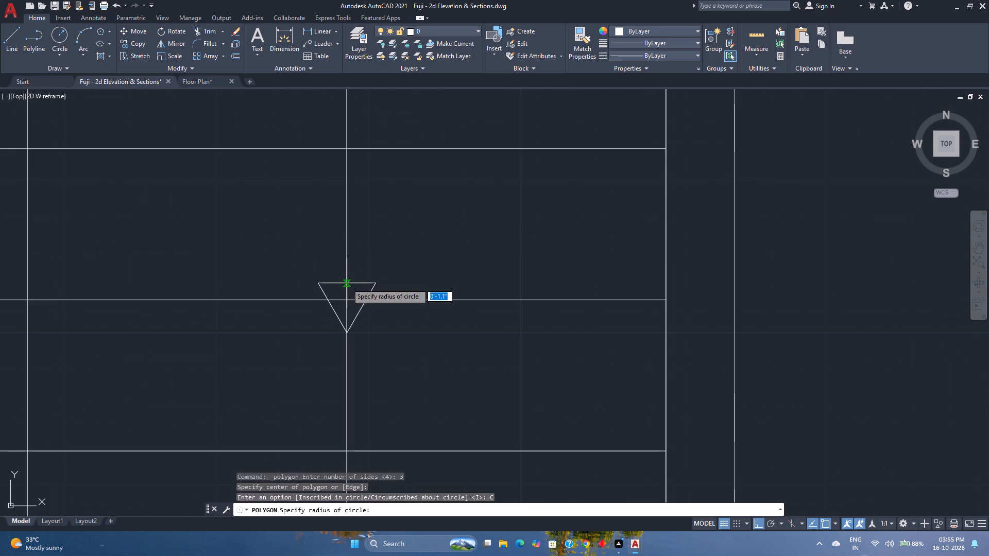
click(347, 283)
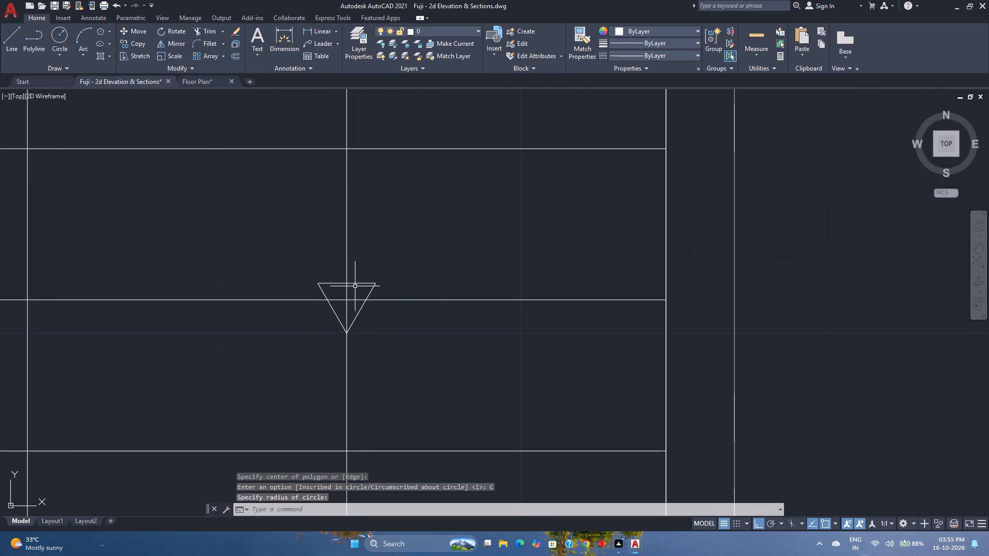
key(Escape)
Move the triangle by its lower tip onto the crossing of the right flight's midline and the fifth tread line.
click(372, 282)
click(363, 289)
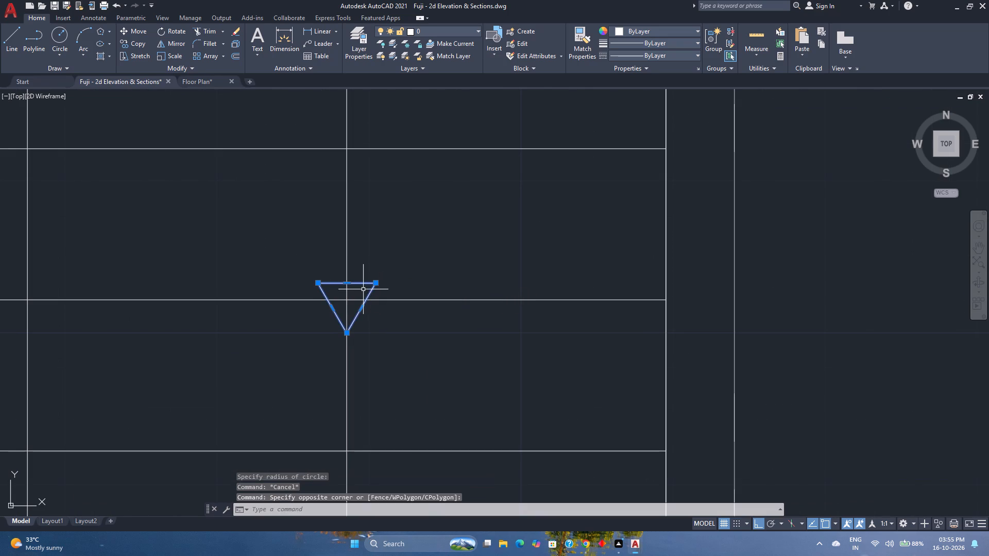
key(m)
key(Return)
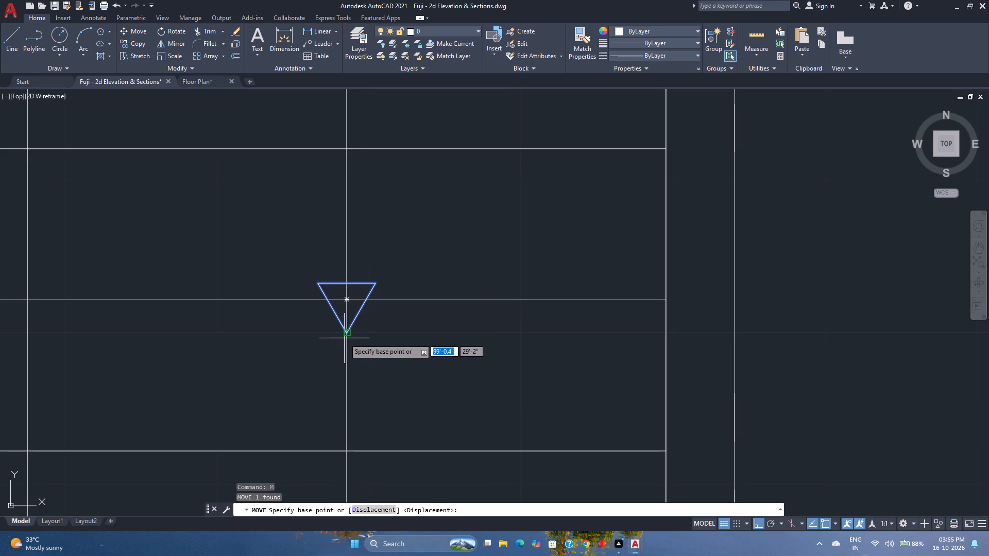
click(349, 336)
scroll(345, 316, down, 3)
click(347, 312)
scroll(347, 312, up, 2)
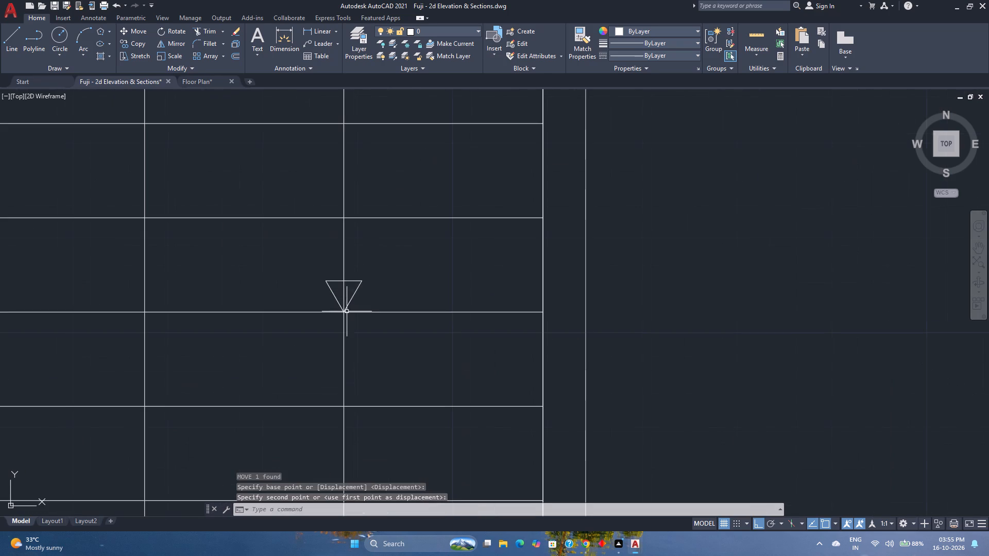
Stretch the triangle's top edge 11" upward along the midline to form a slender arrowhead.
click(349, 281)
click(344, 279)
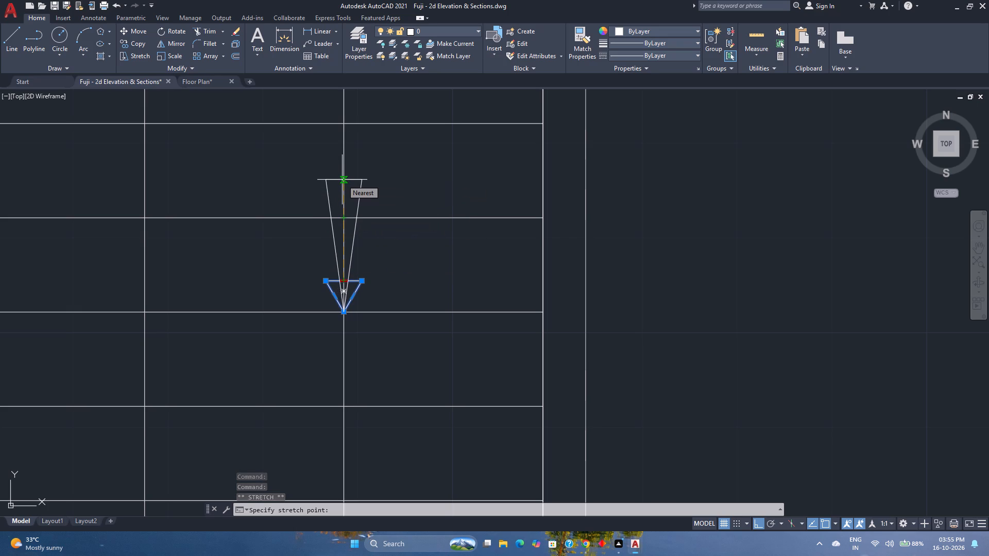
text(11)
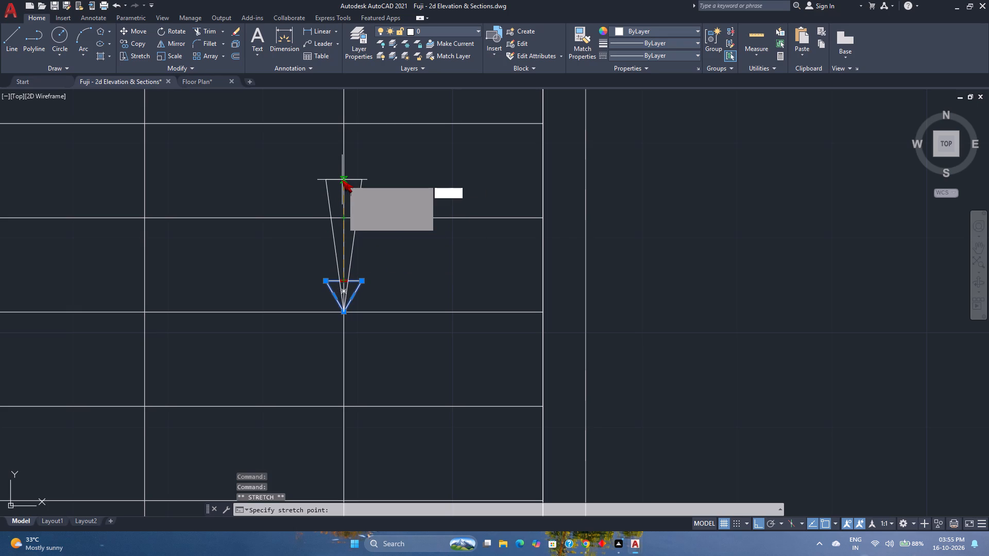
key(Return)
scroll(342, 180, down, 3)
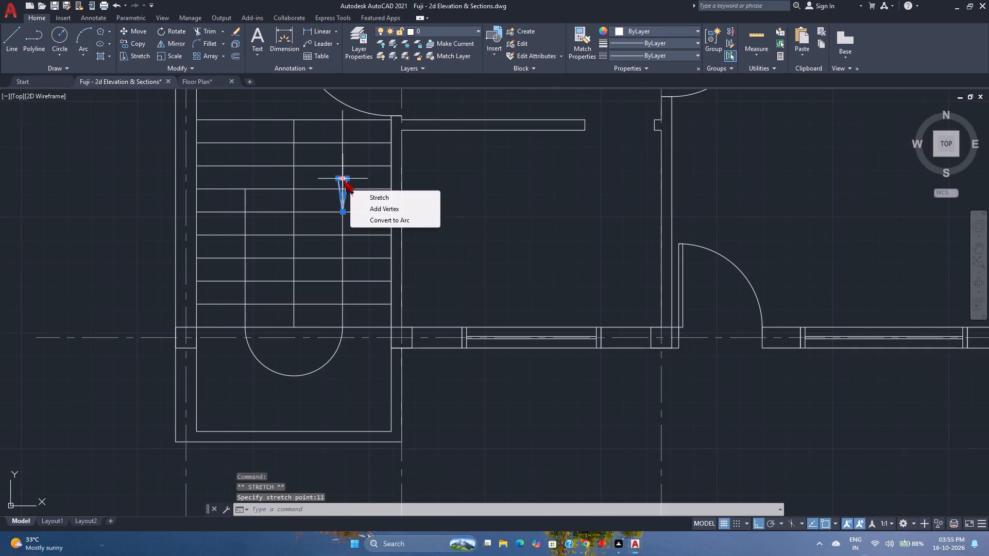
scroll(344, 181, up, 4)
middle_drag(364, 207, 408, 284)
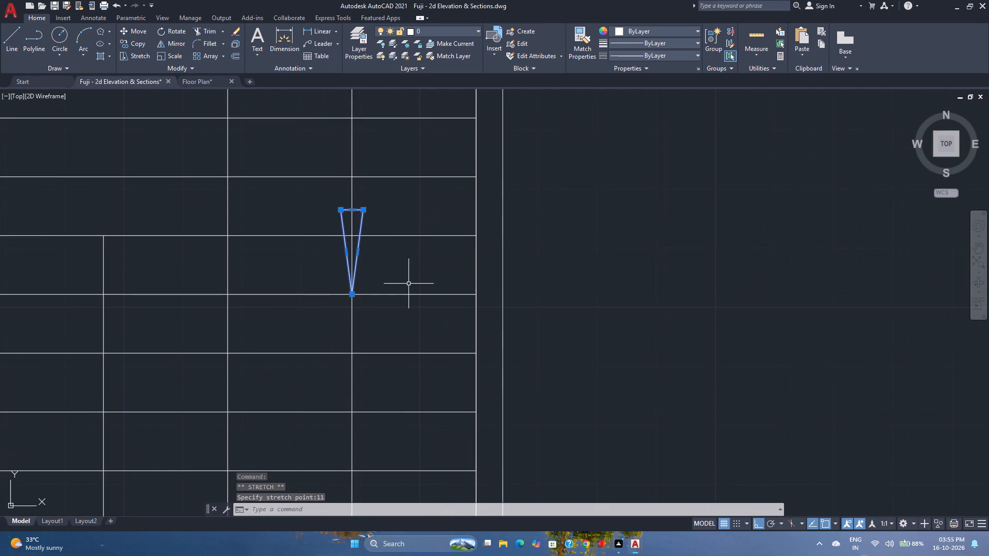
key(Escape)
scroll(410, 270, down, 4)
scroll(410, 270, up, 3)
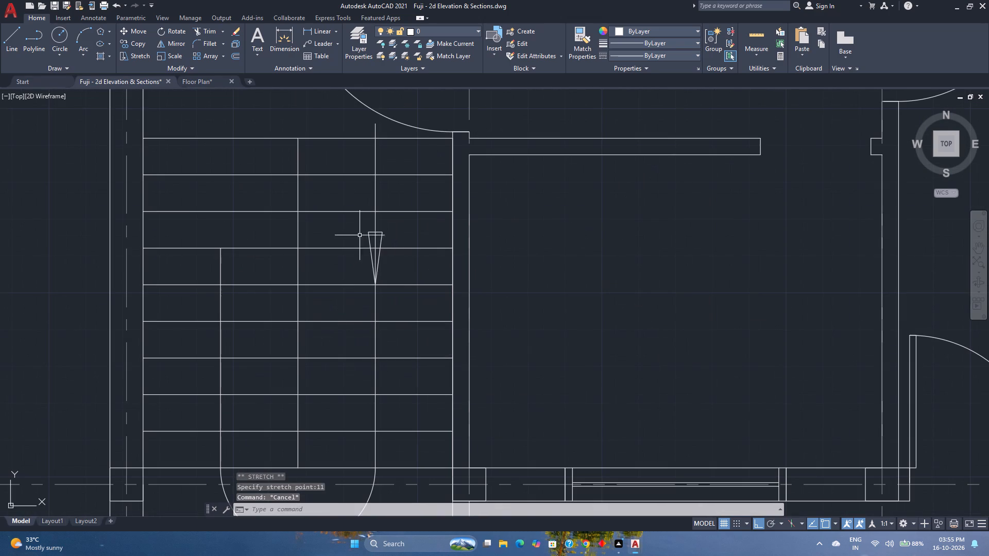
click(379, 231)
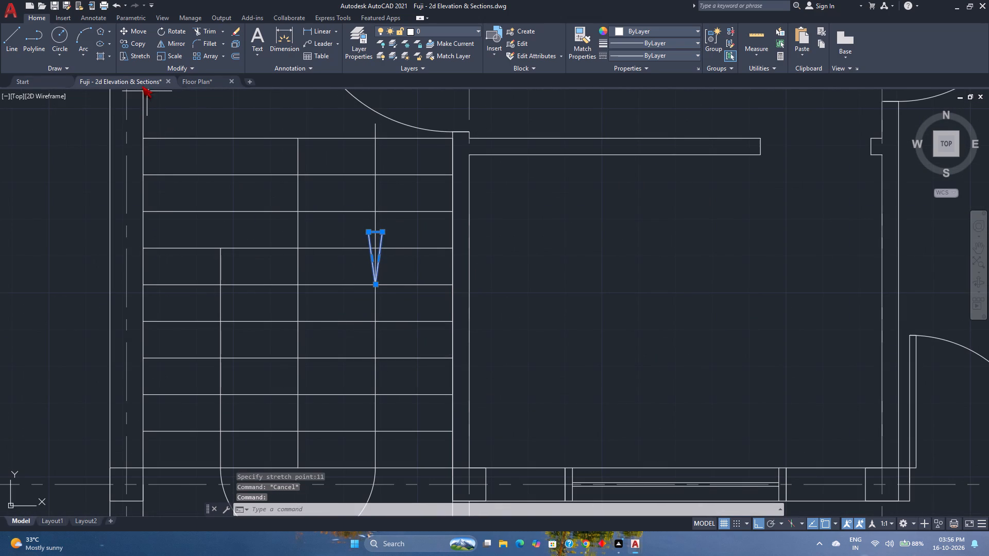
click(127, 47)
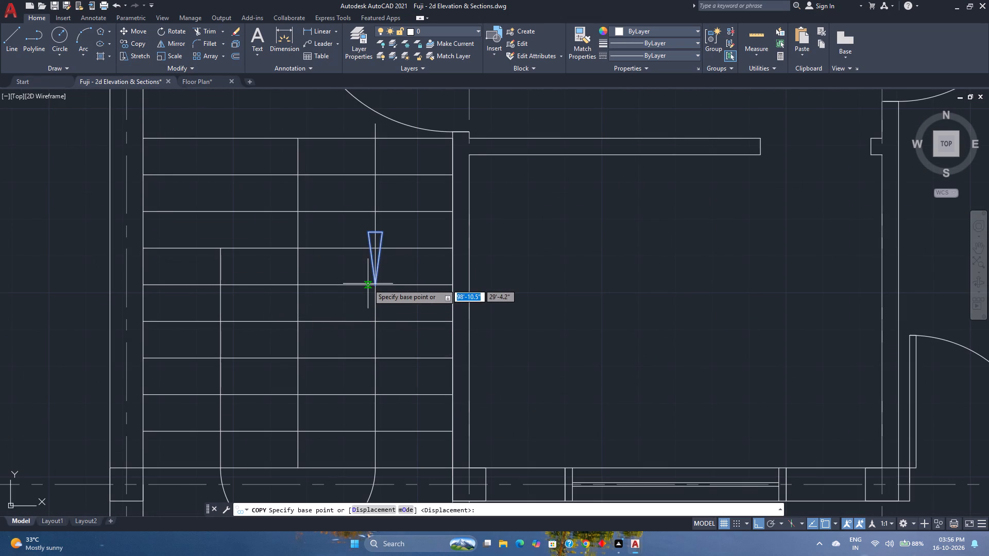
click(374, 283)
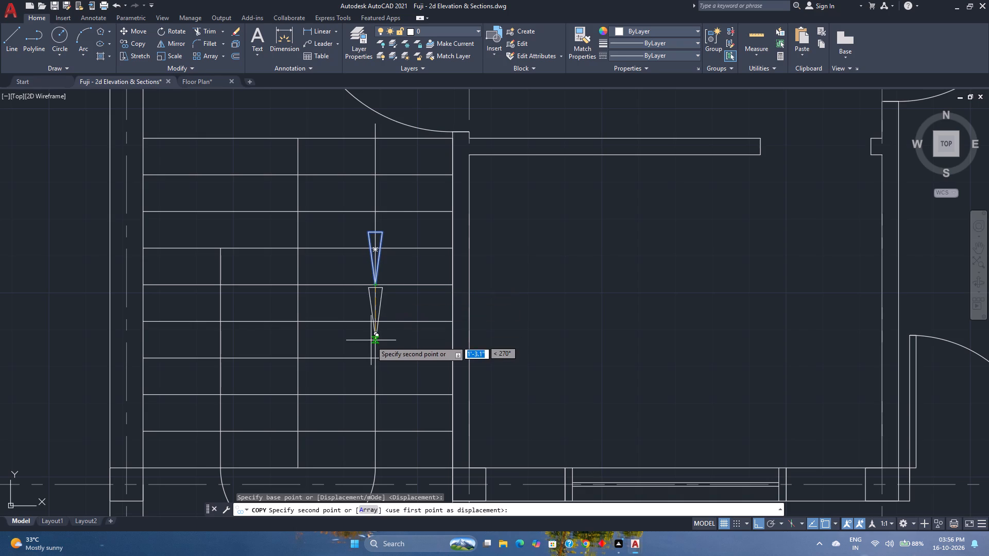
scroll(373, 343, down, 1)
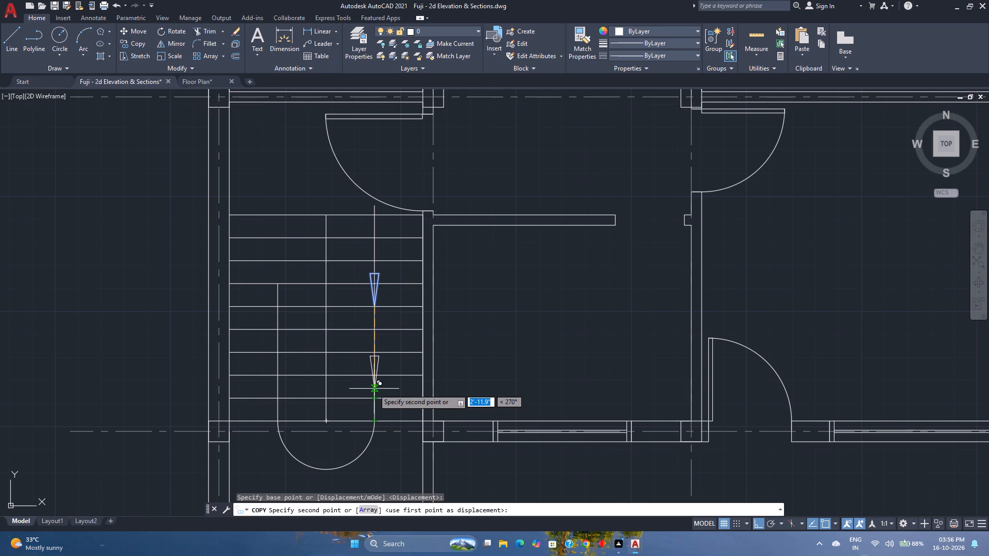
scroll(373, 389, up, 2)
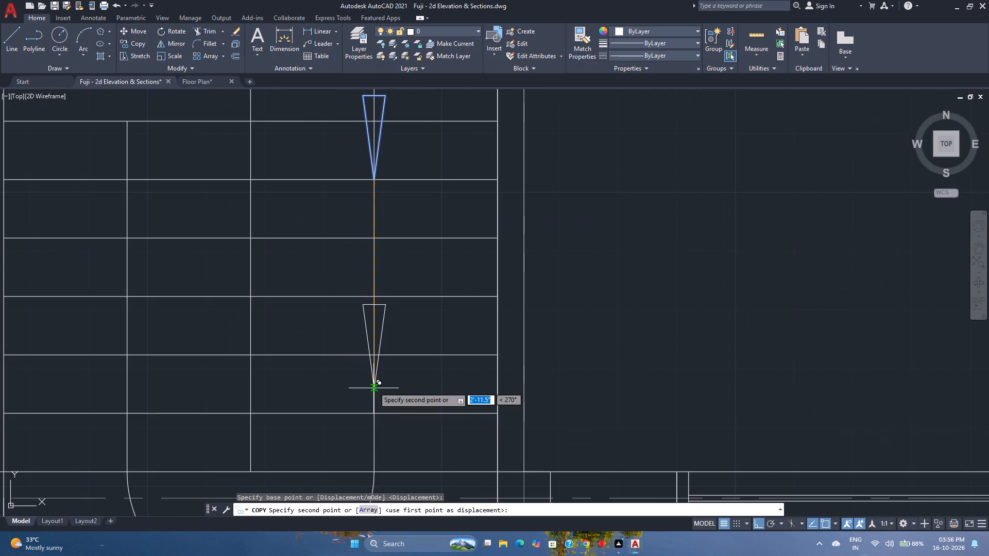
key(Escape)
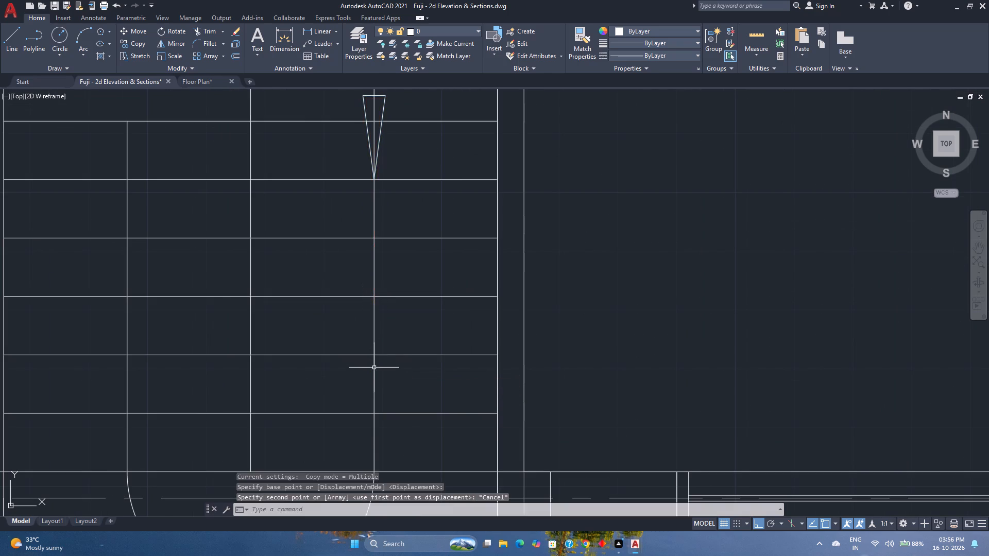
Mirror the right flight's arrowhead about the line dividing the two flights, keeping the original.
scroll(374, 368, down, 2)
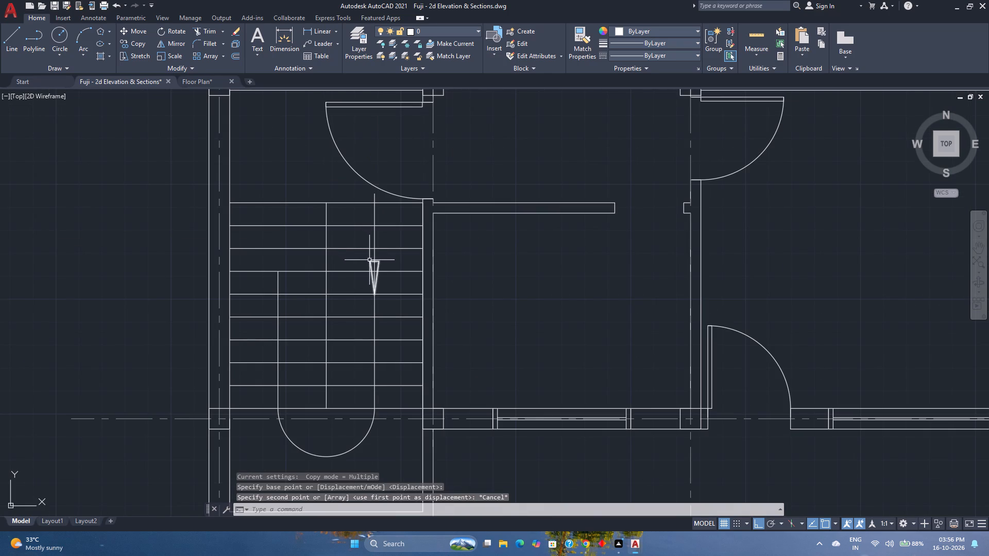
click(369, 260)
click(177, 41)
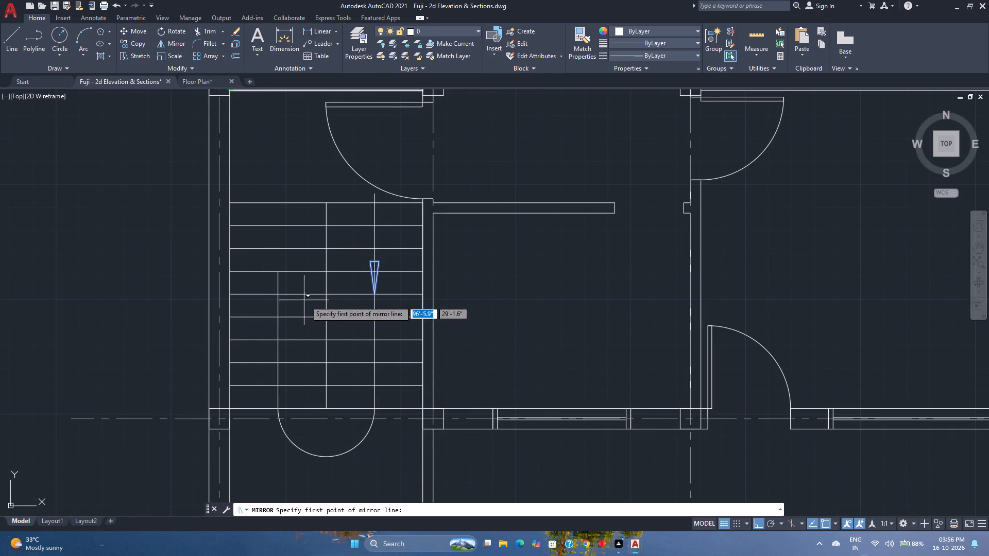
click(327, 291)
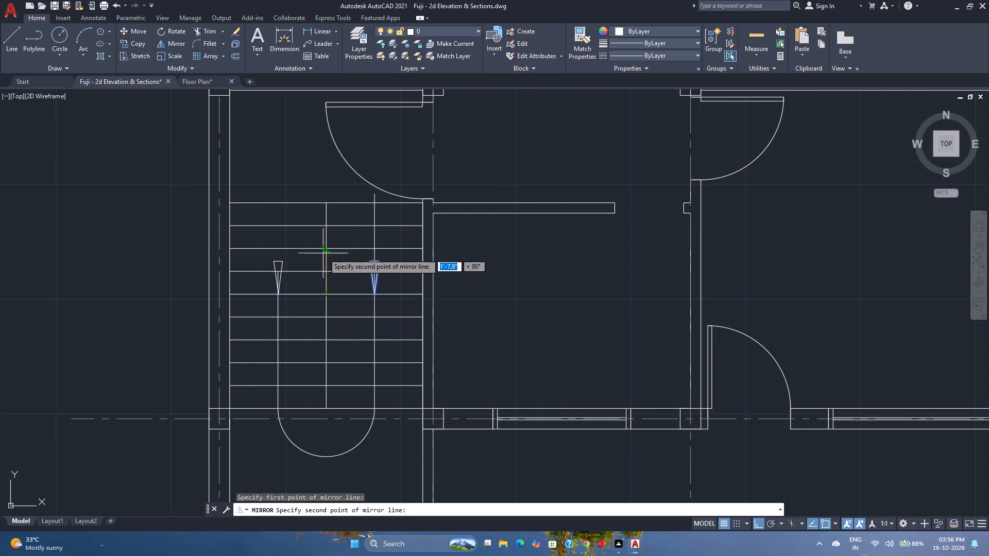
click(326, 247)
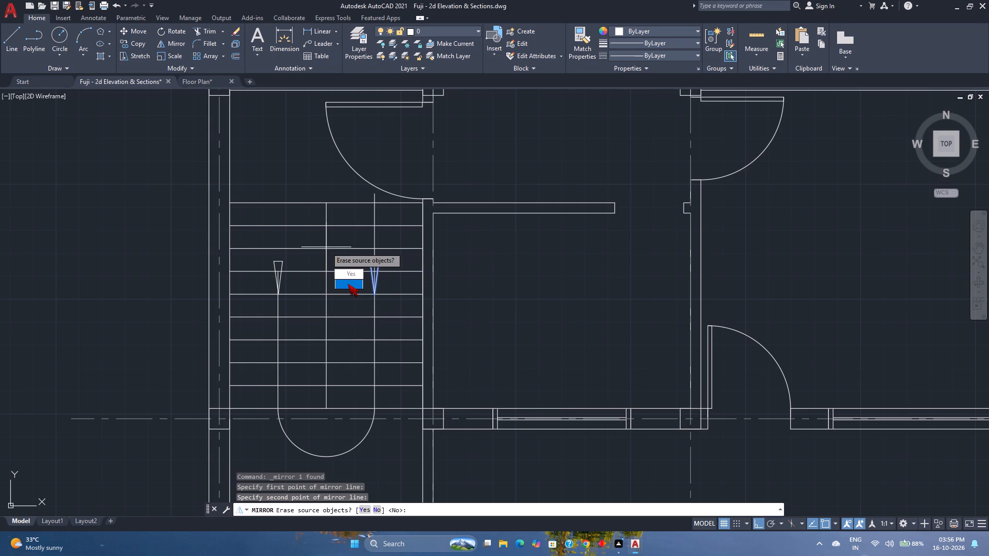
drag(348, 284, 326, 247)
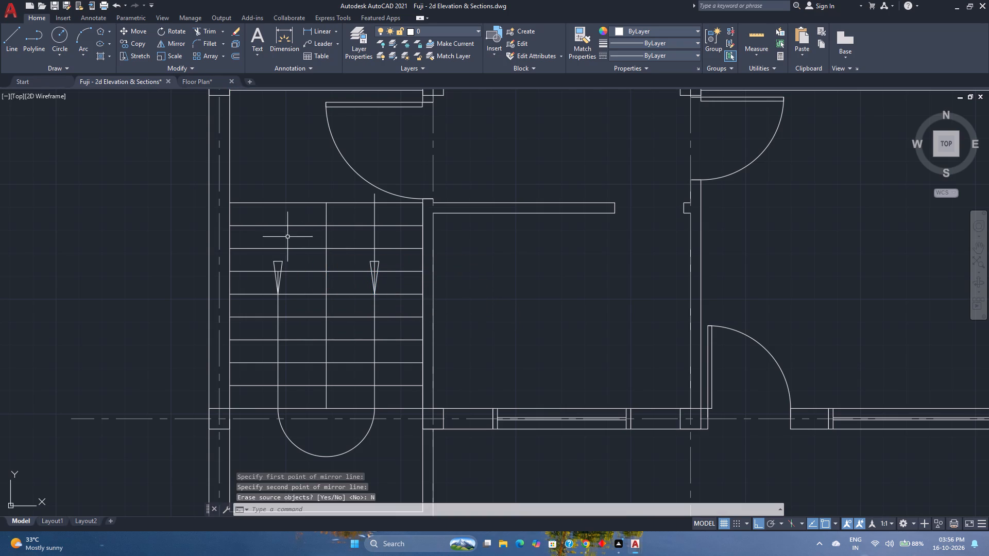
Mirror the left flight's arrowhead about a horizontal line through its centre to point it upward, erasing the source arrowhead.
click(288, 264)
click(262, 256)
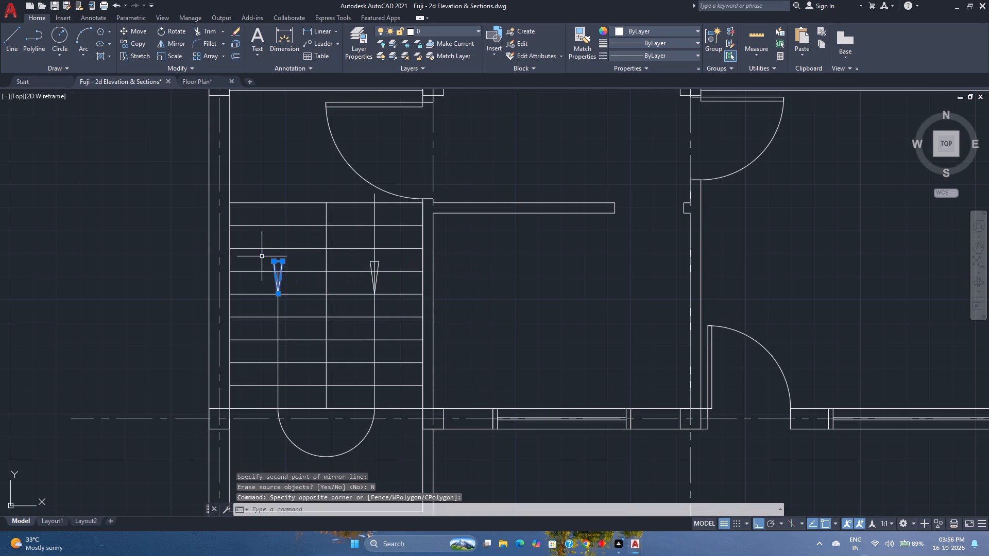
click(159, 44)
scroll(282, 284, up, 4)
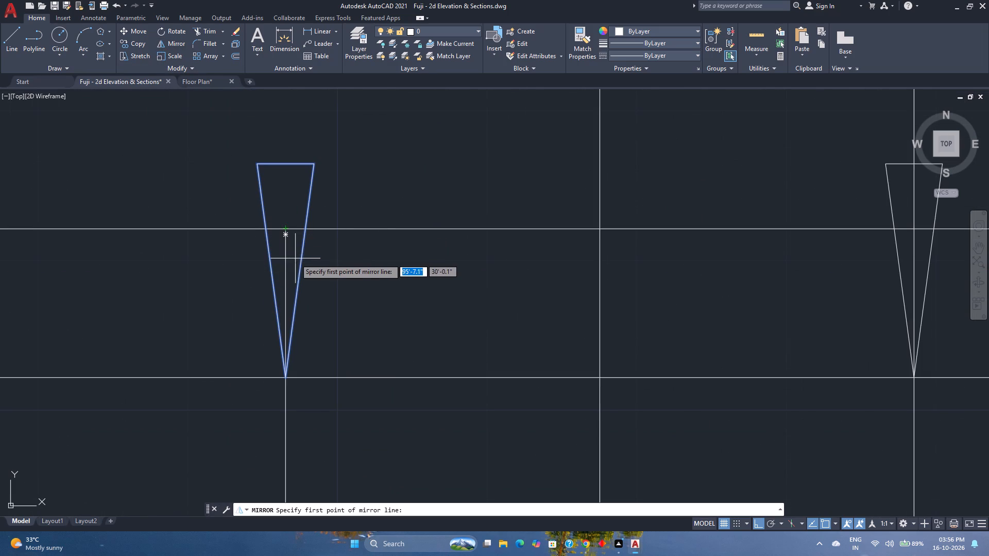
click(284, 236)
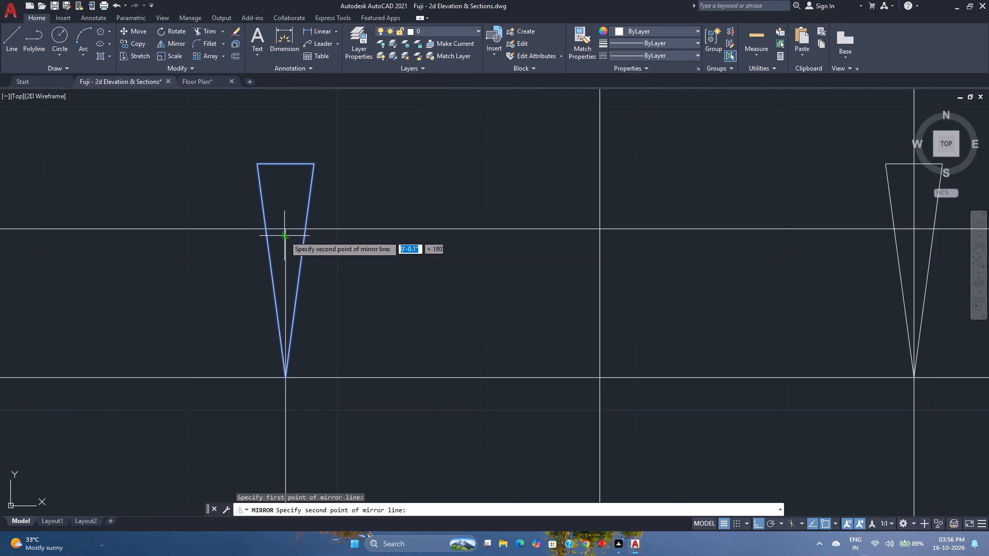
click(326, 244)
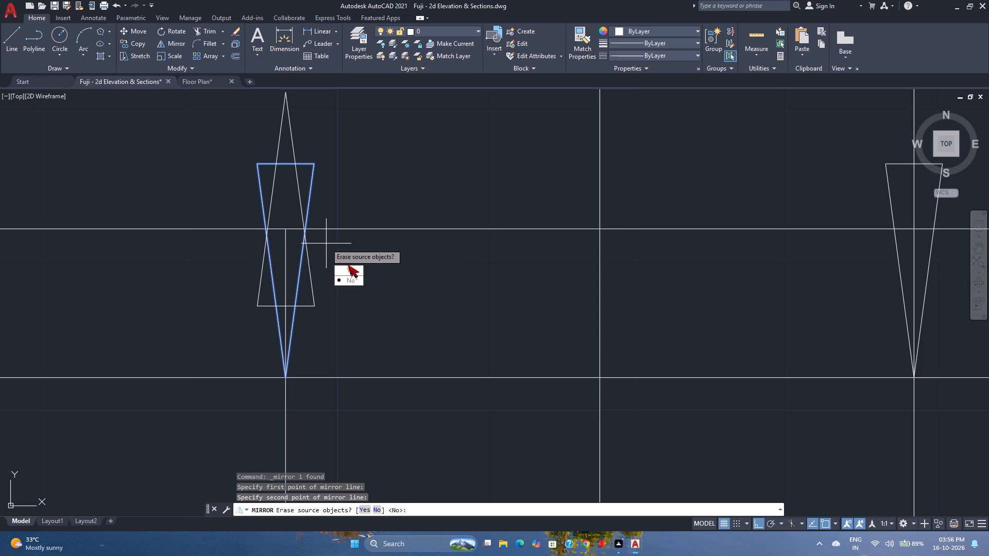
drag(350, 269, 326, 244)
scroll(326, 244, down, 4)
middle_drag(344, 265, 340, 265)
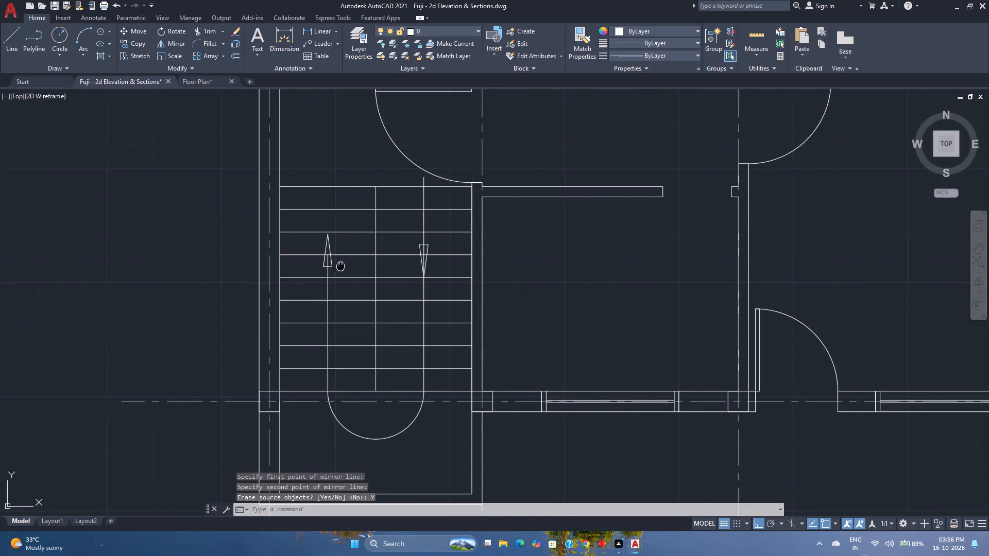
middle_drag(340, 265, 306, 265)
Trim the piece of the left flight's midline that lies inside the upward arrowhead.
scroll(301, 249, up, 4)
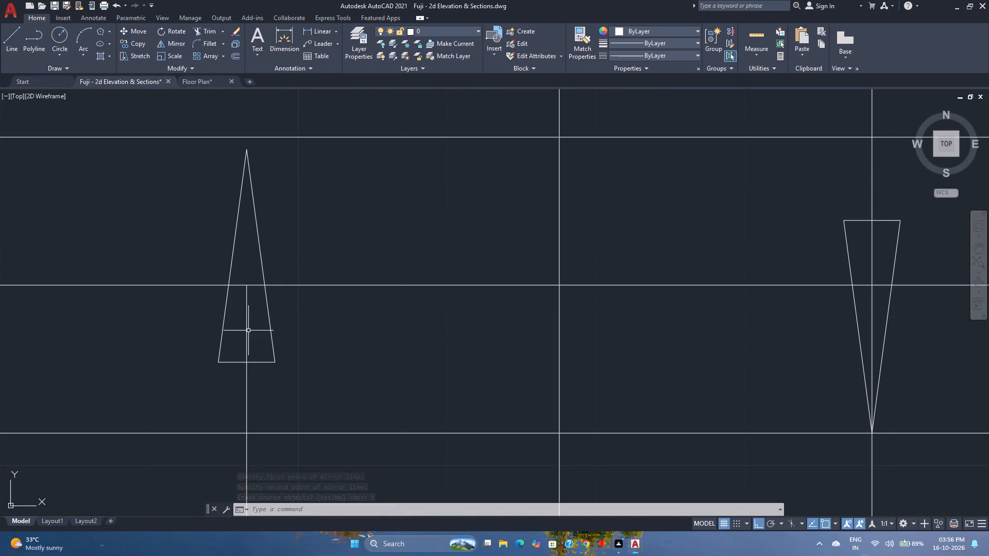
text(tr)
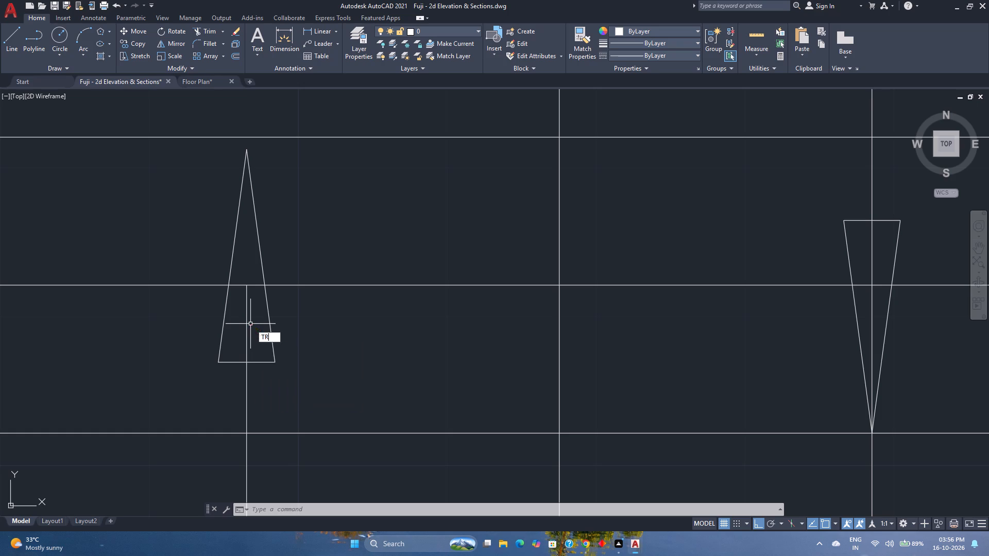
key(Return)
click(254, 322)
click(242, 326)
scroll(387, 323, down, 3)
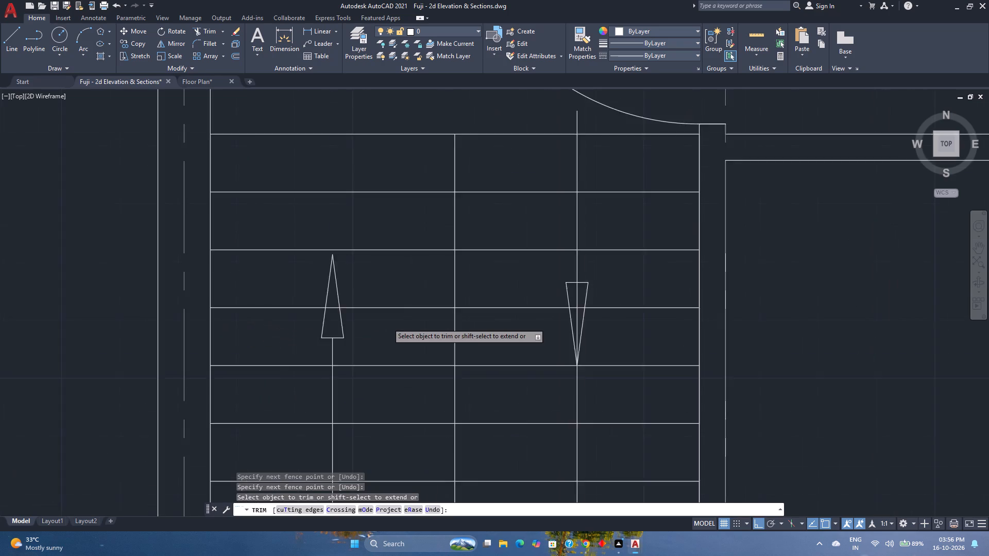
Trim the piece of tread line that crosses the inside of the left flight's upward arrowhead.
scroll(355, 312, up, 3)
click(349, 307)
click(350, 332)
scroll(350, 332, down, 1)
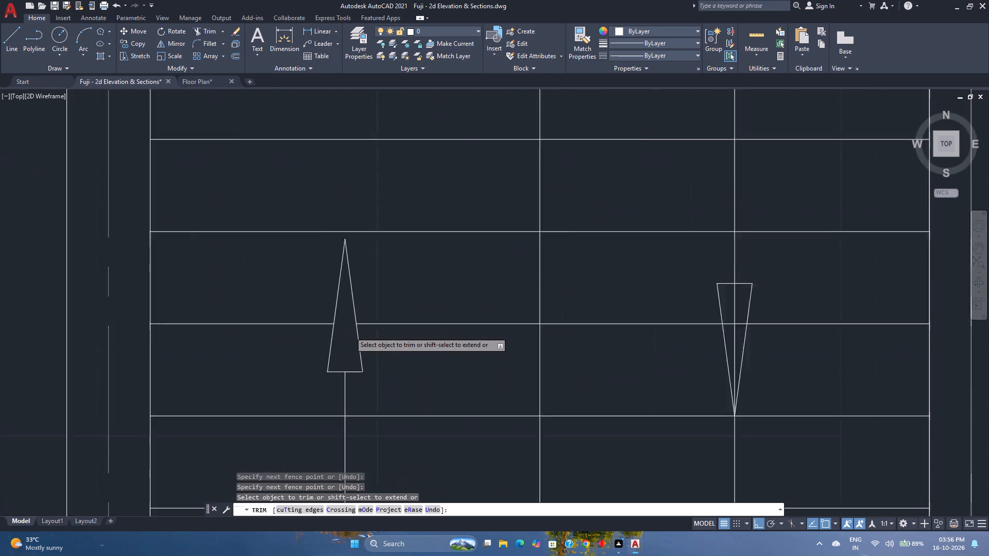
Trim the midline and tread line pieces inside the right flight's downward arrowhead.
scroll(350, 332, down, 2)
scroll(497, 328, up, 4)
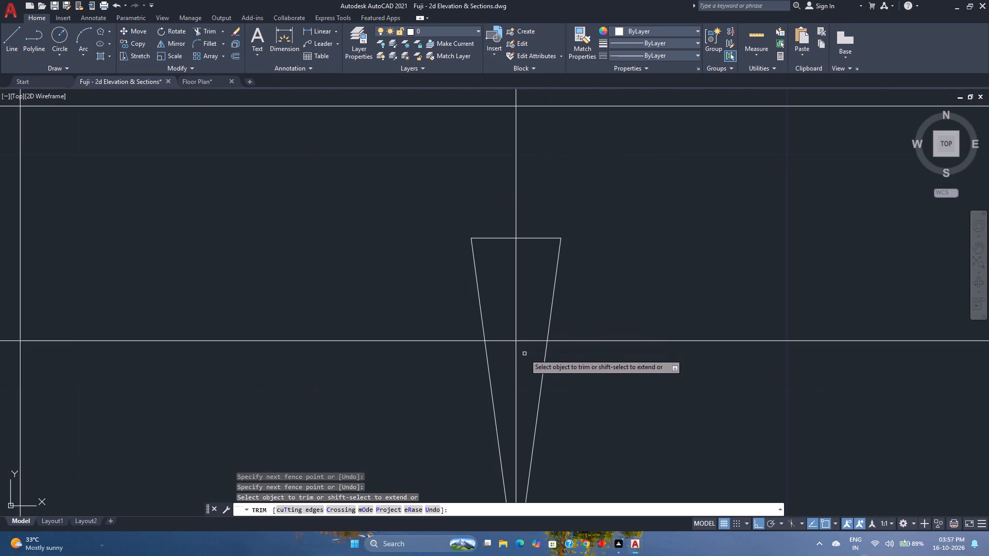
drag(524, 354, 521, 349)
click(503, 309)
click(505, 314)
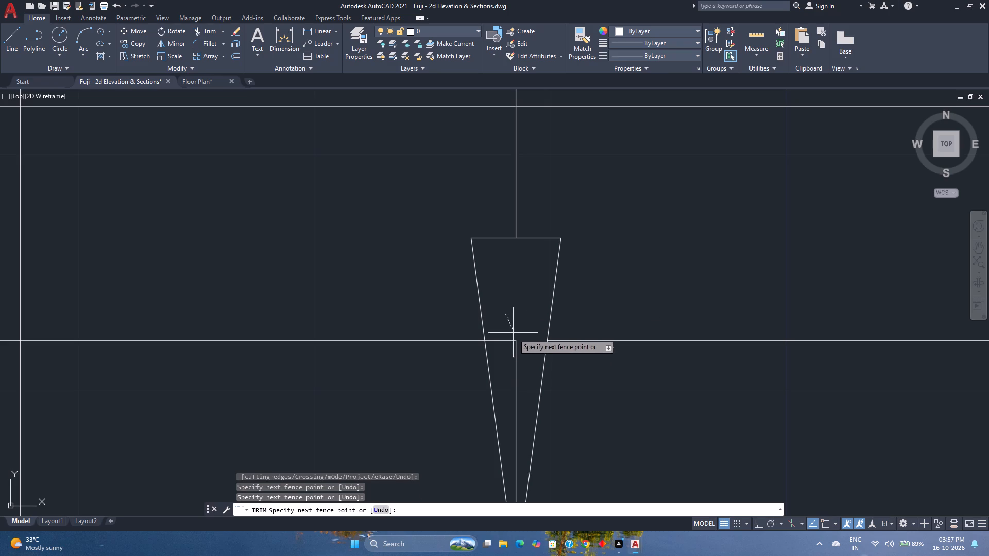
click(519, 359)
scroll(520, 360, down, 4)
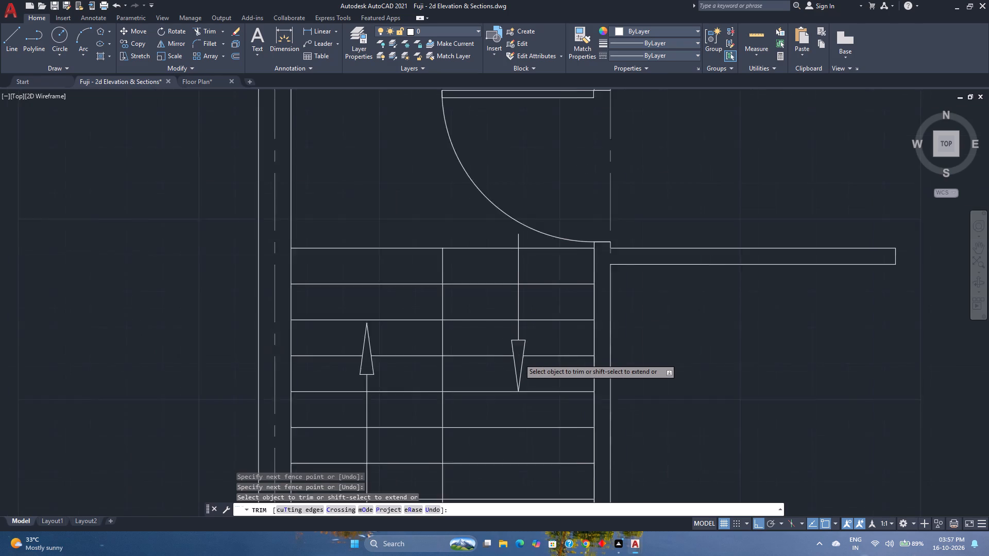
scroll(519, 358, down, 1)
middle_drag(515, 352, 452, 269)
middle_click(451, 267)
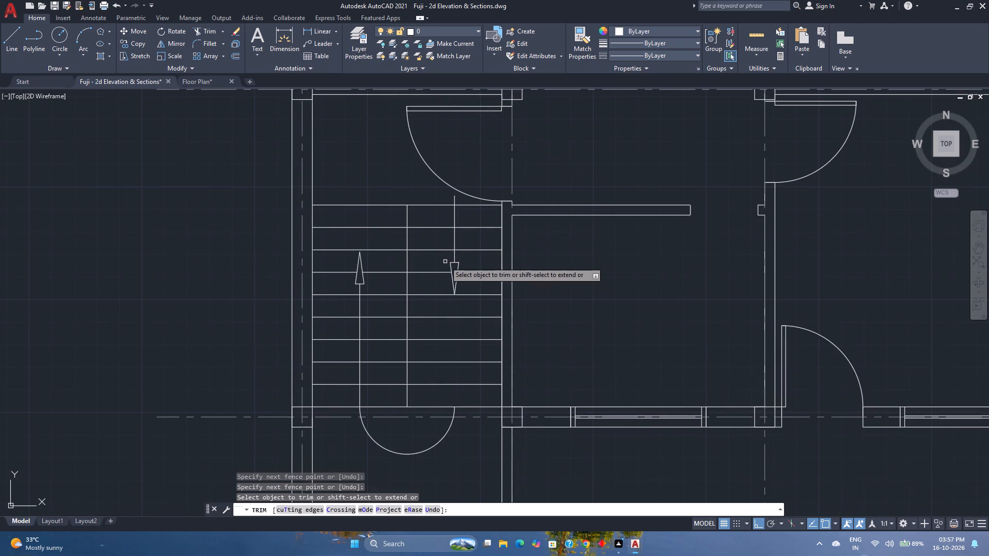
Undo the last trim on the right flight's midline and trim only its remaining piece inside the downward arrowhead.
key(ctrl+z)
scroll(447, 270, down, 4)
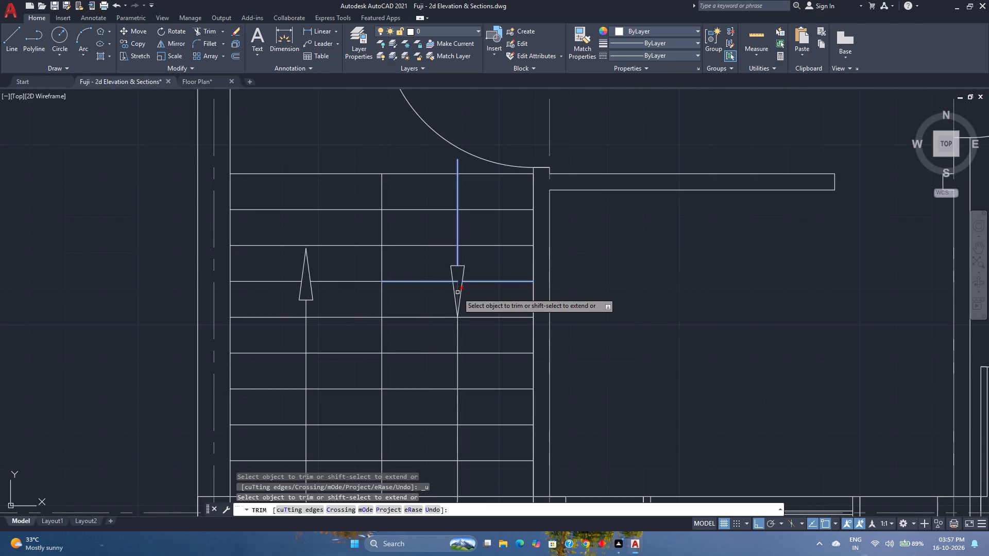
scroll(458, 294, up, 1)
click(458, 294)
click(453, 271)
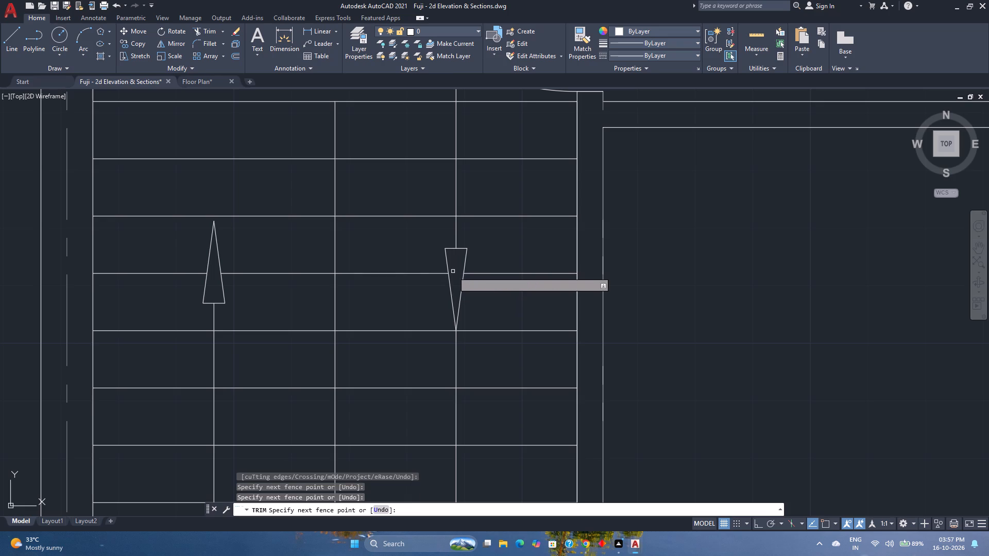
key(Escape)
scroll(453, 271, down, 2)
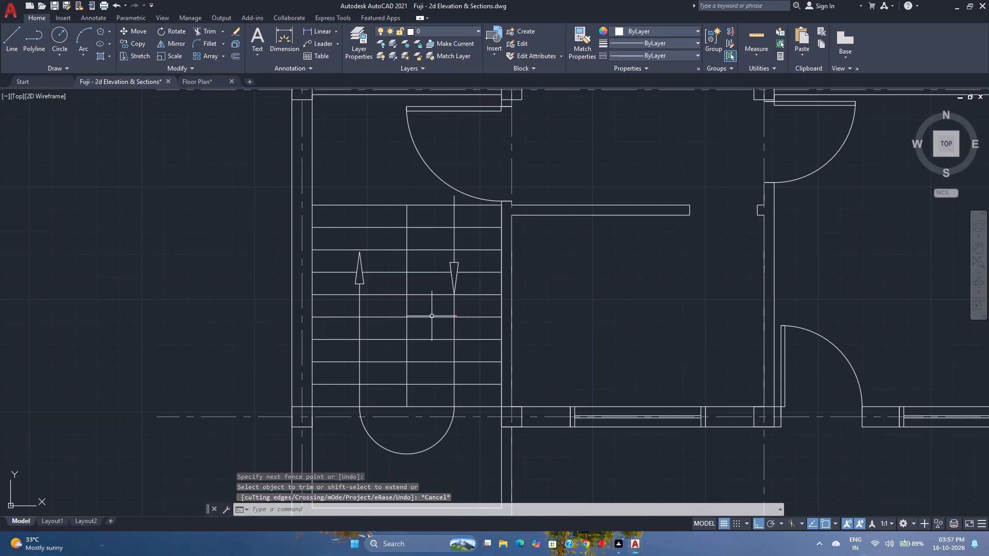
Group the second plan's two-flight staircase treads, dividing line, arrowheads and curved direction line into one object.
scroll(432, 316, down, 2)
middle_drag(432, 316, 450, 308)
middle_click(487, 301)
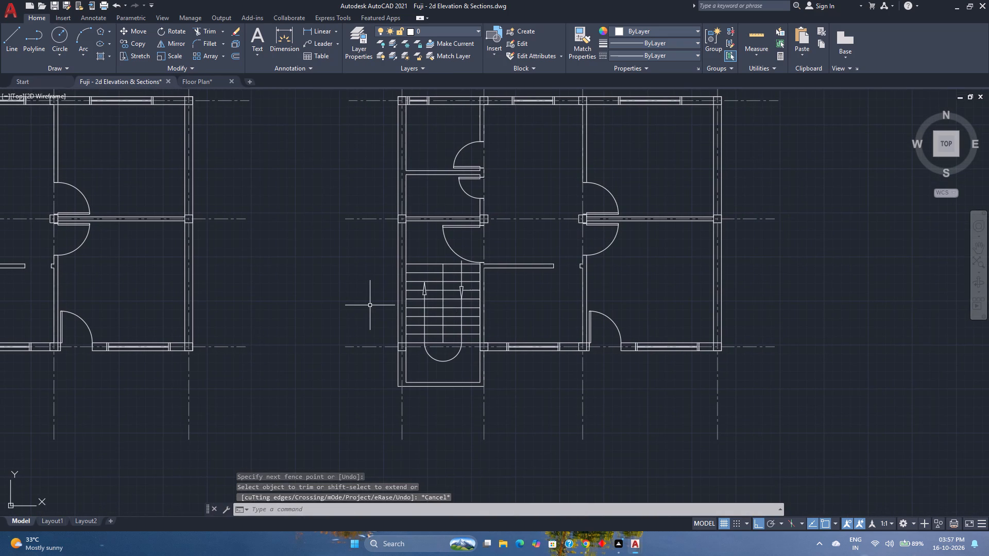
scroll(370, 306, down, 1)
middle_drag(191, 318, 304, 313)
middle_drag(308, 314, 402, 319)
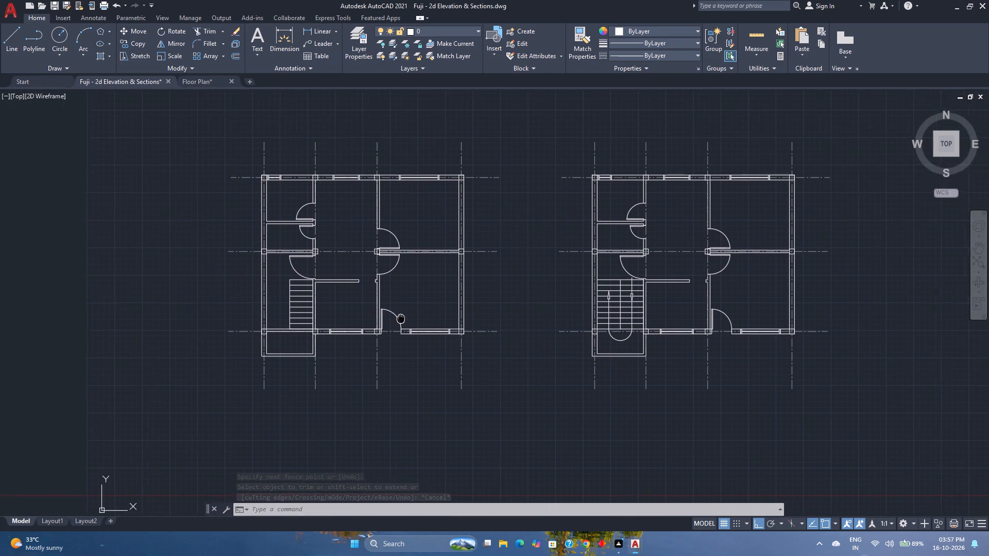
middle_drag(402, 319, 403, 319)
scroll(639, 342, up, 1)
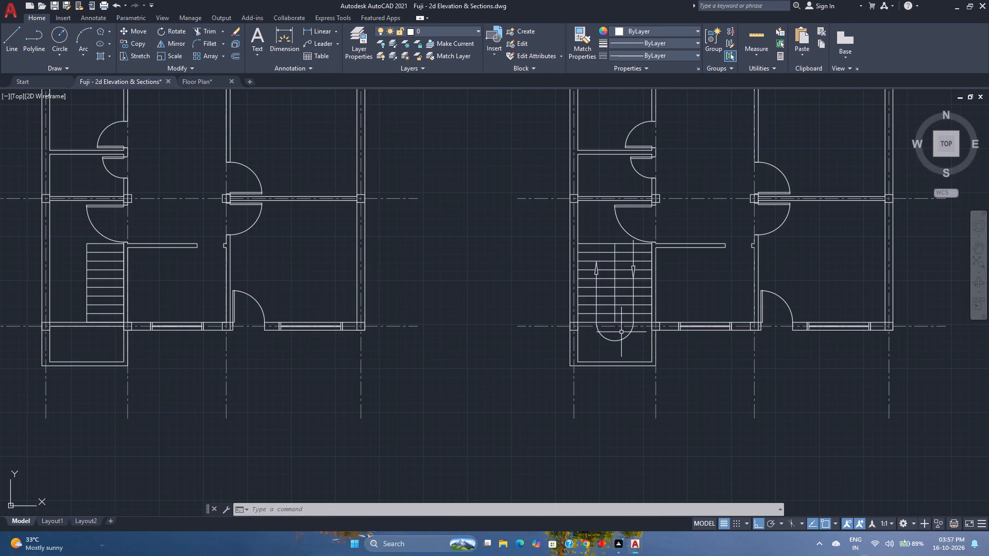
click(624, 340)
scroll(623, 317, up, 5)
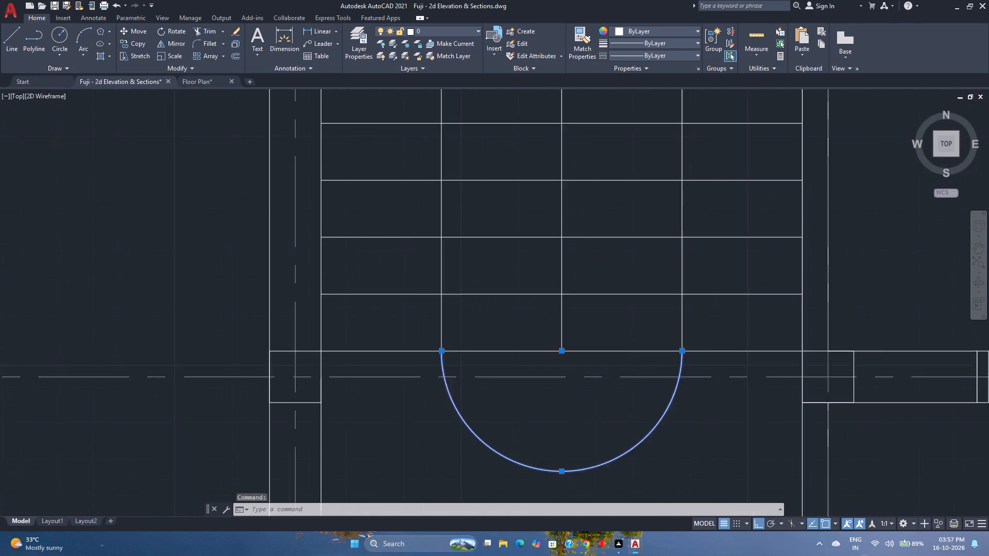
click(625, 369)
scroll(584, 335, down, 5)
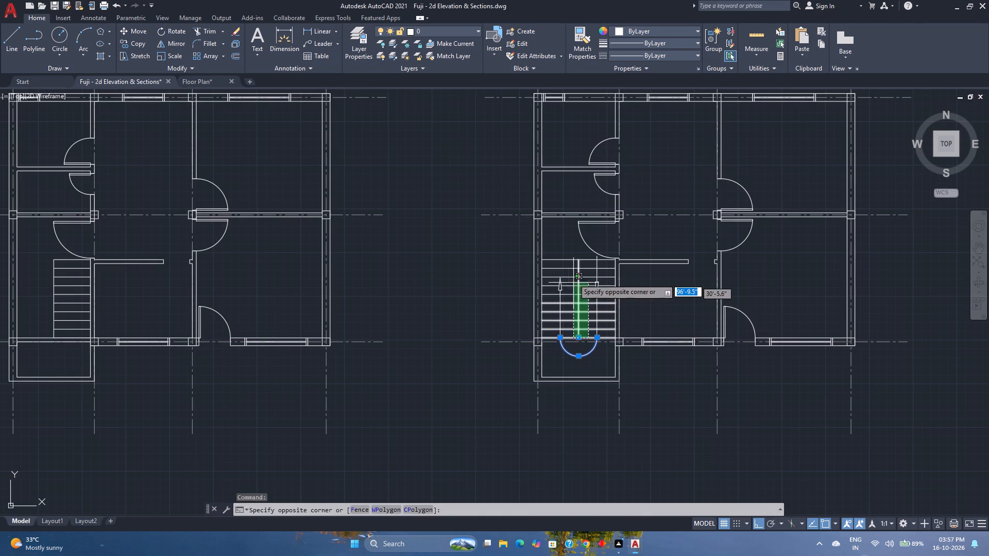
click(555, 251)
key(g)
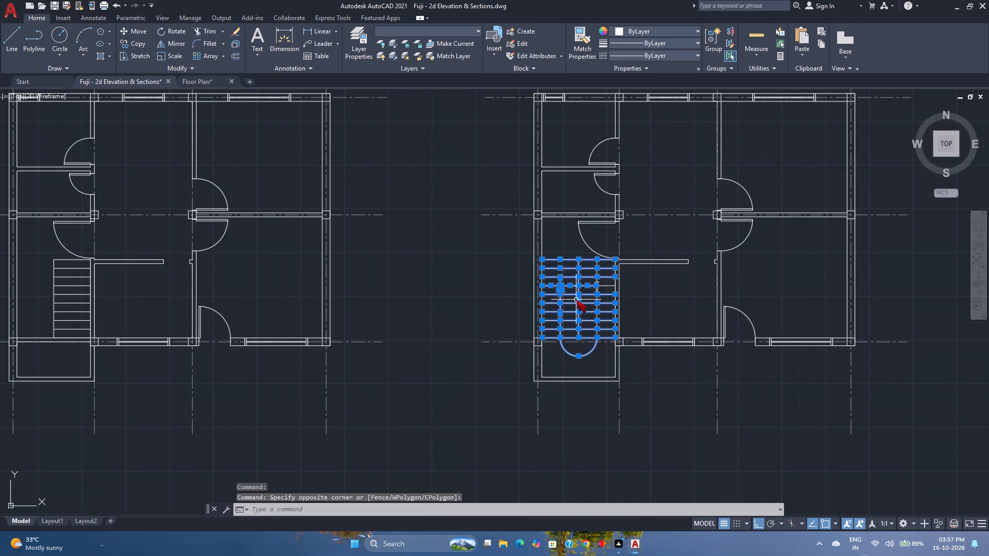
key(Return)
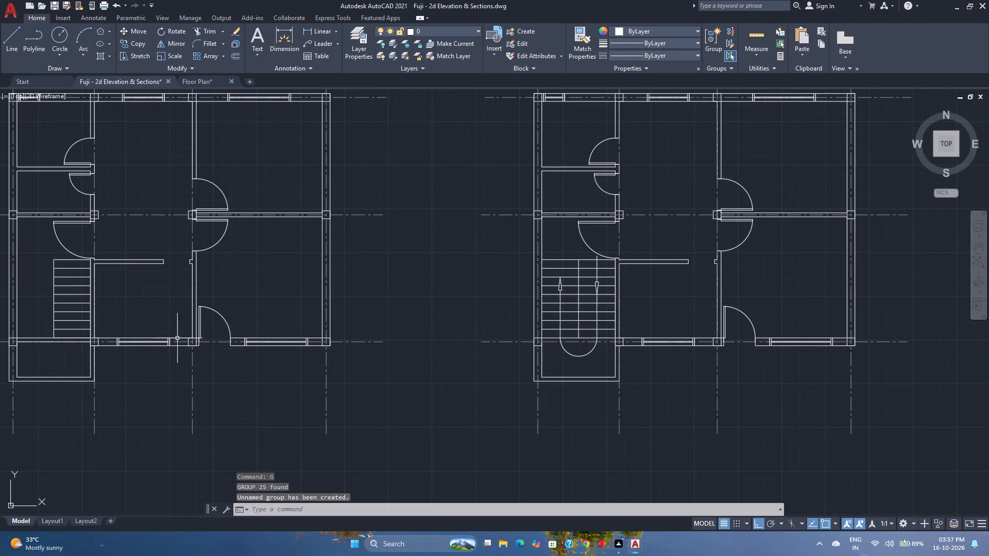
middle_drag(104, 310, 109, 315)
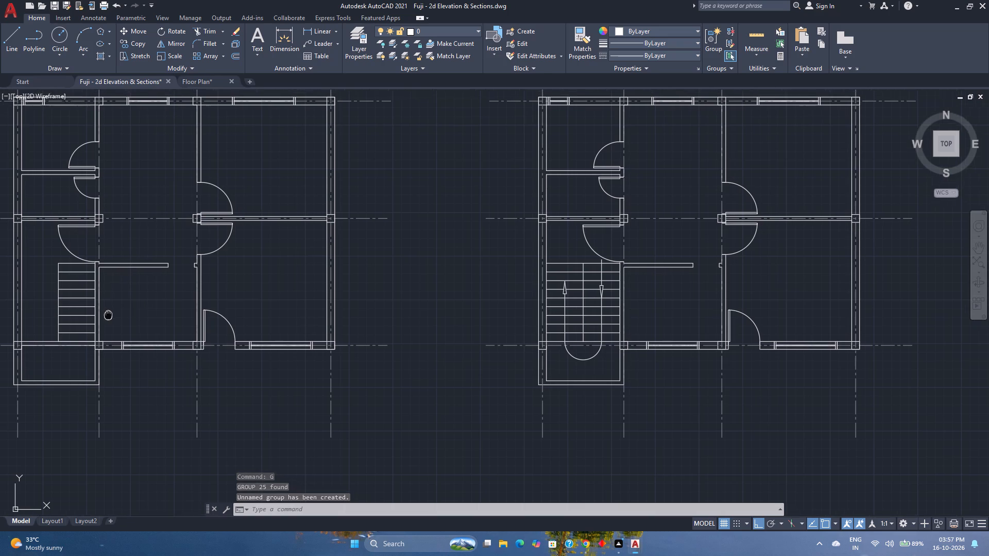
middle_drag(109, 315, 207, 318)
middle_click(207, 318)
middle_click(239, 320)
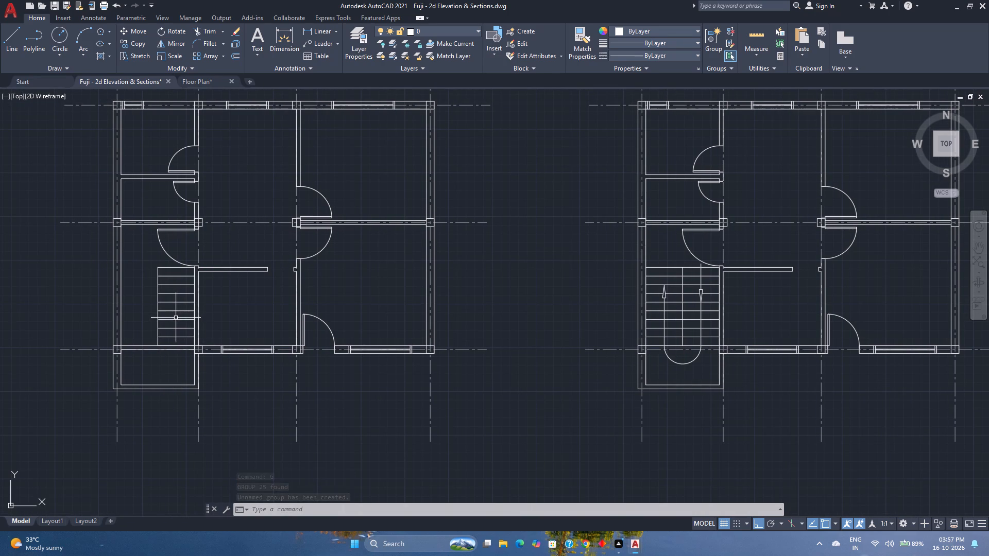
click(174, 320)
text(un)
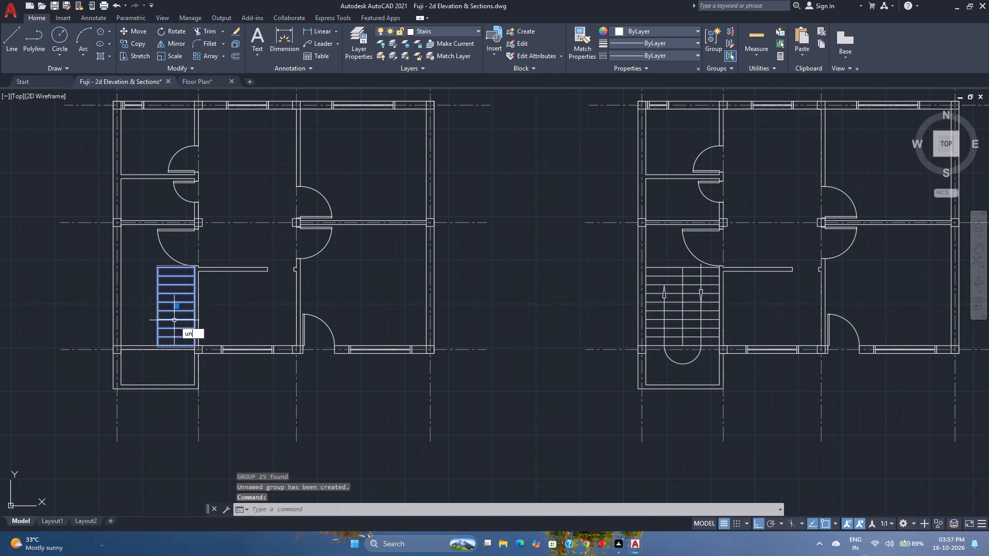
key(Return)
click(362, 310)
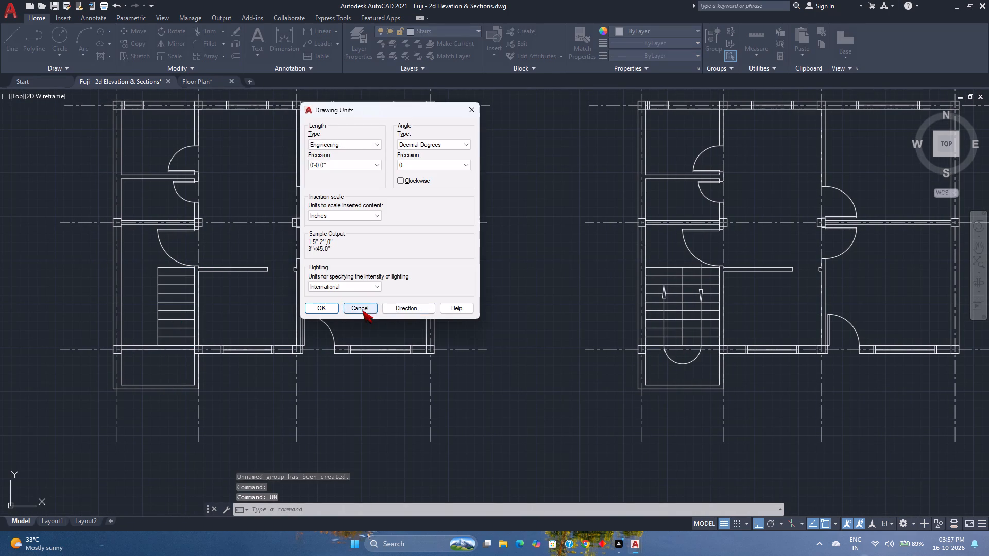
Ungroup the single-flight staircase in the first plan.
click(180, 312)
click(149, 294)
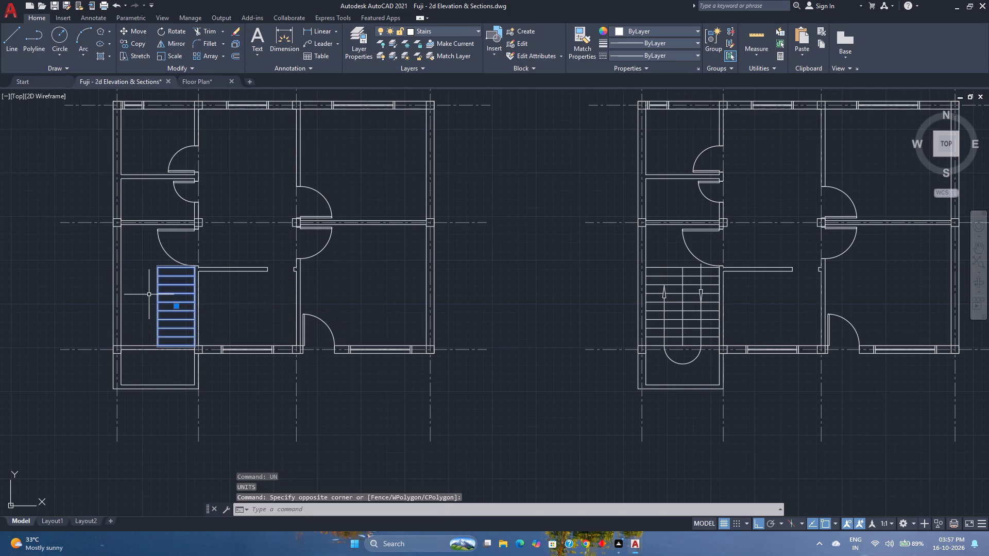
text(ung)
key(Return)
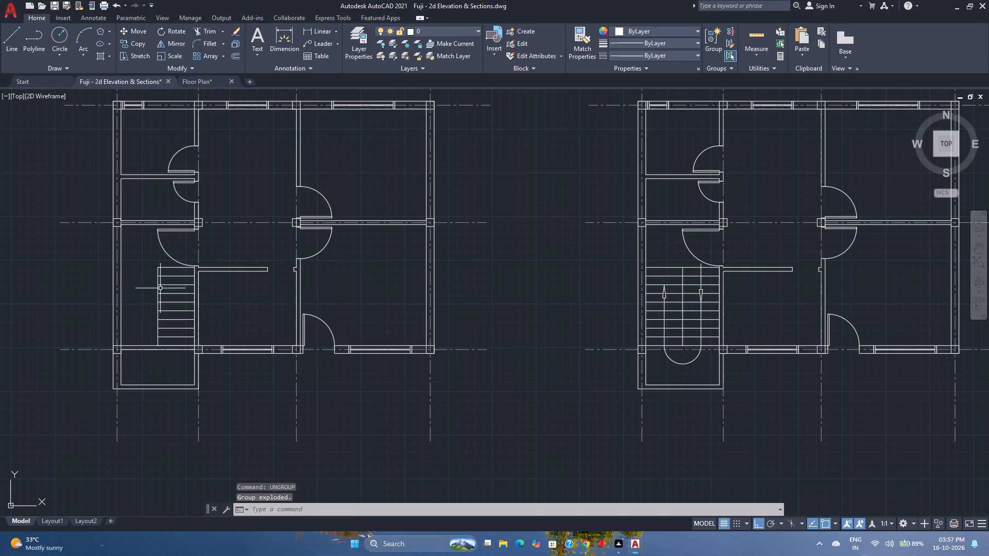
Draw a vertical direction line about 5'-8" long down the first plan's flight midline, starting about 3.6" above the top tread.
click(14, 48)
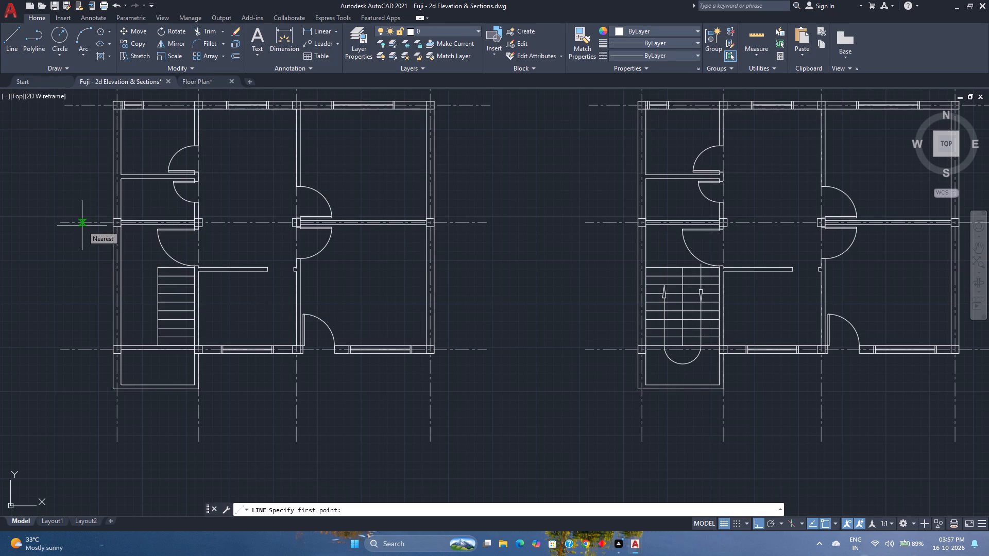
scroll(193, 276, up, 2)
scroll(160, 250, up, 2)
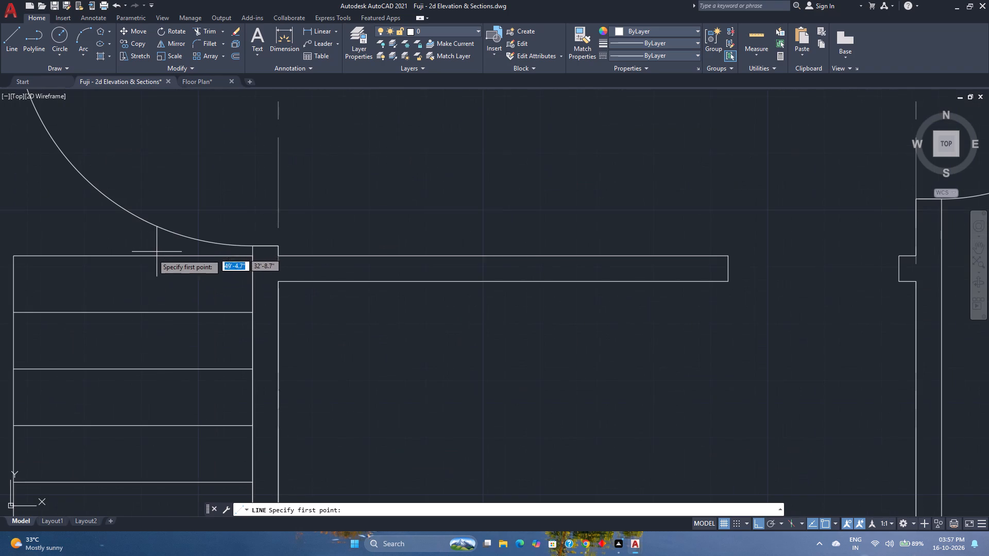
click(131, 233)
scroll(128, 320, down, 3)
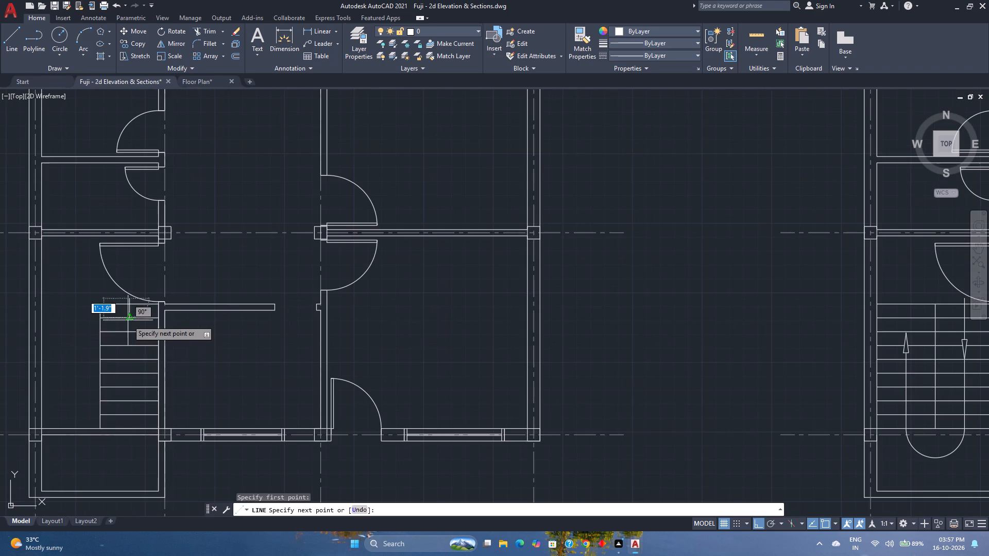
click(129, 395)
key(Escape)
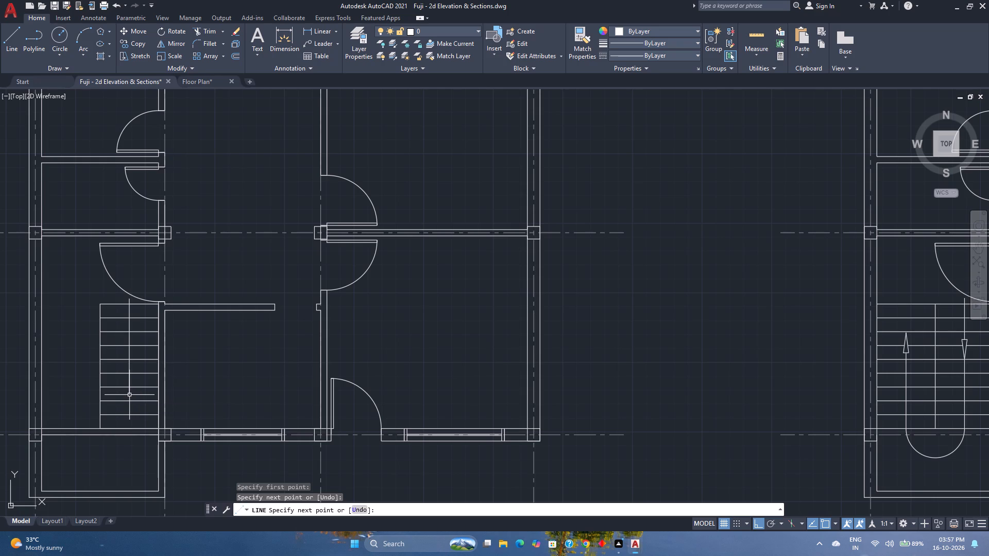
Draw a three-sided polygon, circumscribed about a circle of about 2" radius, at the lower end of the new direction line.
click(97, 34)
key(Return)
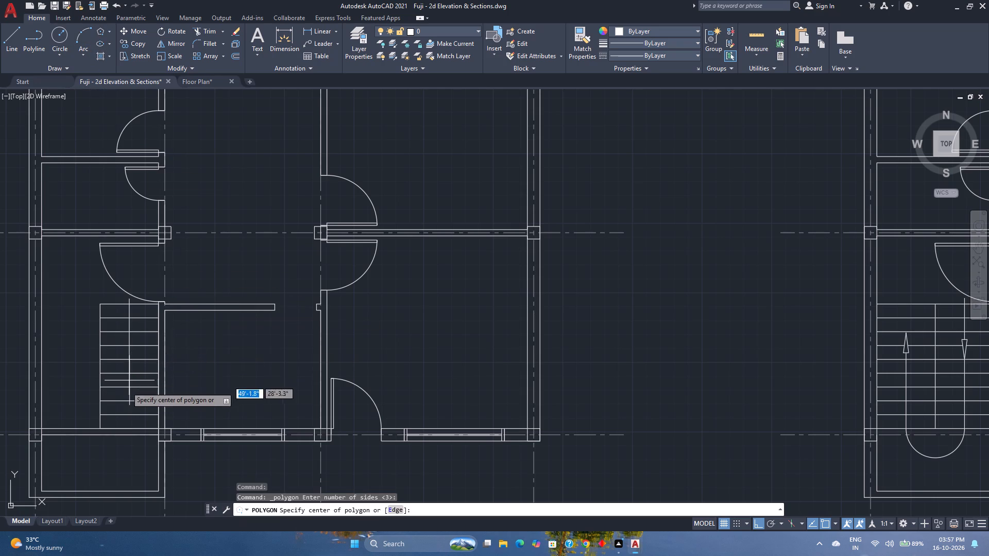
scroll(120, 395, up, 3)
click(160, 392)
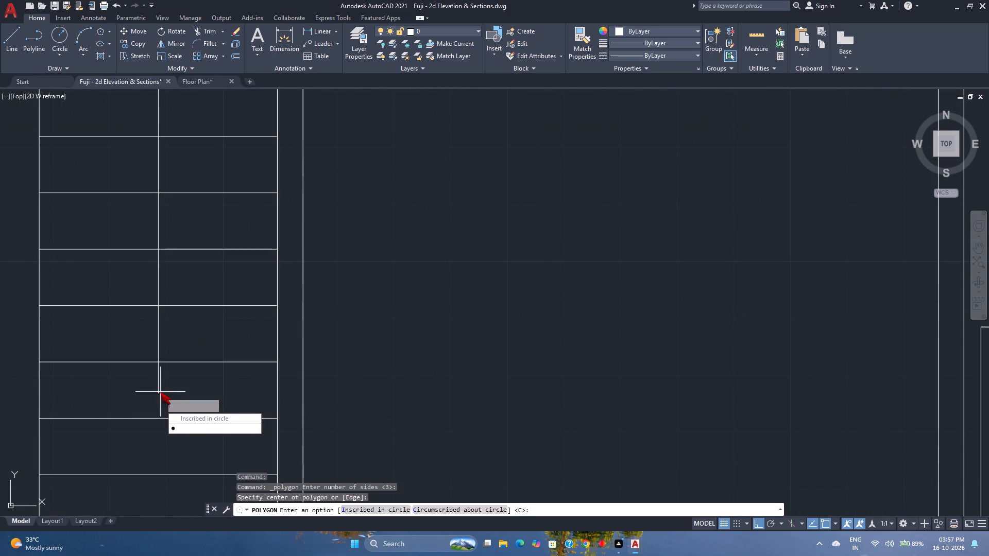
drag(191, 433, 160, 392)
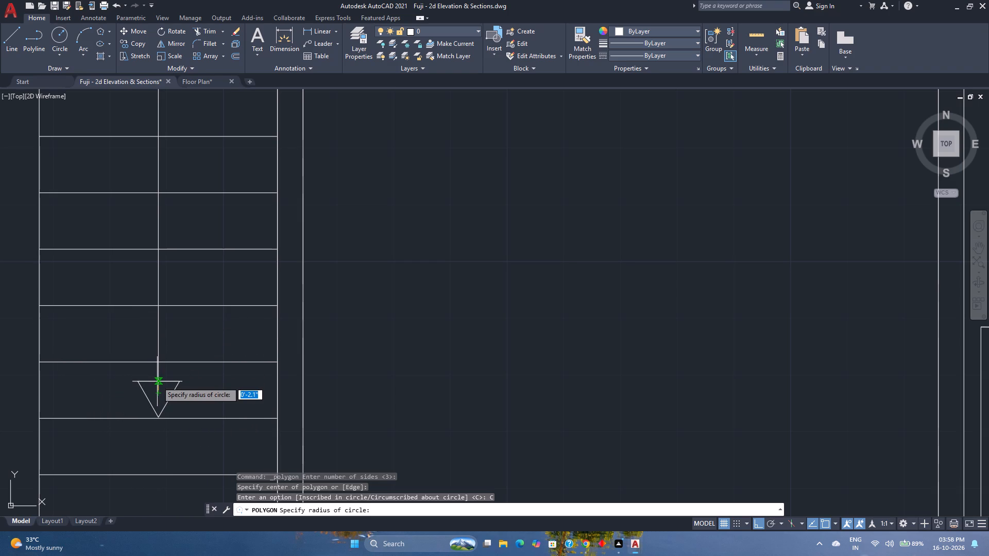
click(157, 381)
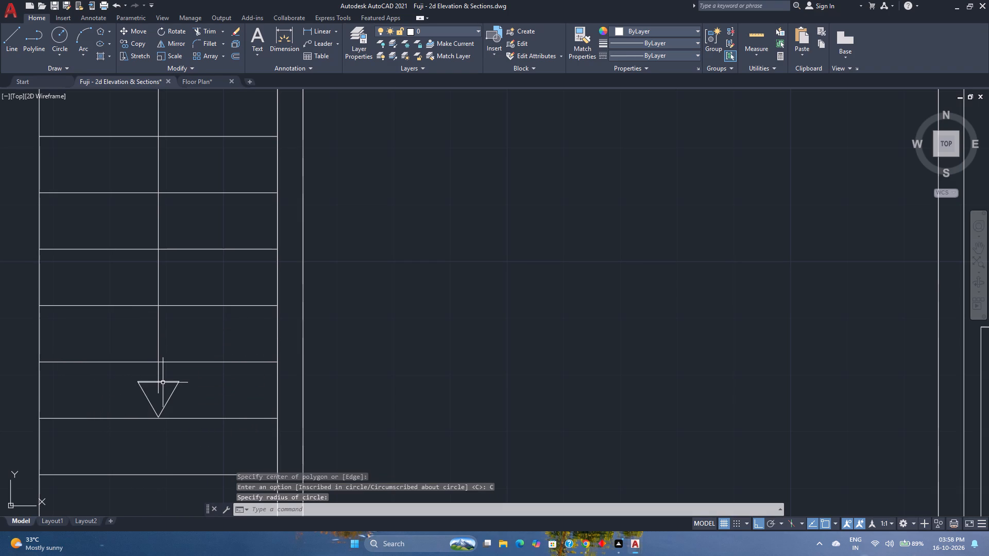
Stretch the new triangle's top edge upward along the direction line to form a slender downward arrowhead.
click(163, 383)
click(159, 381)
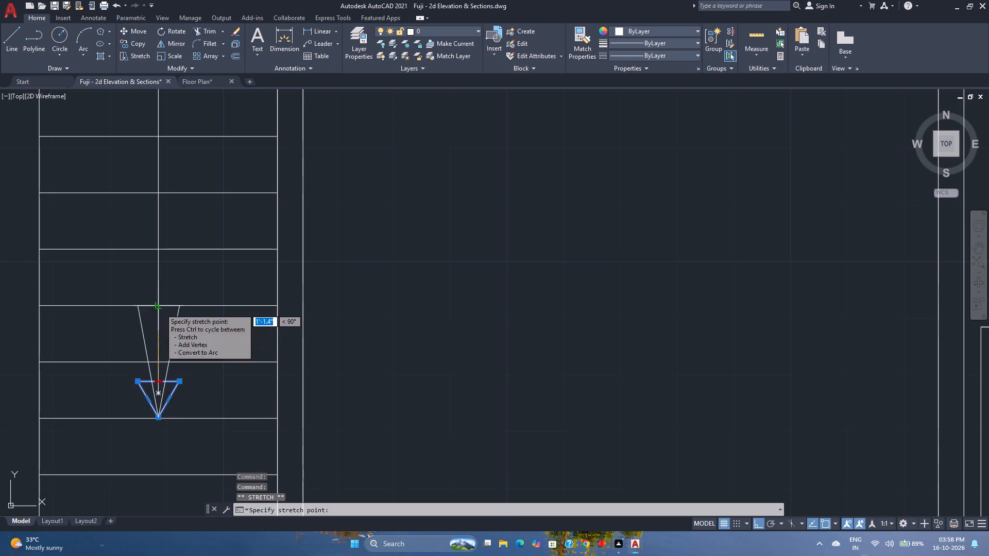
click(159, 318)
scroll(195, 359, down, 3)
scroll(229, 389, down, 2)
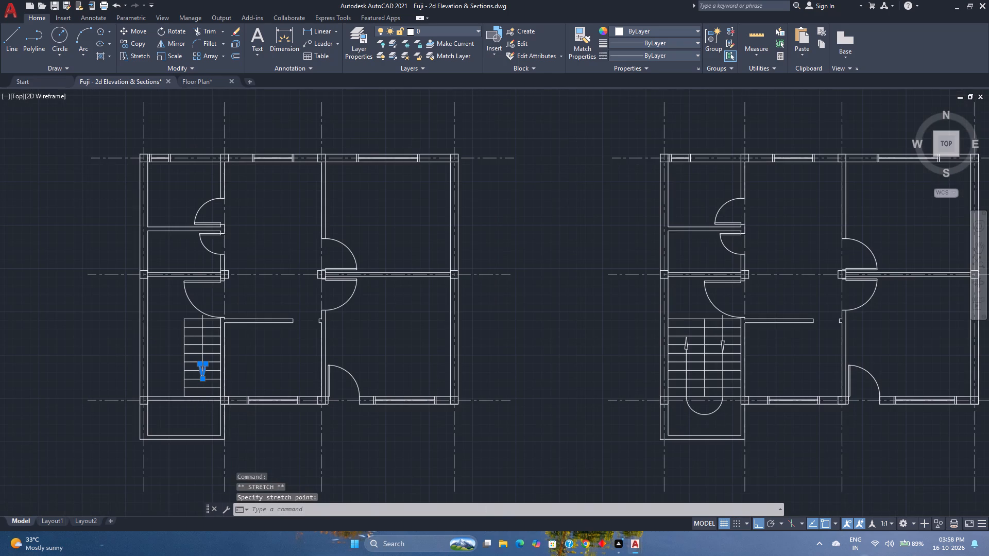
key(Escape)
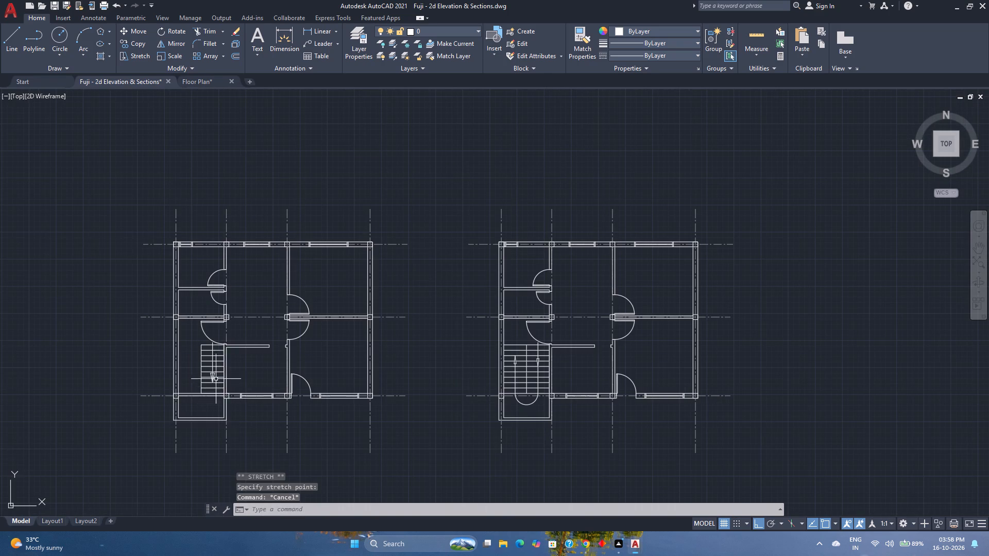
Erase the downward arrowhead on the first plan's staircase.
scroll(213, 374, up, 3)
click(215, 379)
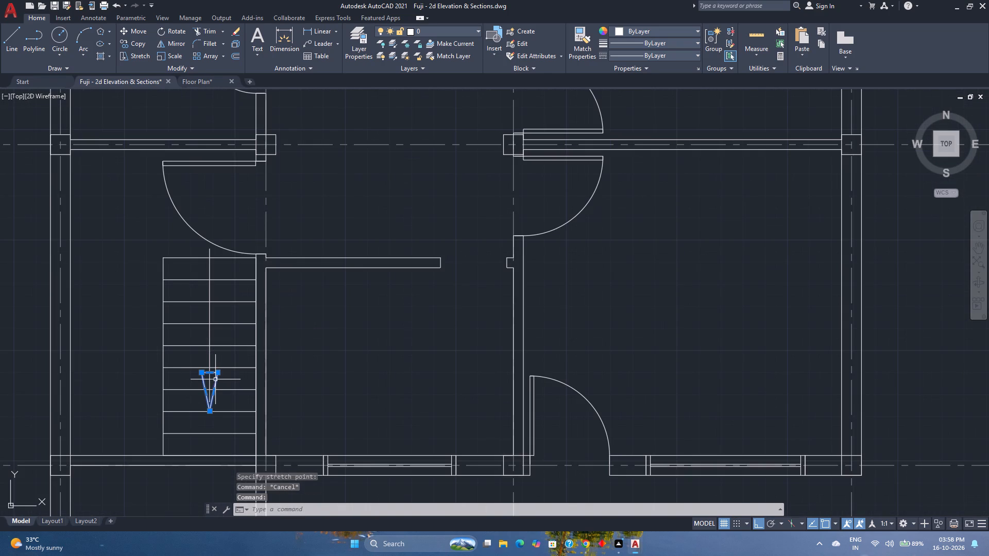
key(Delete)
Ungroup the second plan's staircase so its arrowheads can be selected individually.
scroll(215, 379, down, 2)
scroll(696, 360, up, 3)
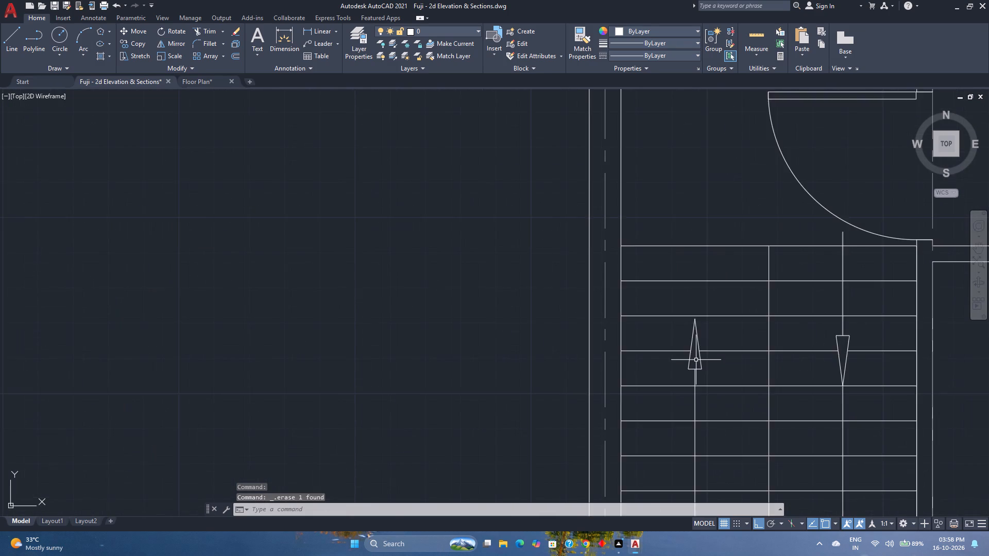
scroll(696, 360, up, 2)
middle_drag(697, 360, 527, 363)
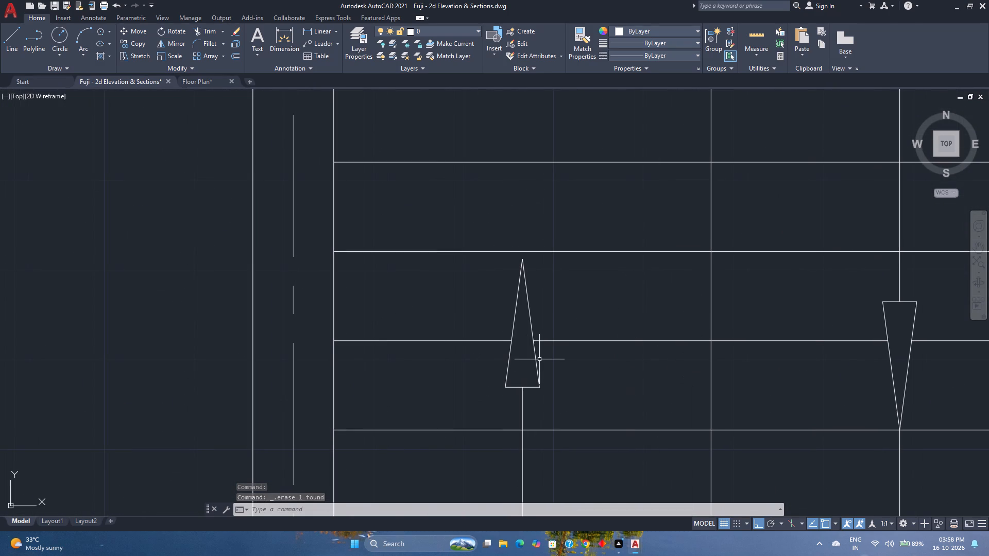
click(536, 359)
text(ung)
key(Return)
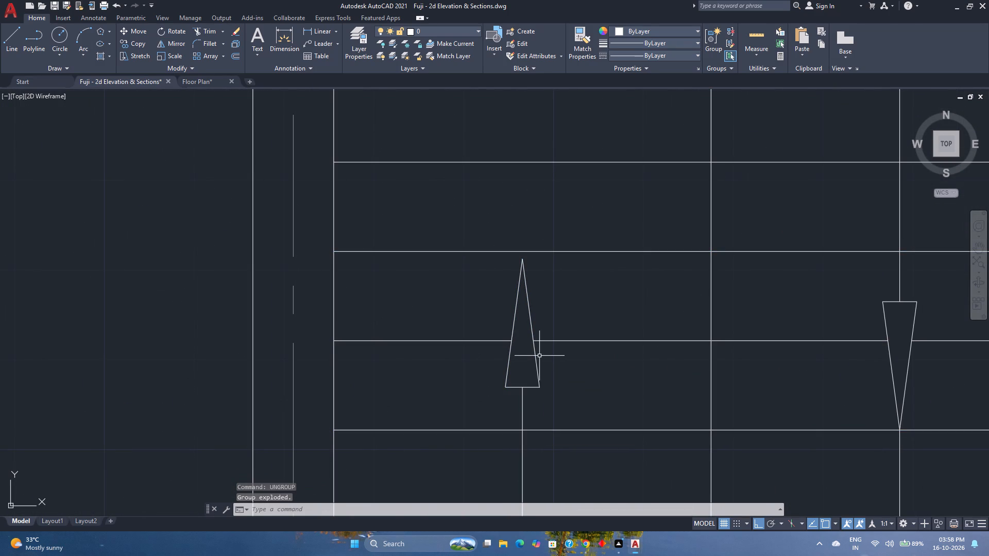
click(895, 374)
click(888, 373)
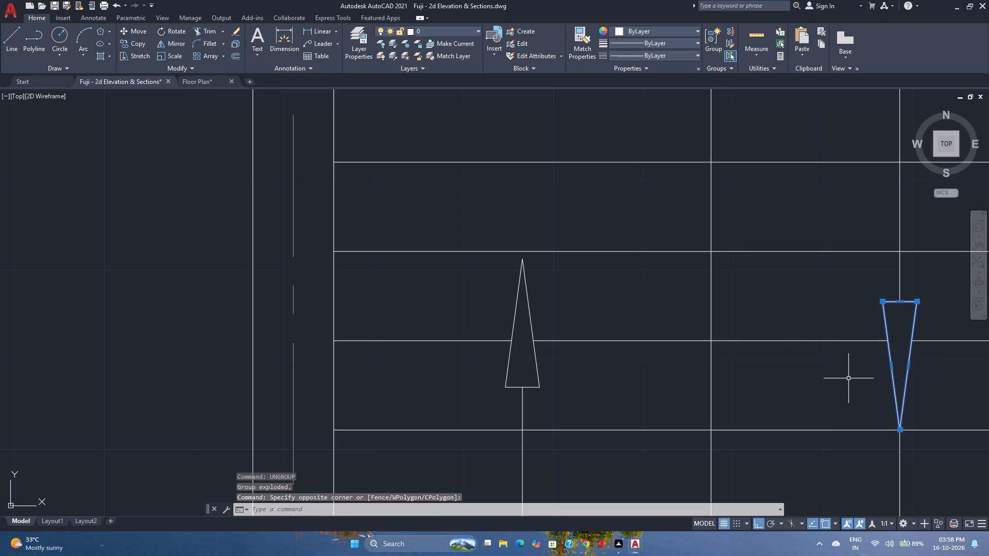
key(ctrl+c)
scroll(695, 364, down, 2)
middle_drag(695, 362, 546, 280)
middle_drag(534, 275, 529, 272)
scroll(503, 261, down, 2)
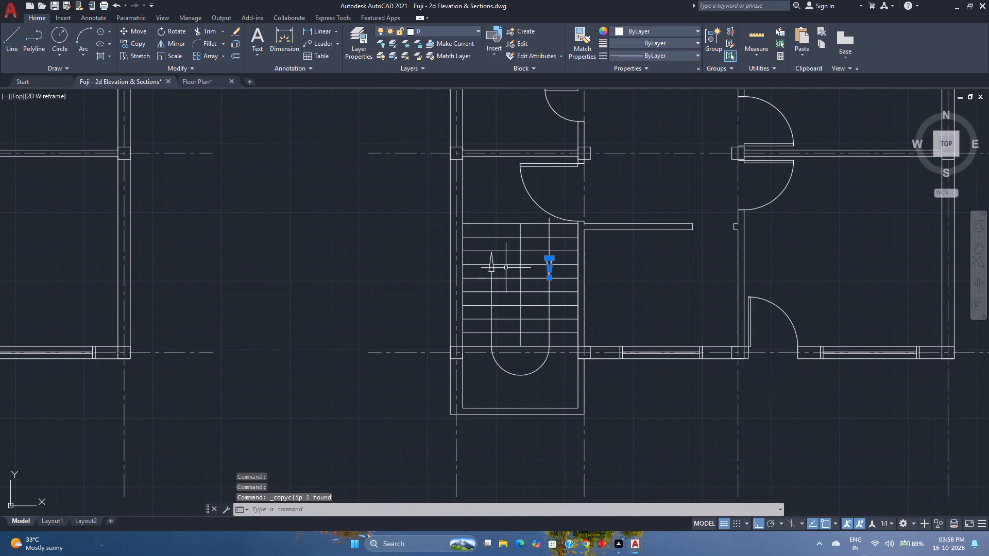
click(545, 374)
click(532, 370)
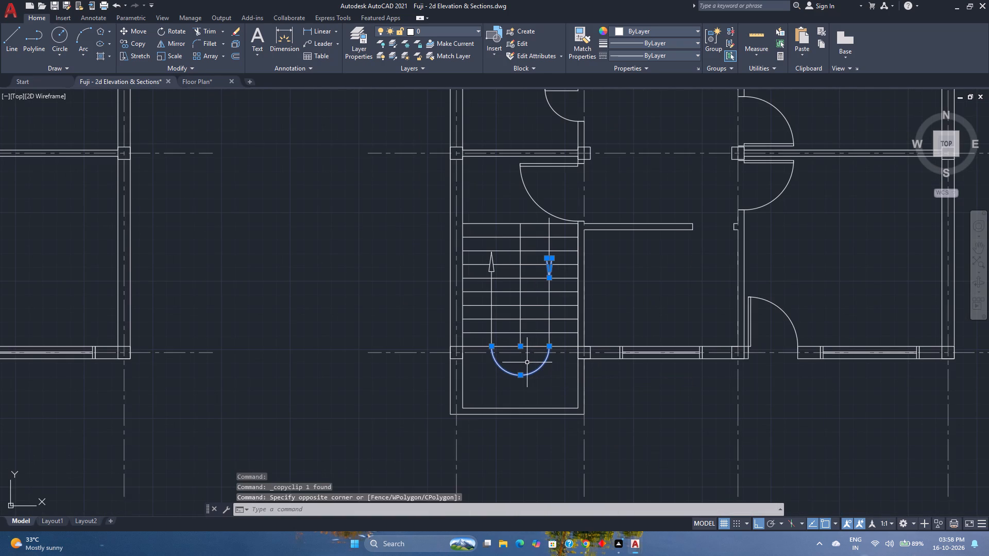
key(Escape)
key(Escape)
Copy the second plan's downward arrowhead from its top-edge midpoint to the lower end of the first plan's stair direction line.
click(547, 260)
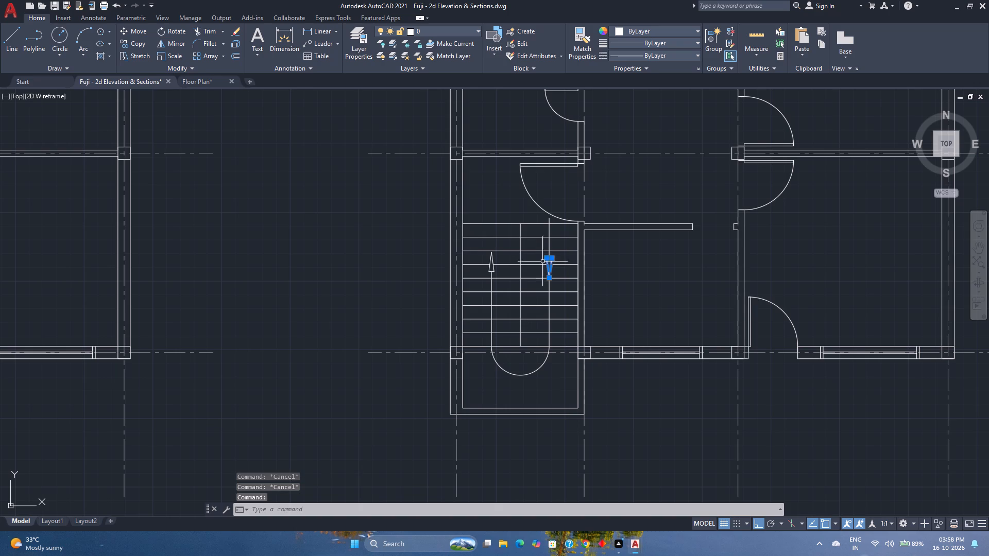
click(128, 41)
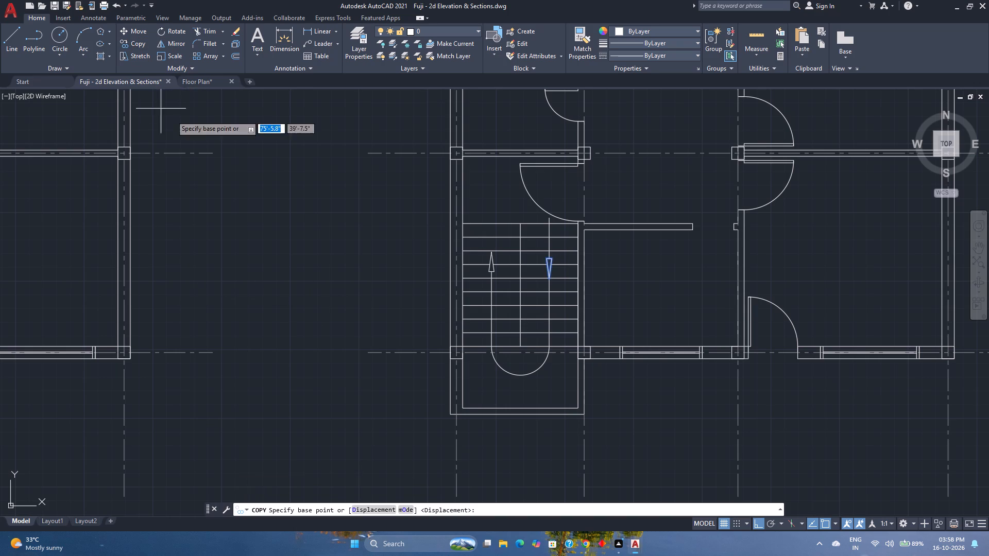
scroll(560, 251, up, 3)
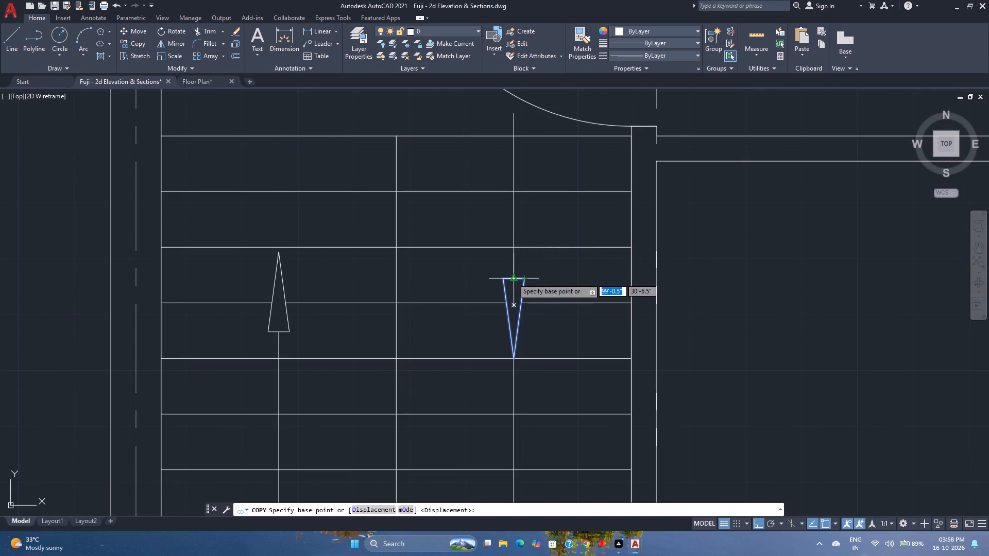
click(513, 278)
scroll(513, 278, down, 7)
scroll(396, 289, up, 1)
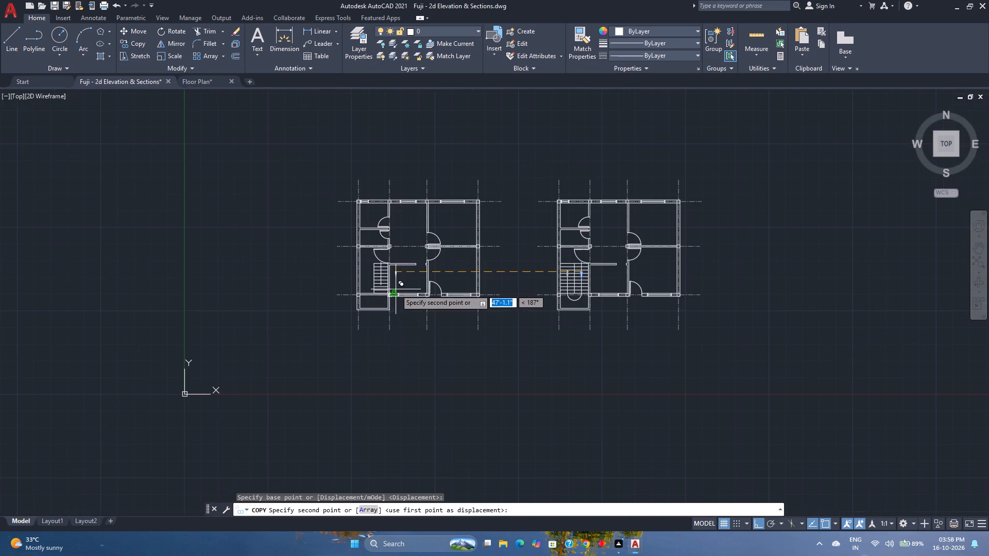
scroll(371, 276, up, 5)
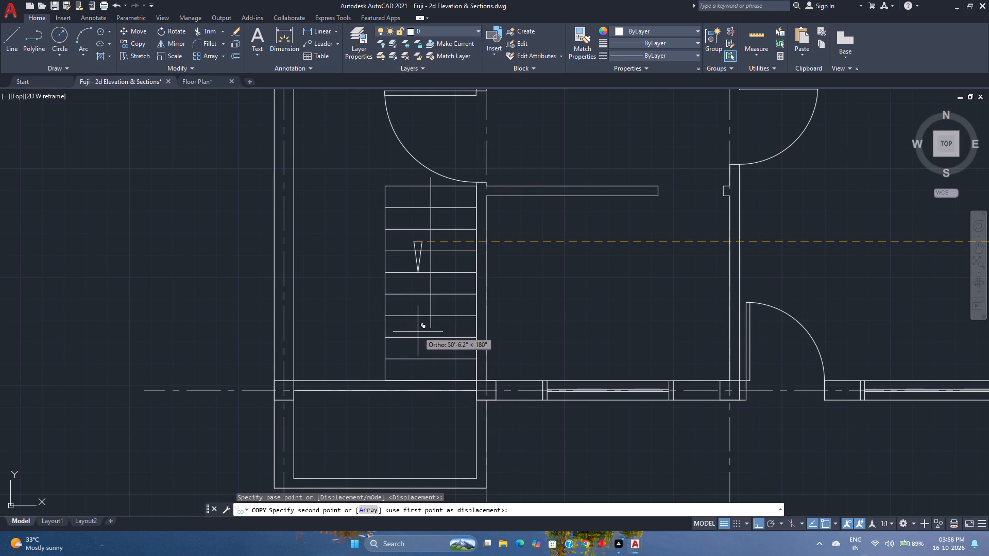
click(429, 328)
key(Escape)
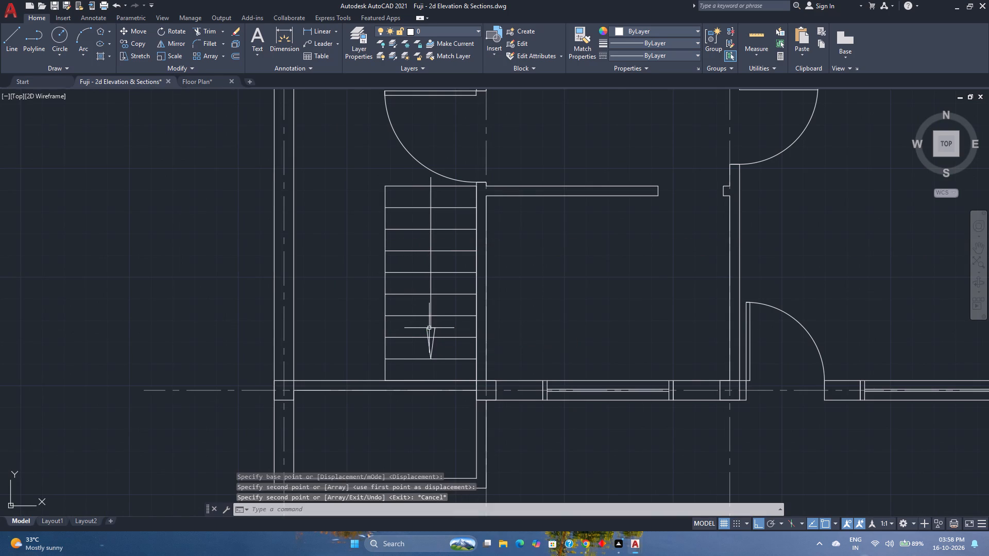
Send the wall line overlapping the bottom stair line of the first plan's flight to the back.
scroll(429, 328, down, 3)
scroll(450, 341, up, 3)
scroll(404, 353, up, 2)
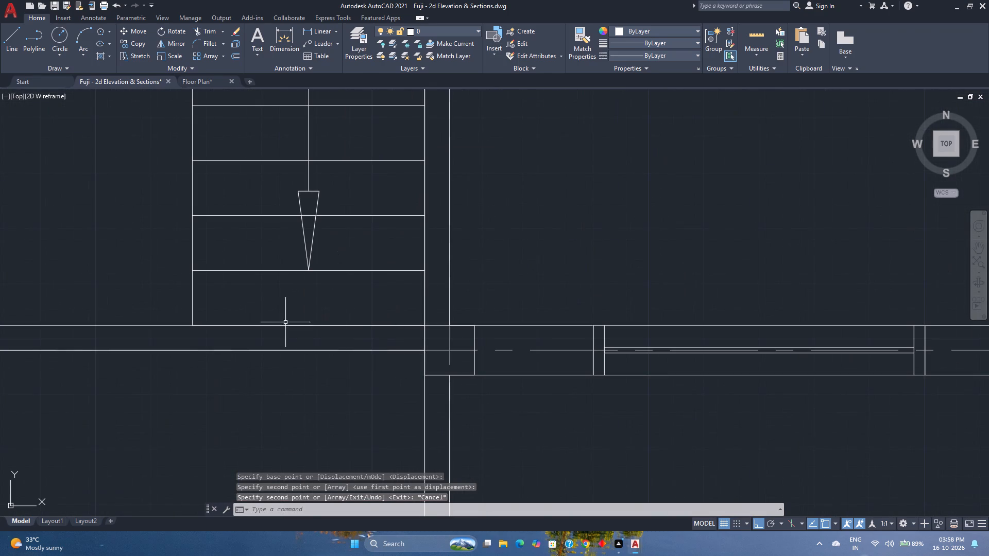
click(267, 325)
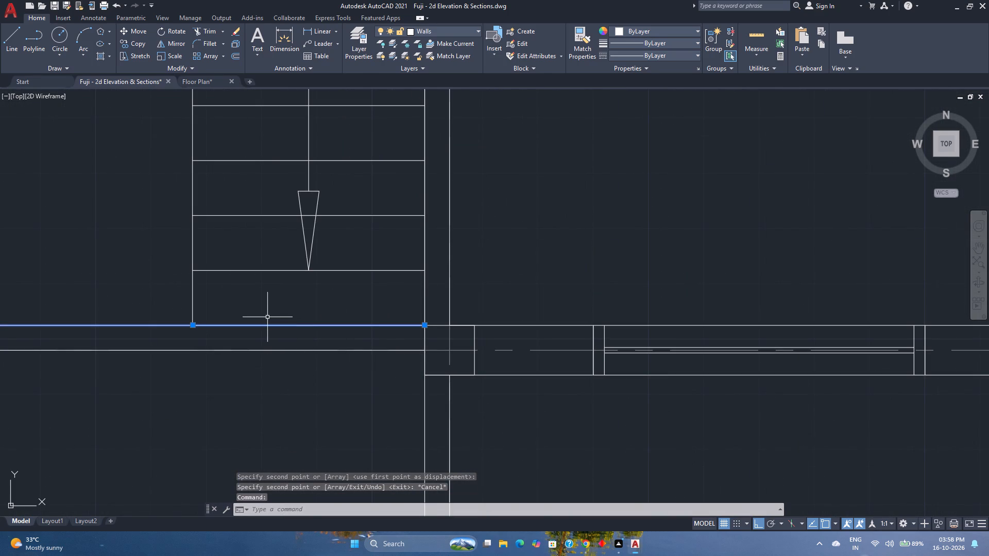
key(Escape)
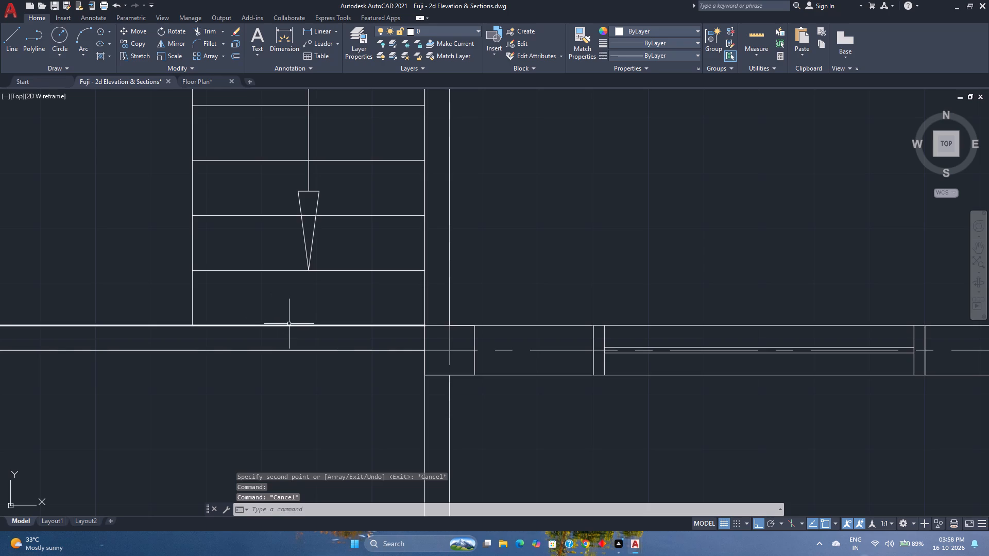
click(289, 324)
scroll(289, 324, down, 2)
middle_drag(289, 324, 332, 374)
key(Escape)
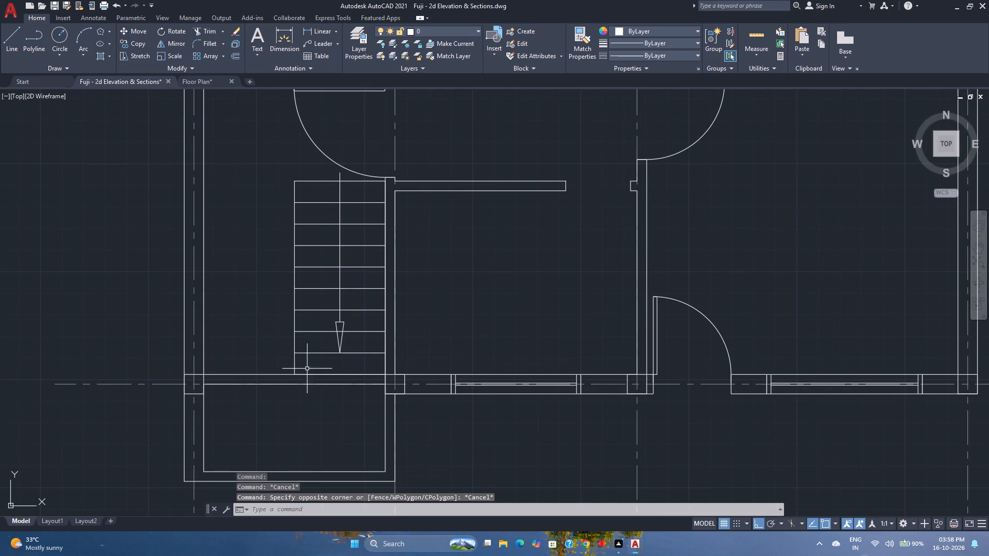
click(285, 373)
right_click(285, 373)
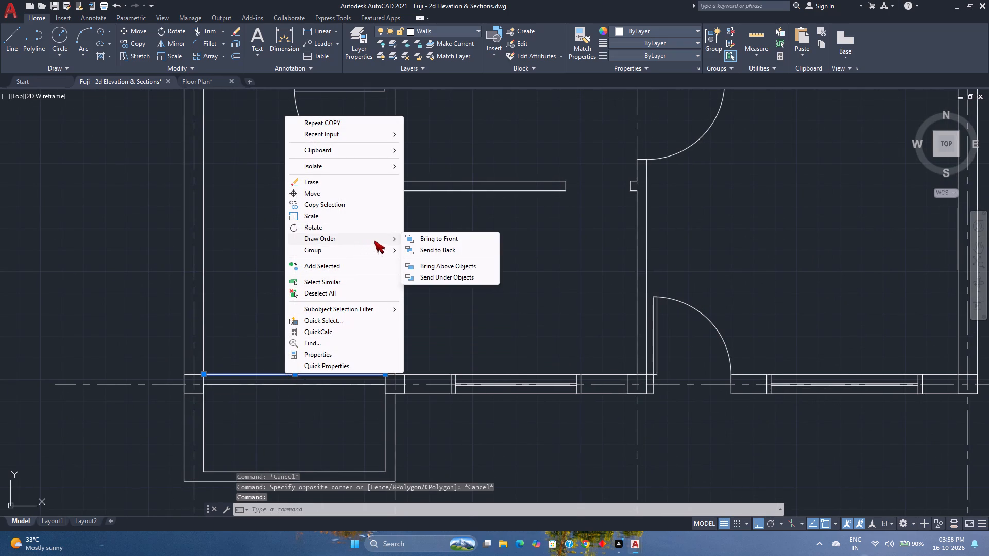
click(421, 251)
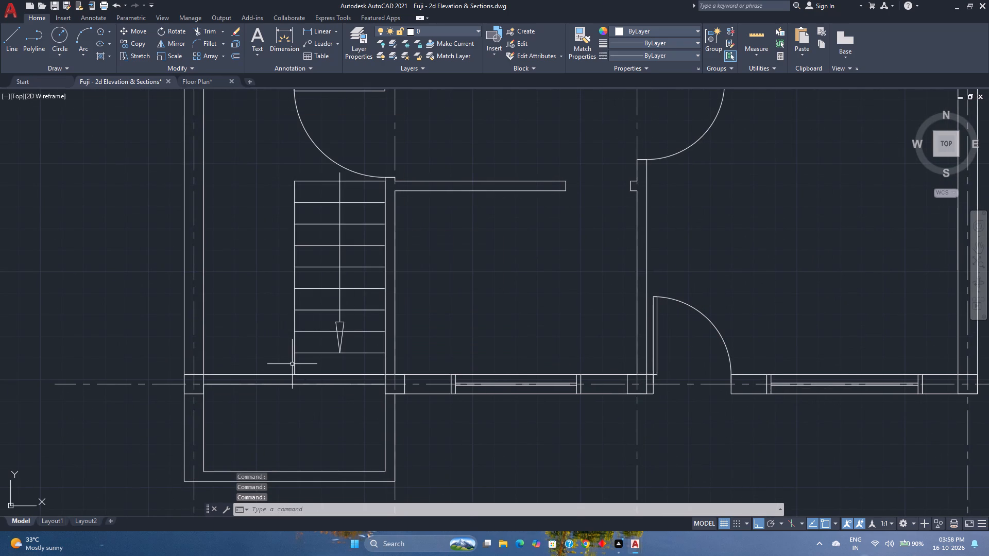
Group all of the first plan's stair lines with the direction line and arrowhead.
click(305, 374)
click(305, 368)
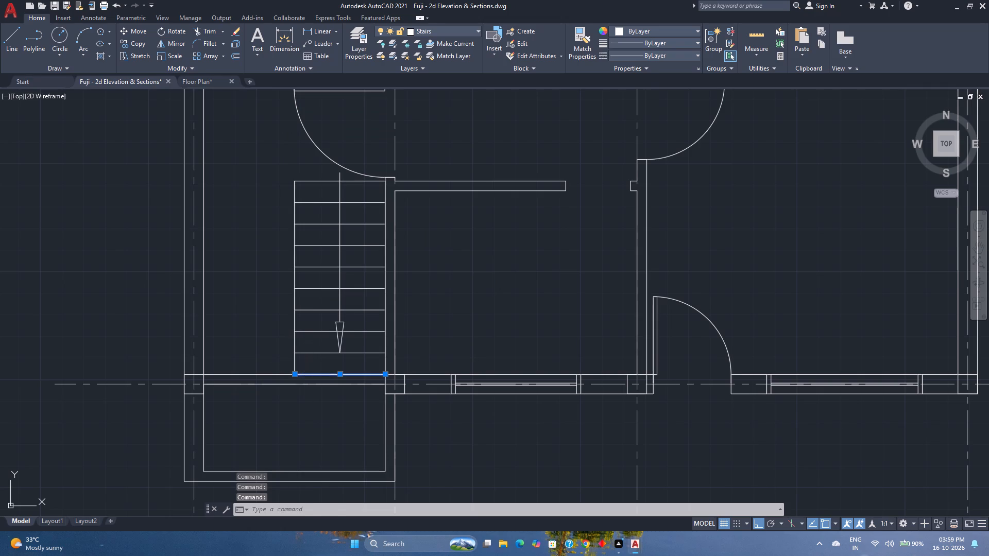
click(260, 169)
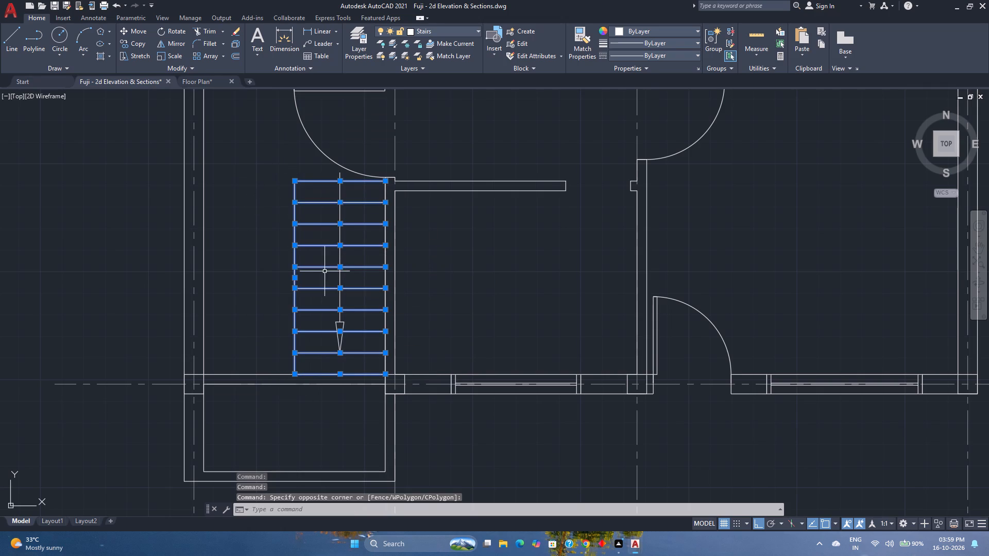
click(361, 351)
click(319, 196)
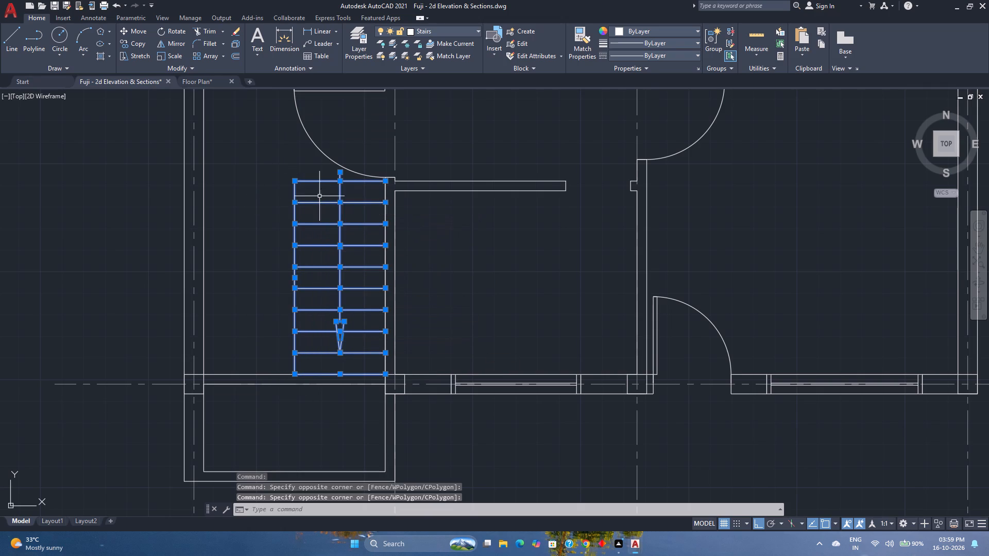
key(g)
key(Return)
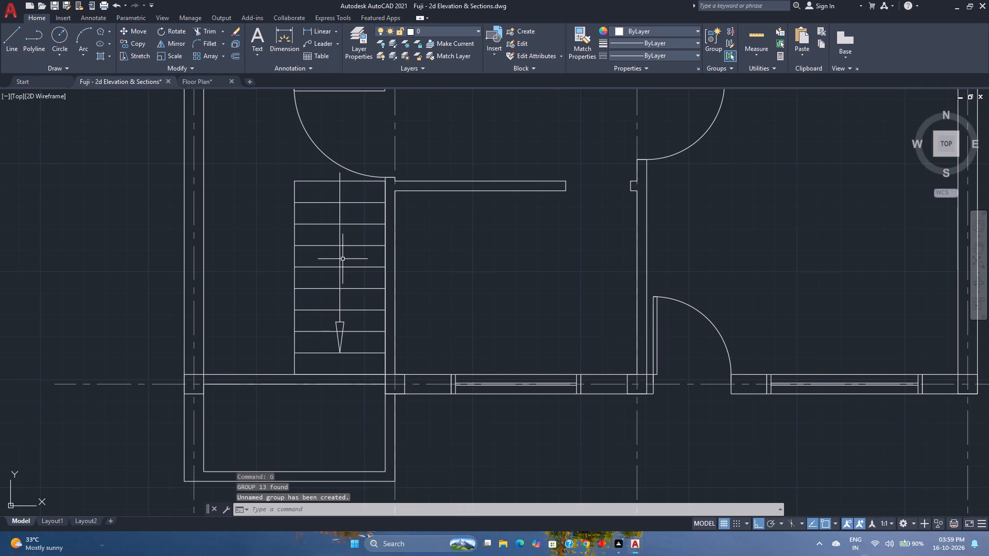
Group the second plan's stair lines, direction lines, turning arc and both arrowheads into one object.
scroll(343, 259, down, 2)
scroll(396, 300, down, 2)
scroll(556, 304, up, 3)
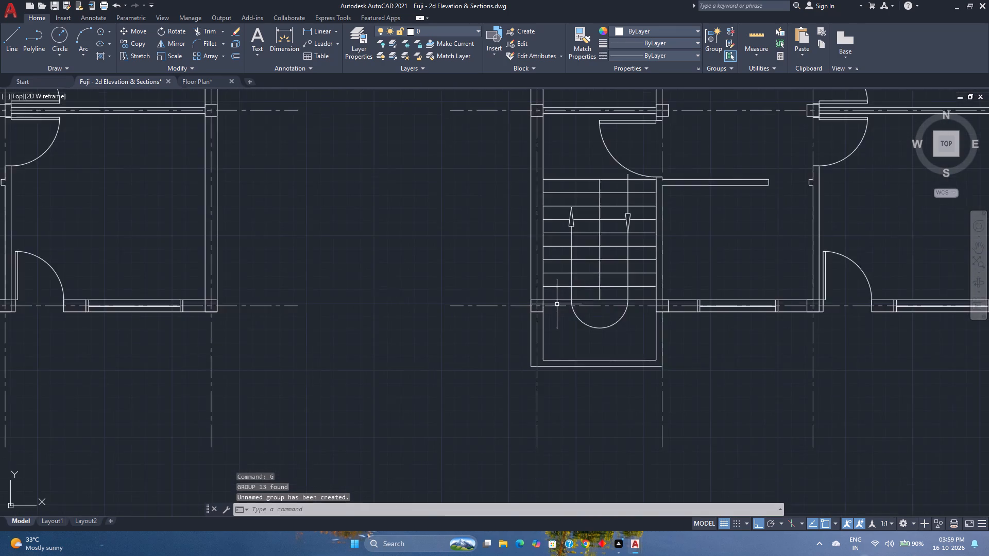
scroll(582, 317, up, 2)
click(576, 324)
click(668, 275)
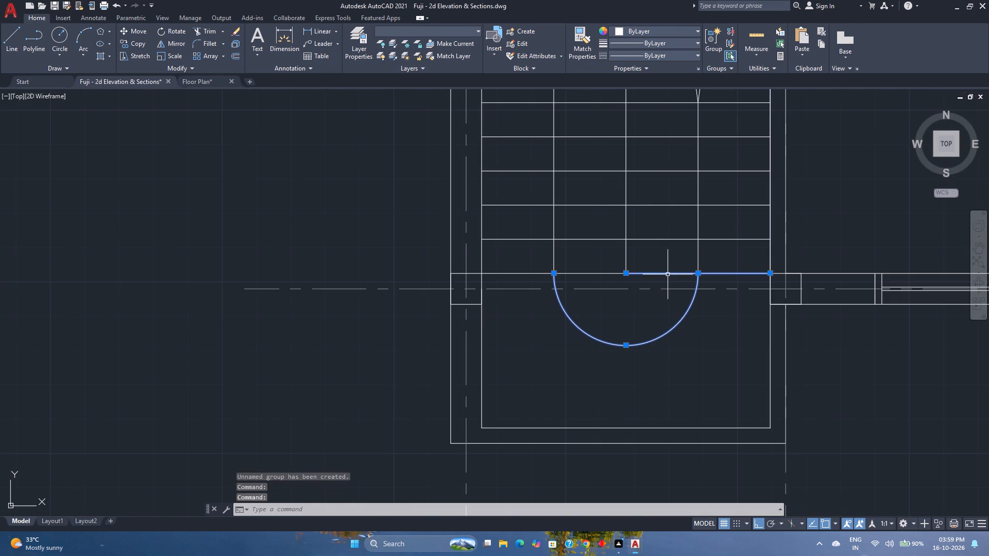
click(608, 273)
click(657, 258)
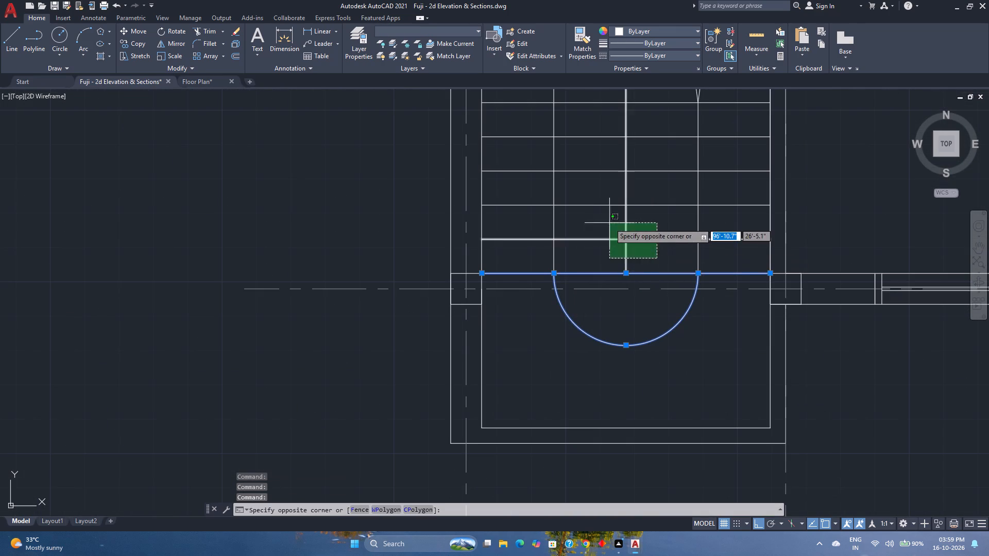
scroll(609, 223, down, 2)
middle_drag(609, 223, 628, 320)
click(590, 216)
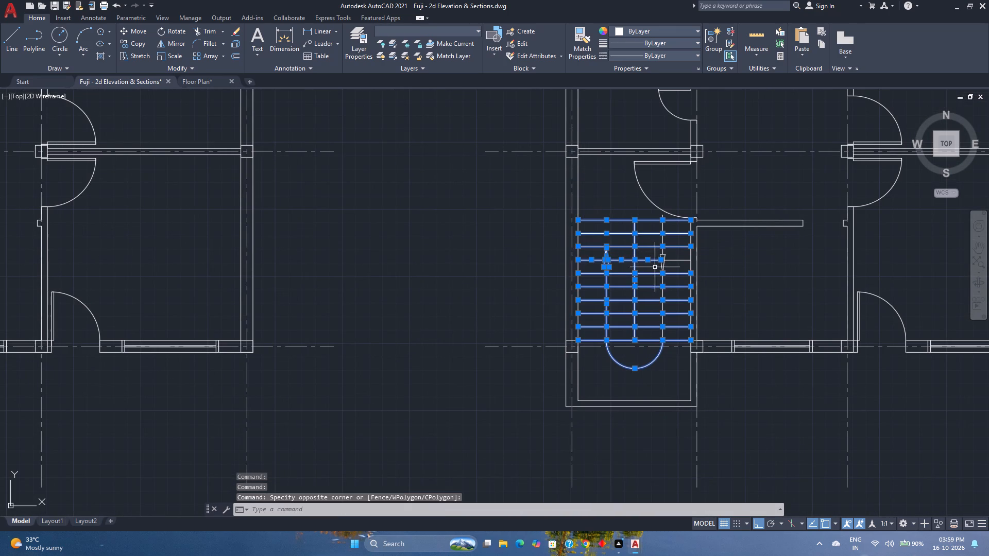
click(671, 268)
click(648, 251)
key(g)
key(Return)
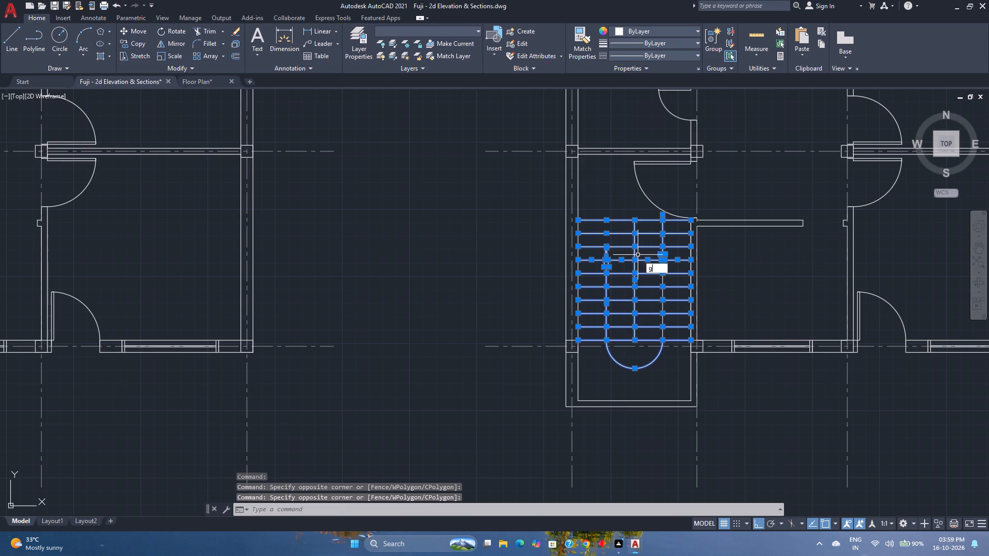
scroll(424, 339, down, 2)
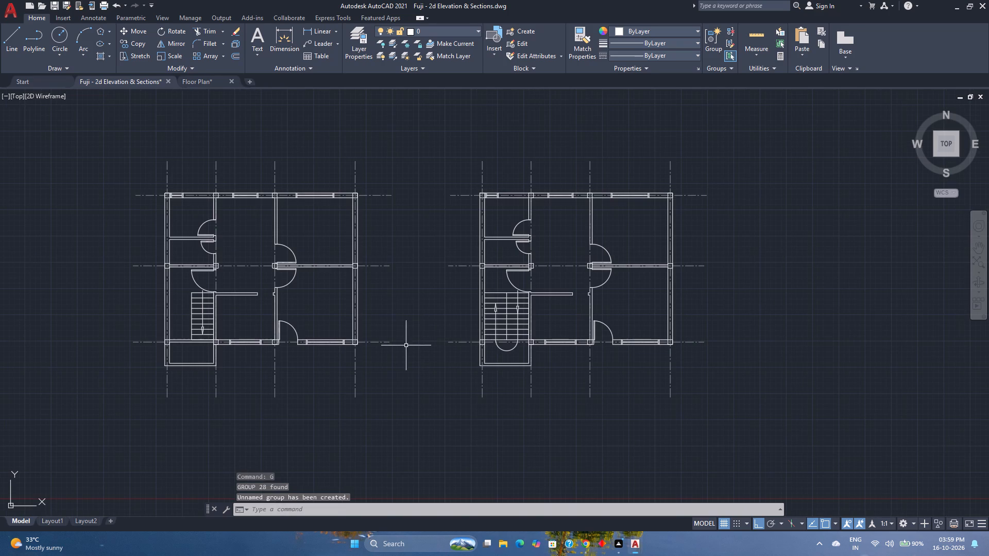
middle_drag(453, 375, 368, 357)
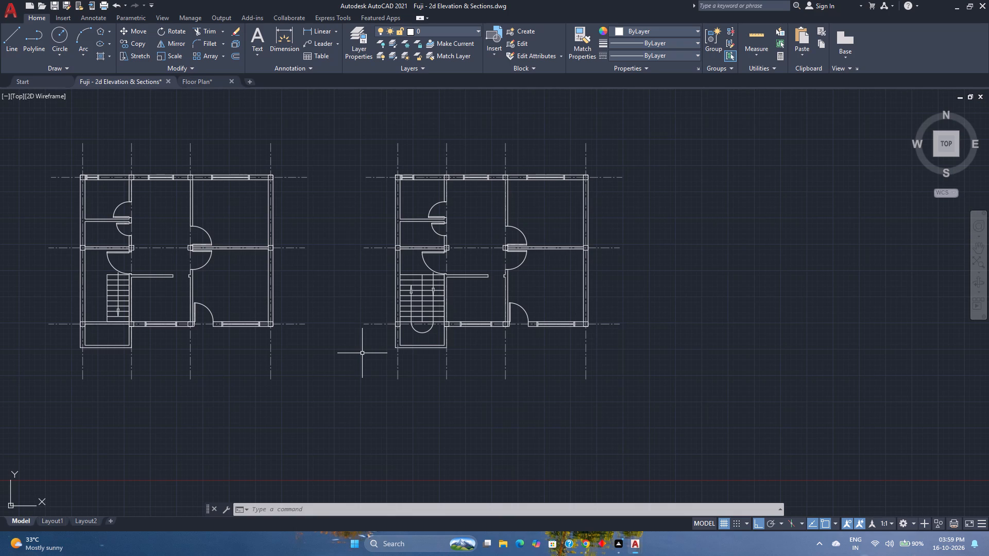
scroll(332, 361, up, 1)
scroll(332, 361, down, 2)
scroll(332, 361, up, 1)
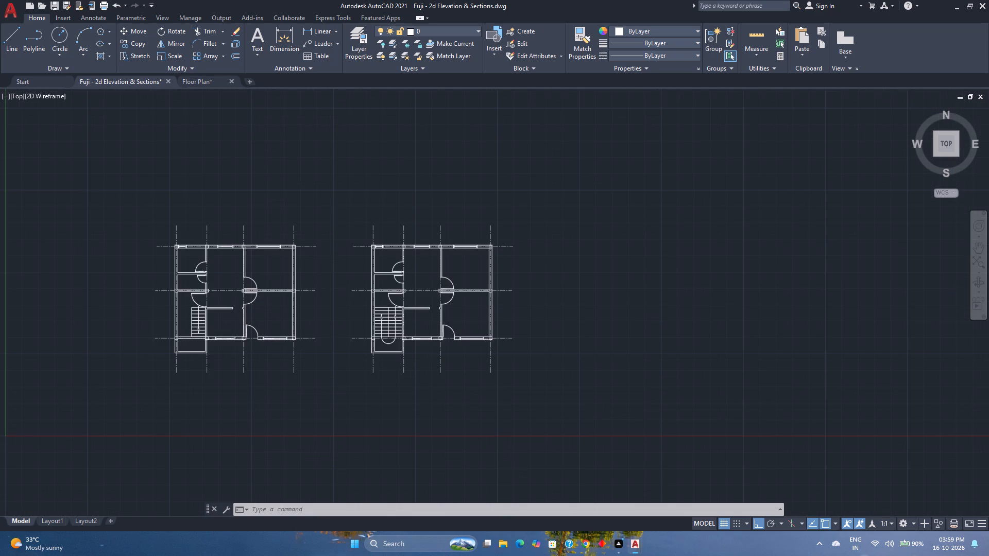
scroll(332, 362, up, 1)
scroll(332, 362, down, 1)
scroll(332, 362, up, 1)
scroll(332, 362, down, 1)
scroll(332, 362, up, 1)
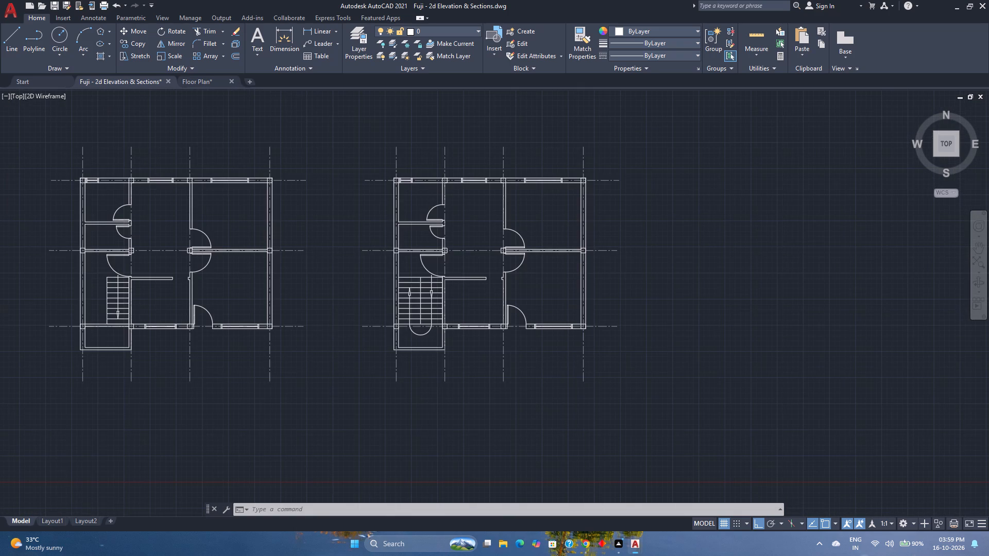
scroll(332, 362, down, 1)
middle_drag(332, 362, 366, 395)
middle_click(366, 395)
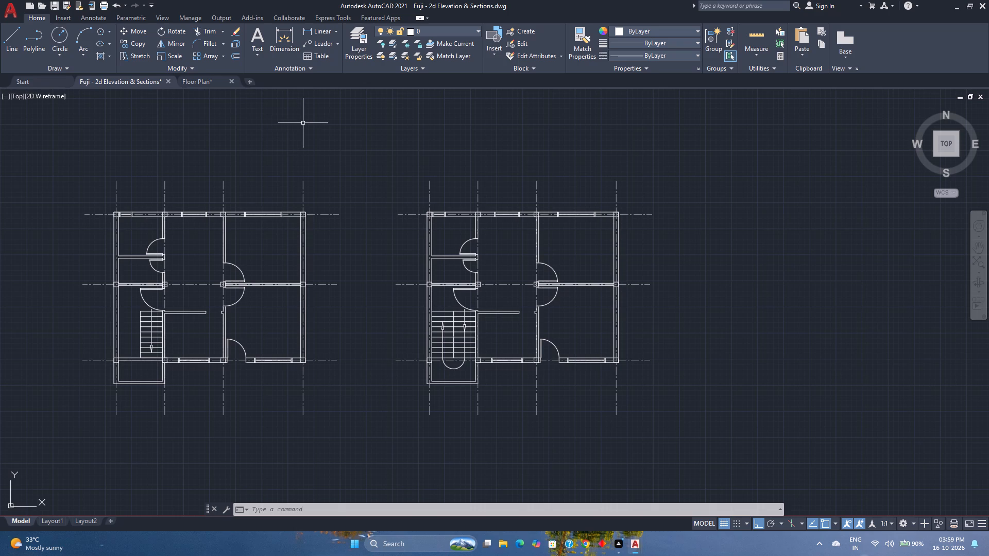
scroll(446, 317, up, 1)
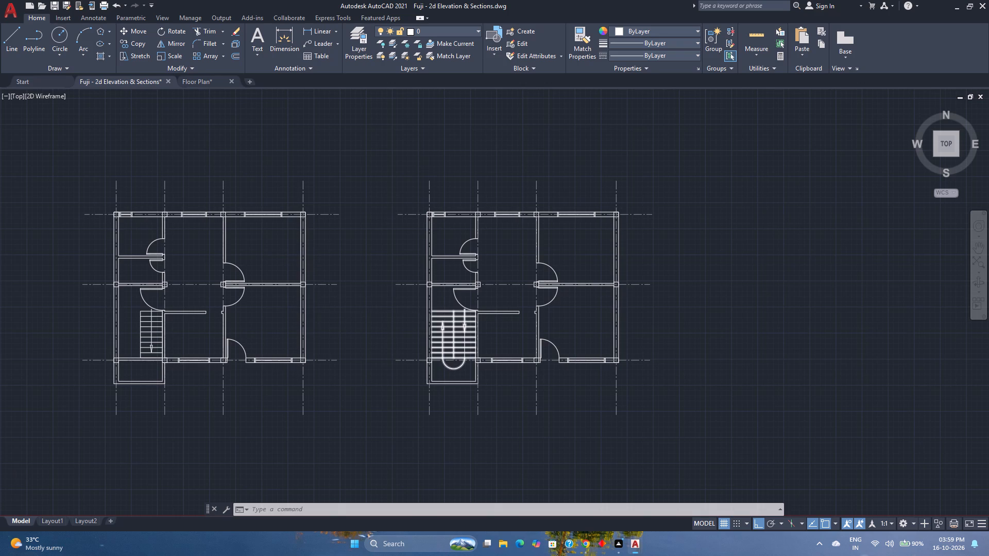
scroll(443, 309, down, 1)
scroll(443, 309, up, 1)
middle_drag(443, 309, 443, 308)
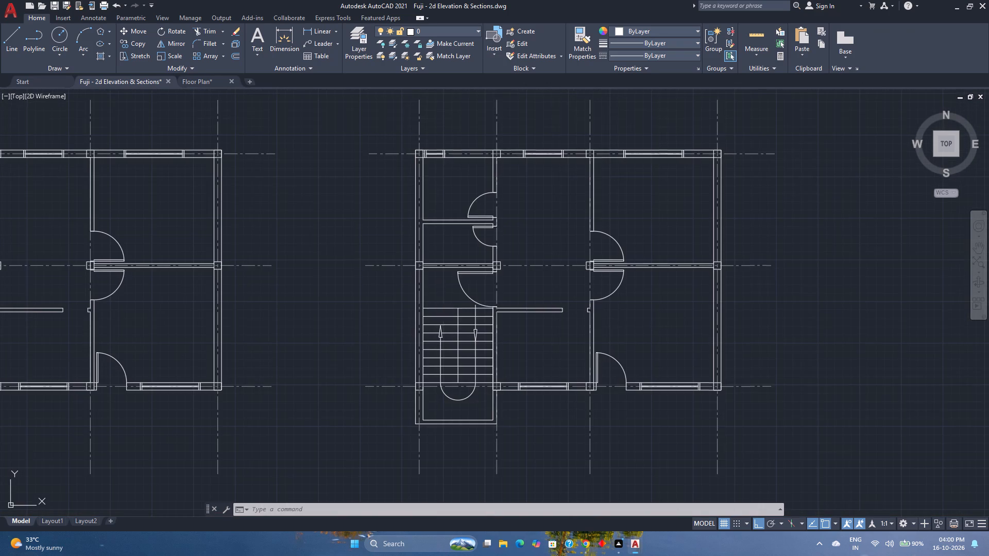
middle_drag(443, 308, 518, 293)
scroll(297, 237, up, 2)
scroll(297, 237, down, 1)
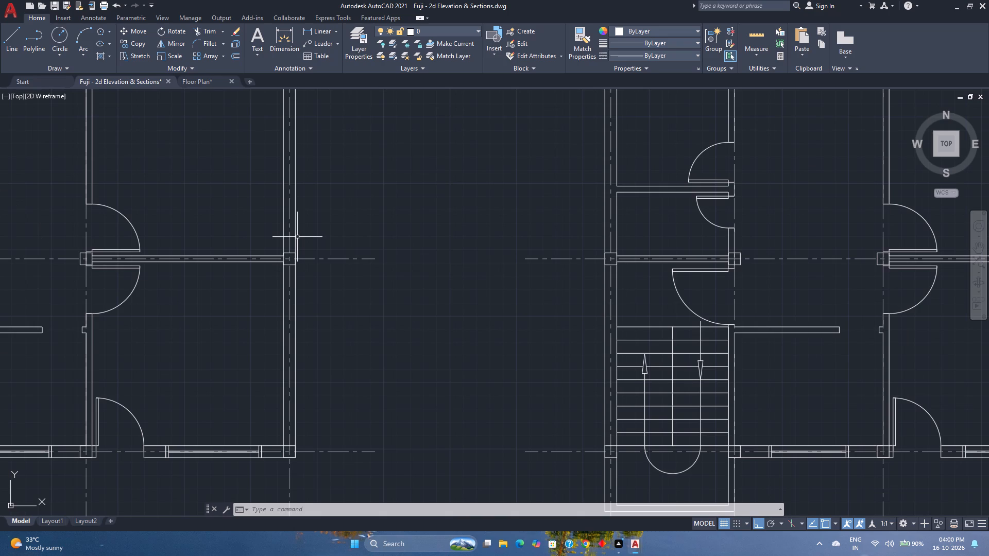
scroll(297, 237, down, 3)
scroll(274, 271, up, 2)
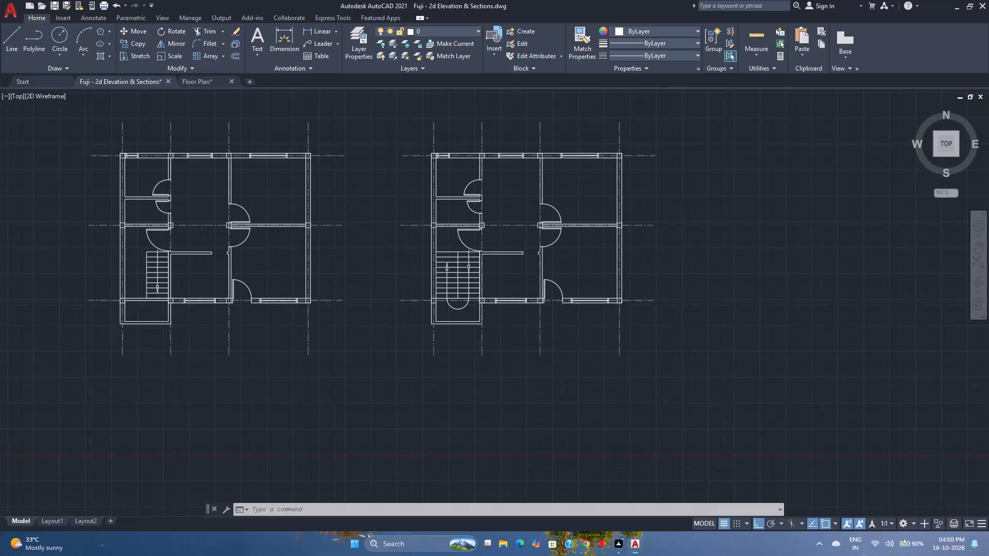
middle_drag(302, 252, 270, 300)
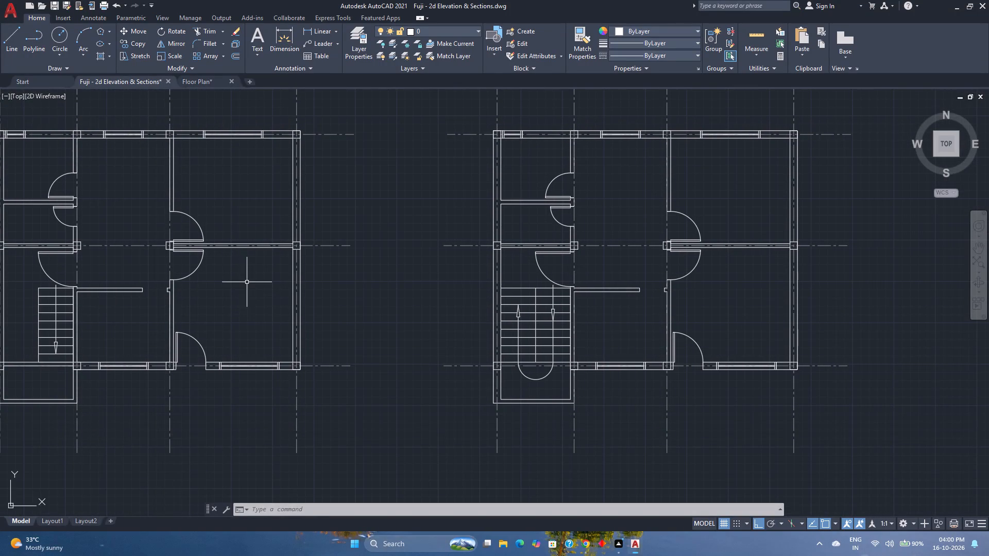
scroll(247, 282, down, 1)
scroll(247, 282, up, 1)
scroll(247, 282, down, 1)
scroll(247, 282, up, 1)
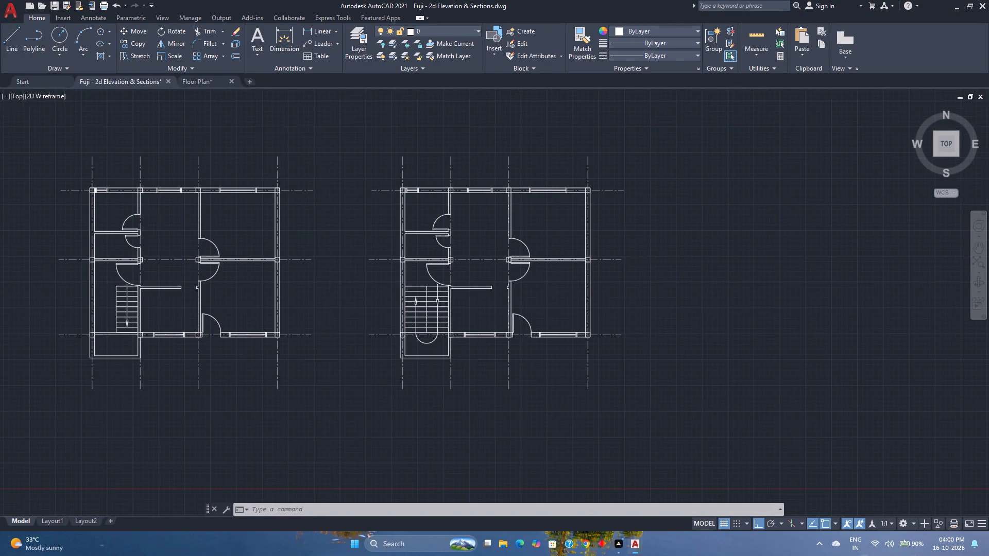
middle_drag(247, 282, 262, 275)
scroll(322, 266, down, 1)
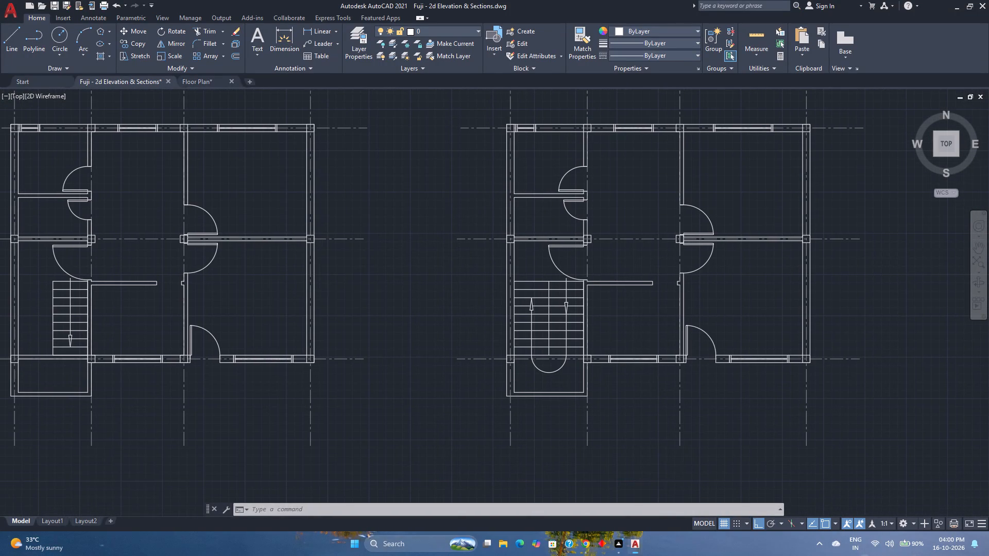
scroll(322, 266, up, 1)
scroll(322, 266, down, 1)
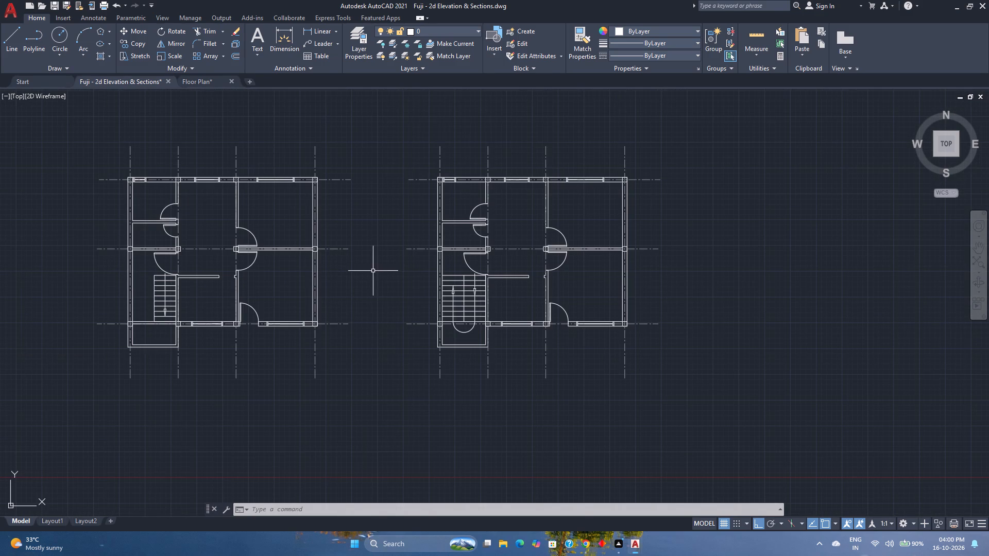
Group the second plan's still separate downward direction line together with its existing stair group.
middle_drag(374, 271, 388, 266)
scroll(497, 294, up, 1)
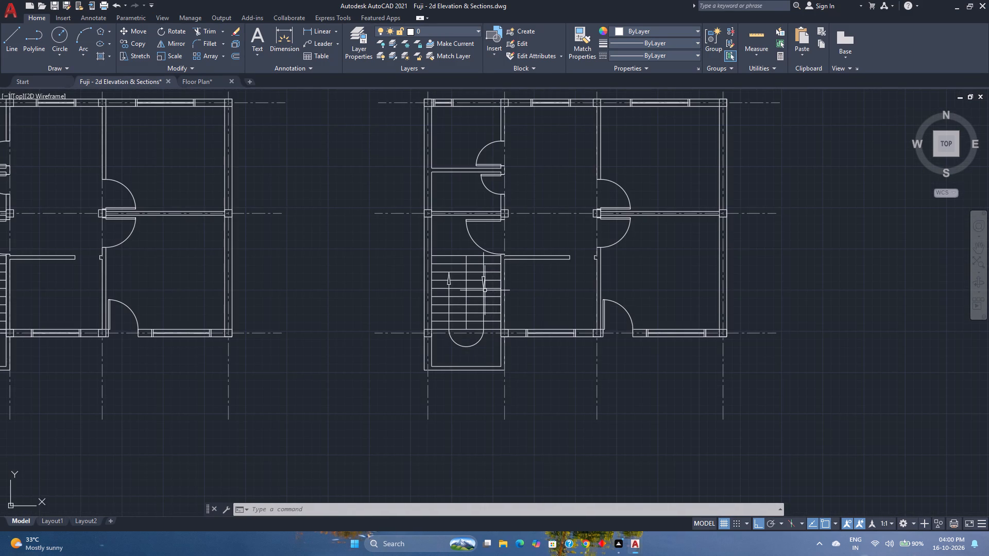
click(485, 290)
click(481, 340)
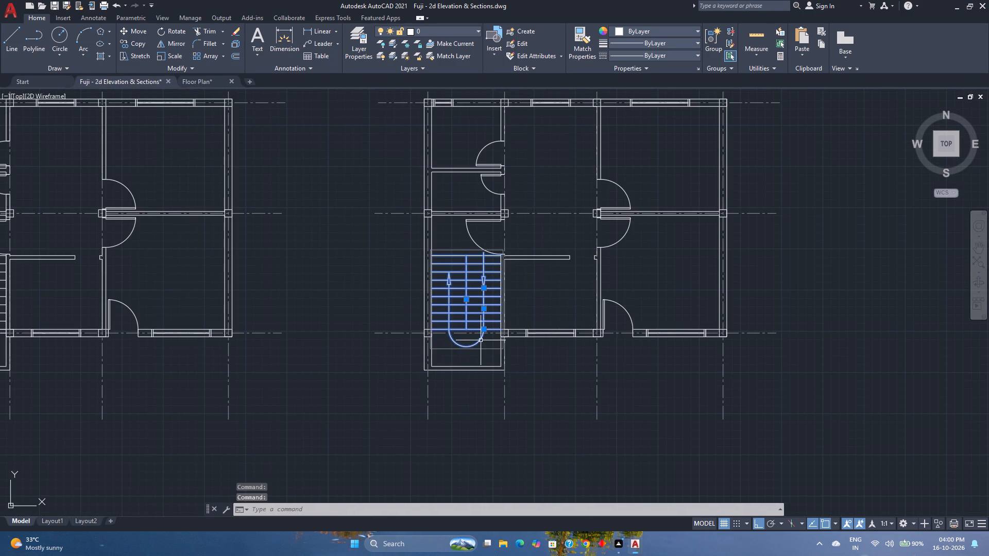
key(g)
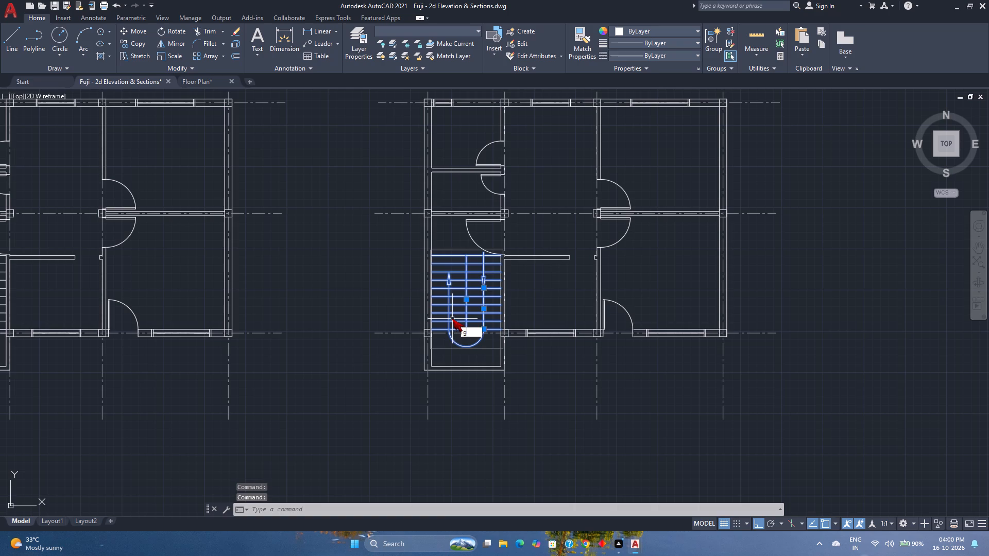
key(Return)
Assign the grouped staircases of both floor plans to the Stairs layer.
click(450, 312)
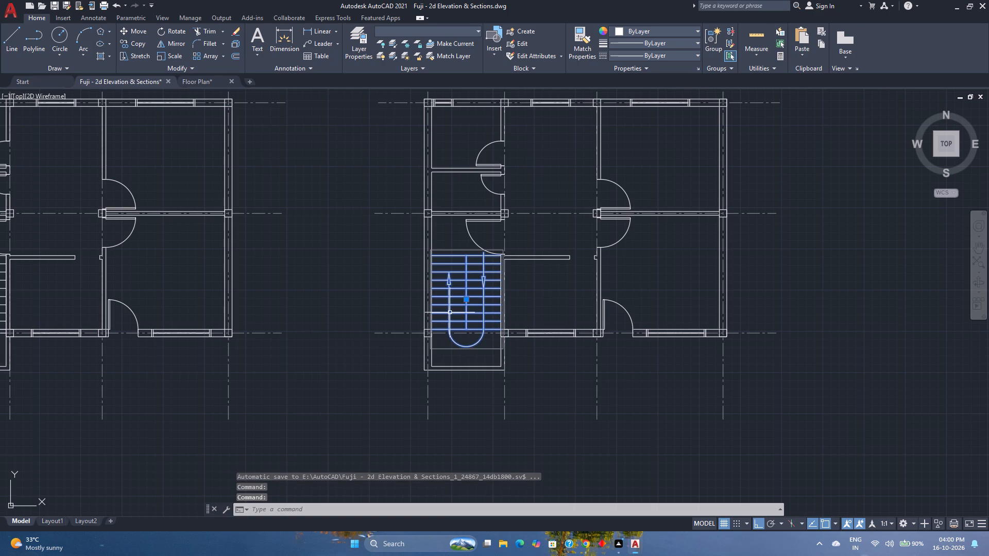
middle_drag(167, 273, 370, 299)
middle_click(370, 299)
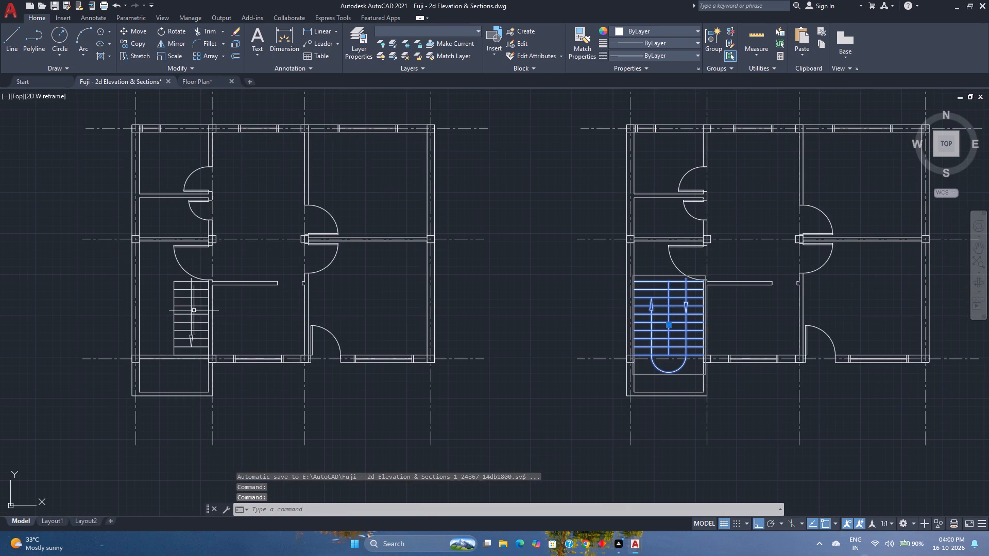
click(193, 310)
click(167, 310)
click(436, 33)
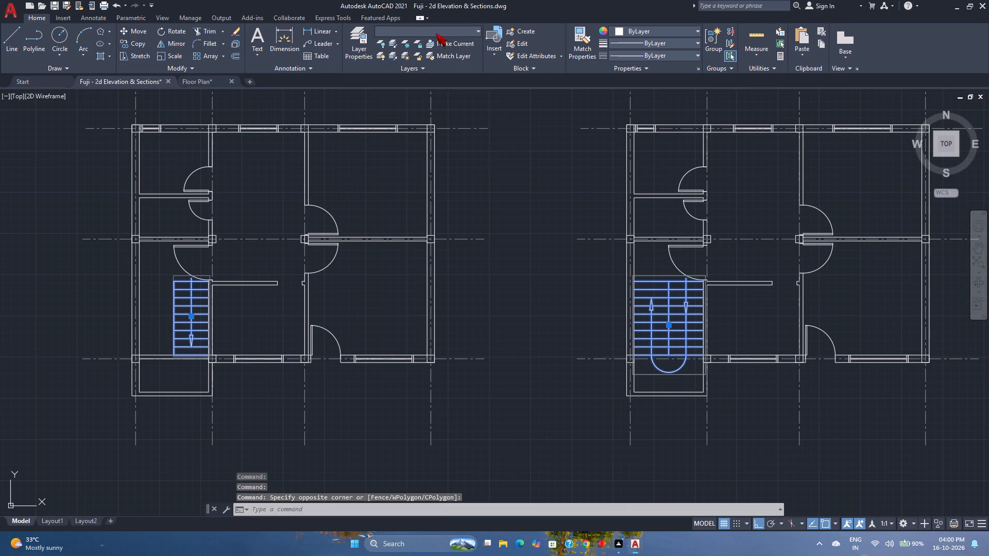
click(427, 95)
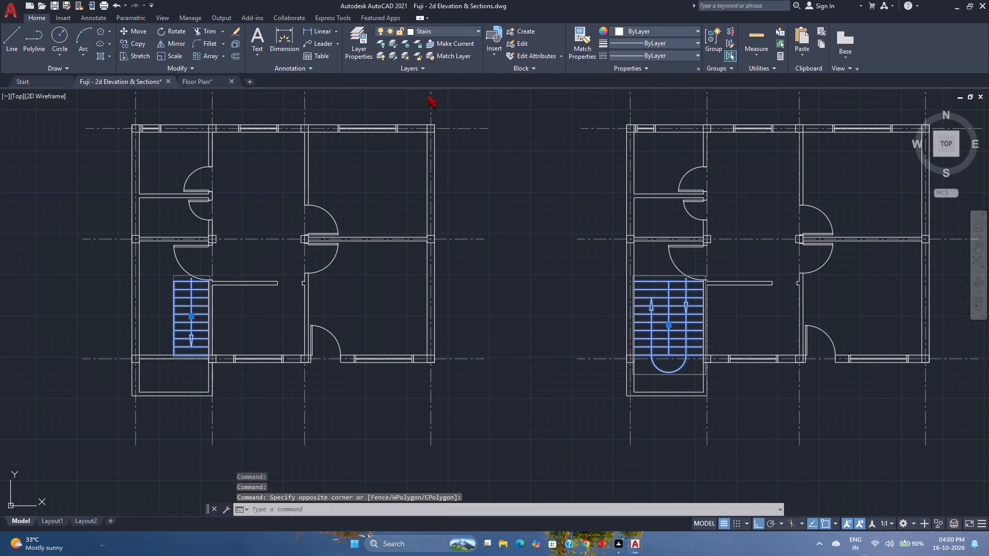
key(Escape)
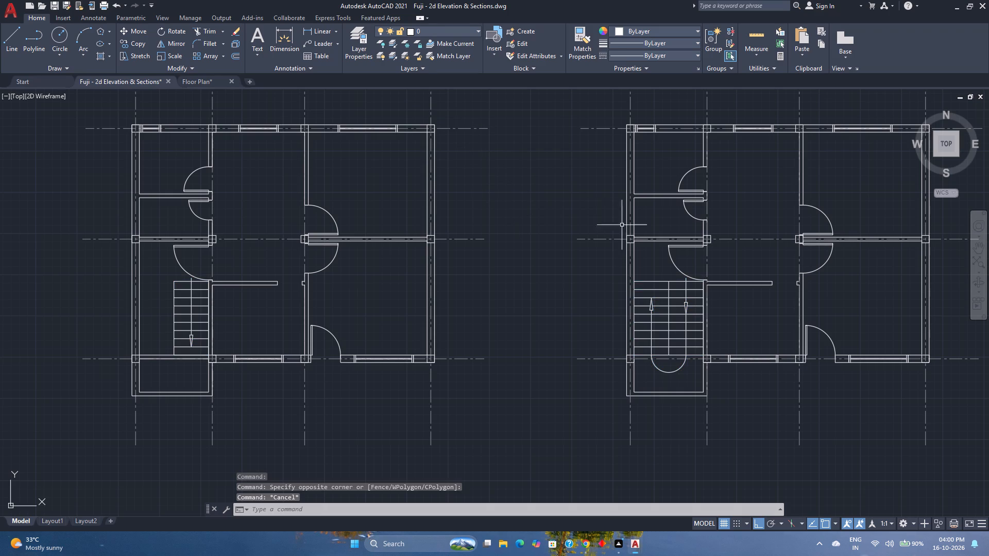
Turn off the Grid lines, Stairs, Doors, Columns and Windows layers, leaving the Walls layer on.
click(441, 33)
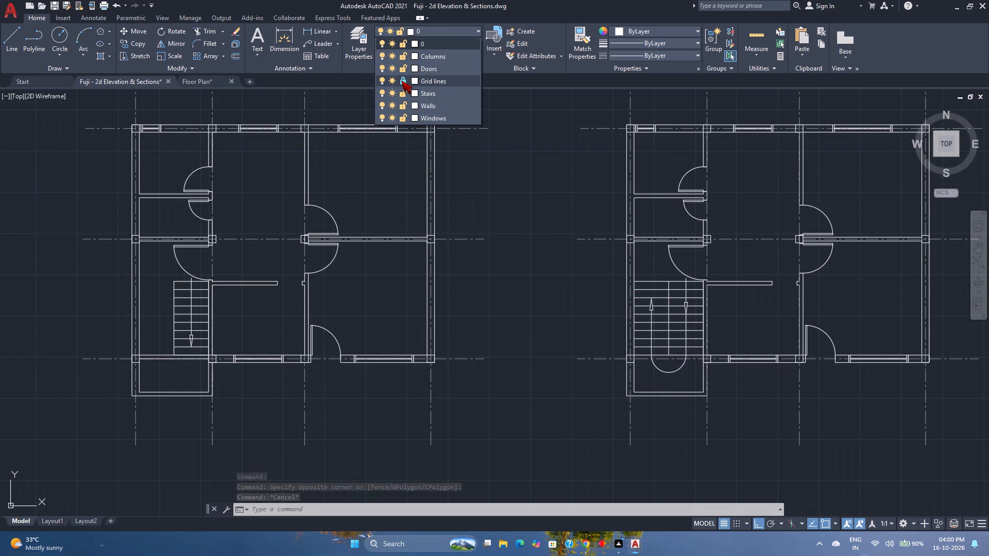
click(401, 80)
click(401, 80)
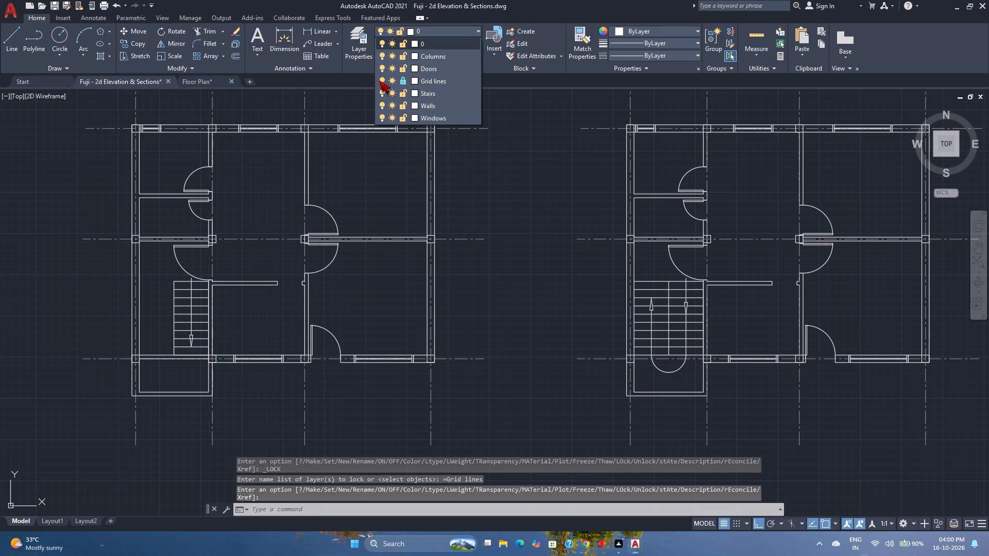
click(385, 77)
click(382, 92)
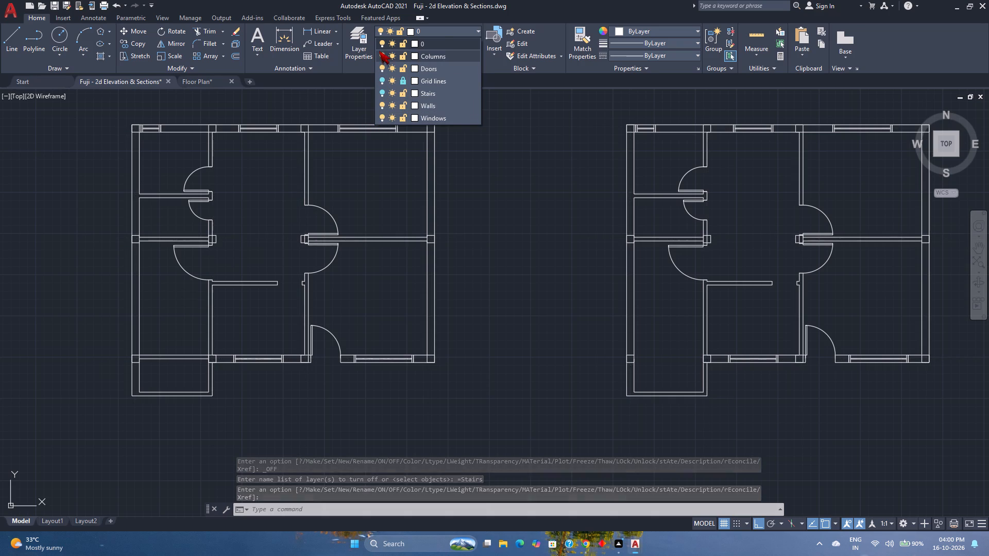
click(383, 67)
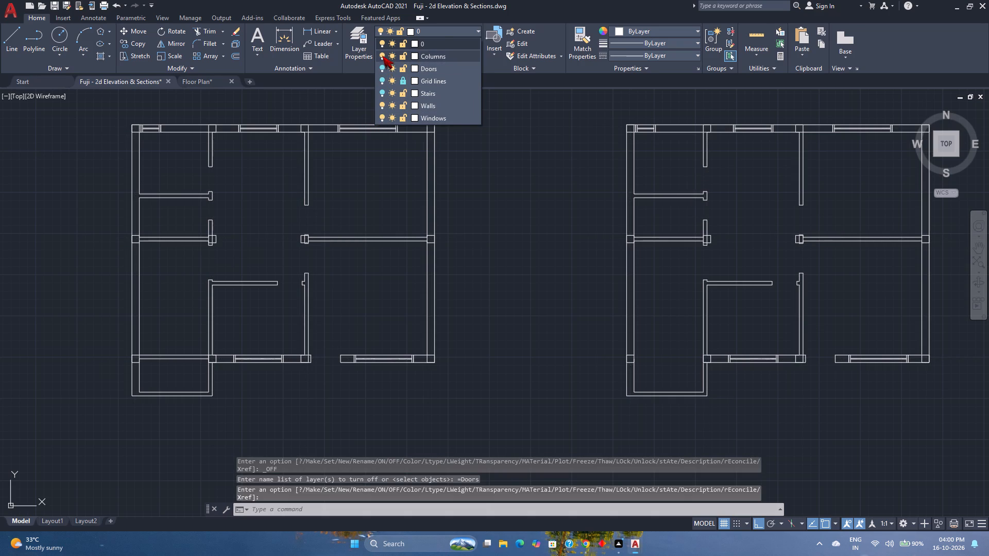
click(382, 56)
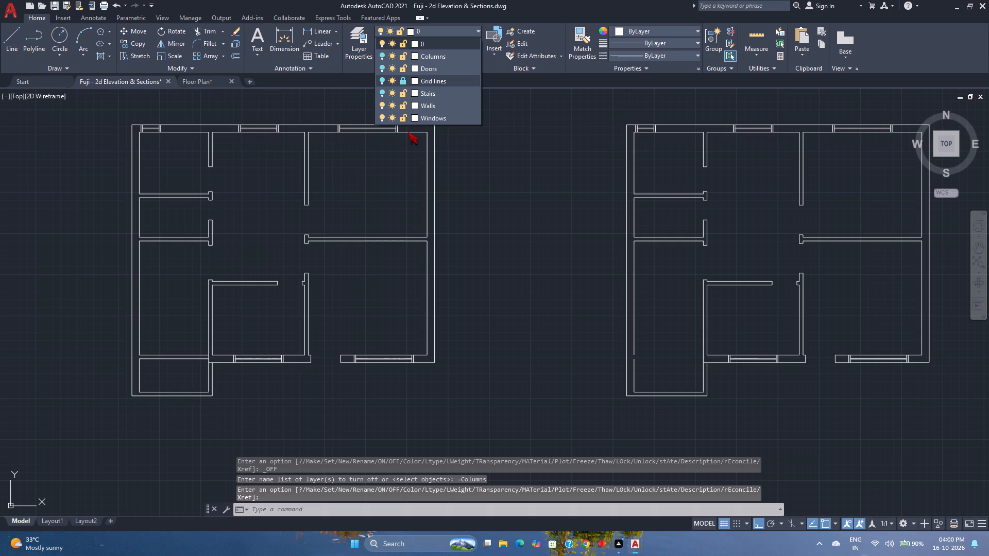
click(383, 117)
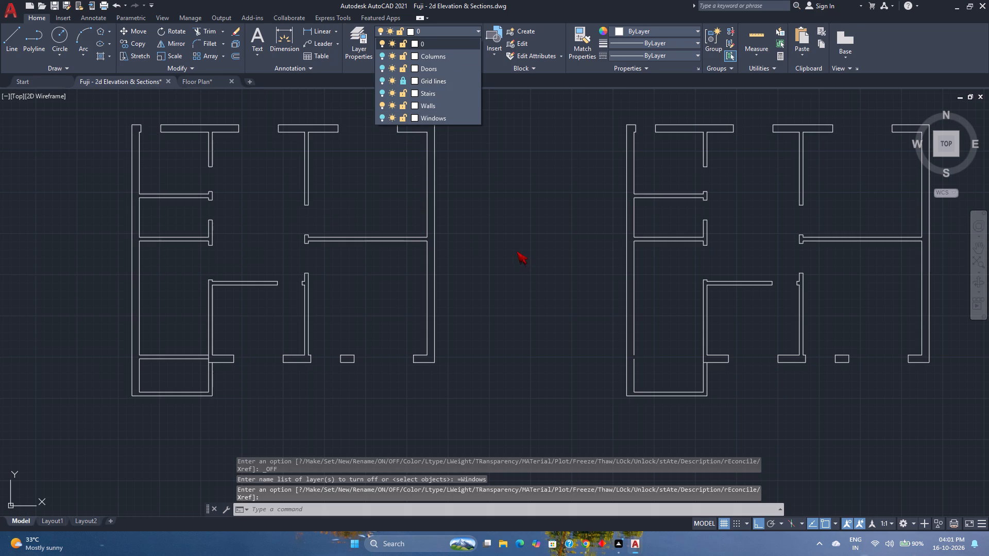
key(Escape)
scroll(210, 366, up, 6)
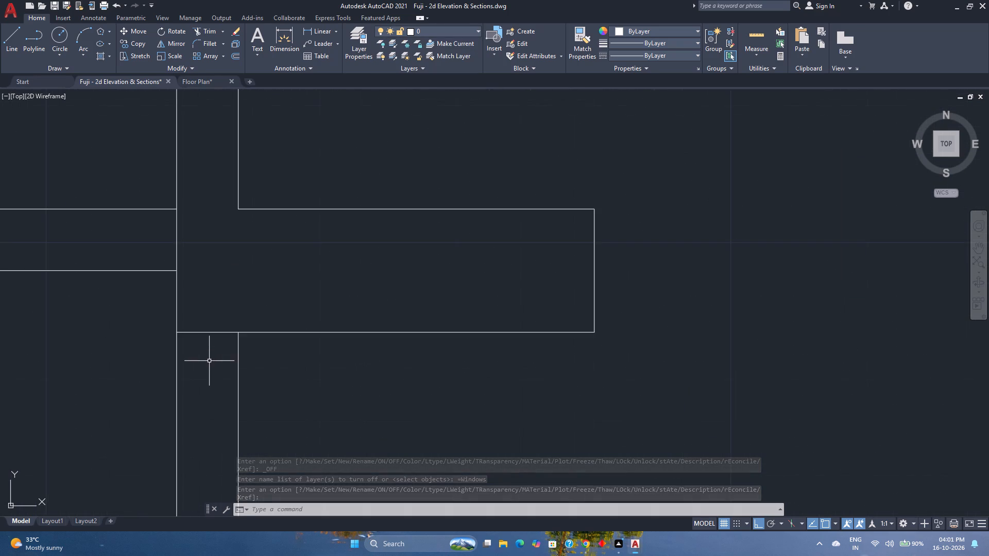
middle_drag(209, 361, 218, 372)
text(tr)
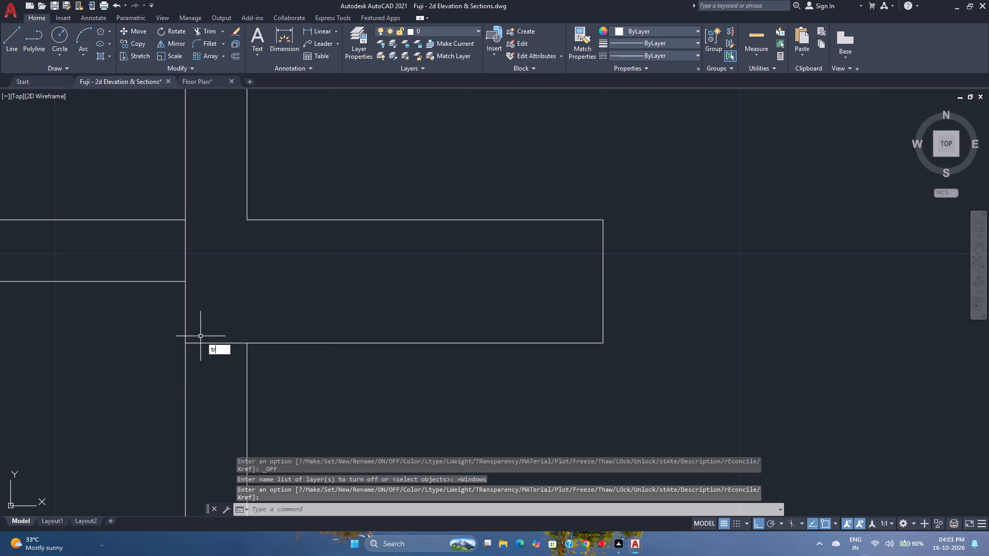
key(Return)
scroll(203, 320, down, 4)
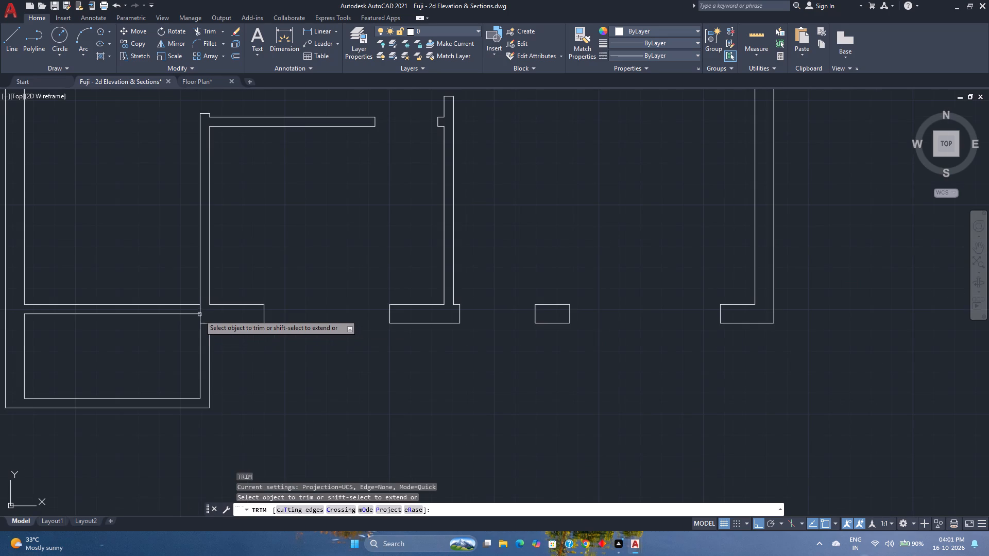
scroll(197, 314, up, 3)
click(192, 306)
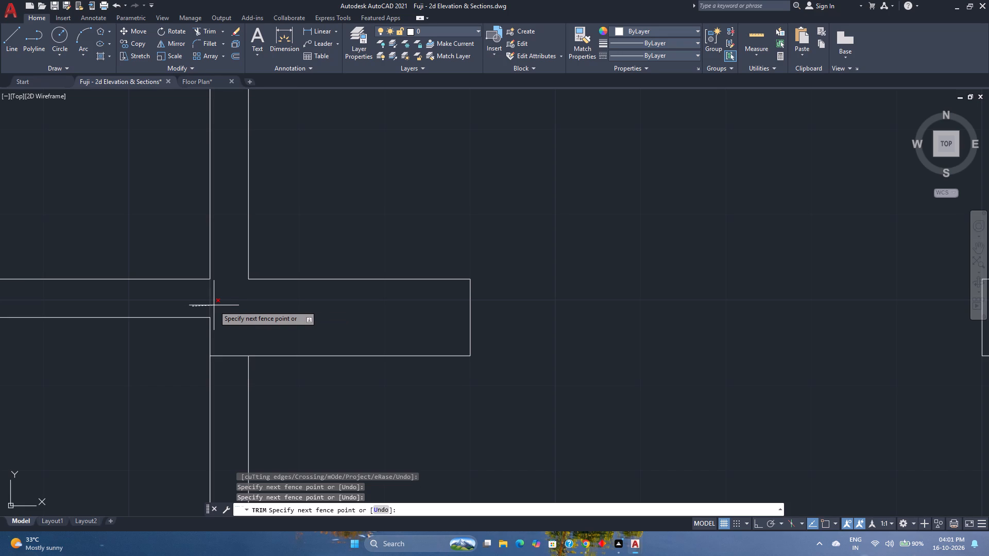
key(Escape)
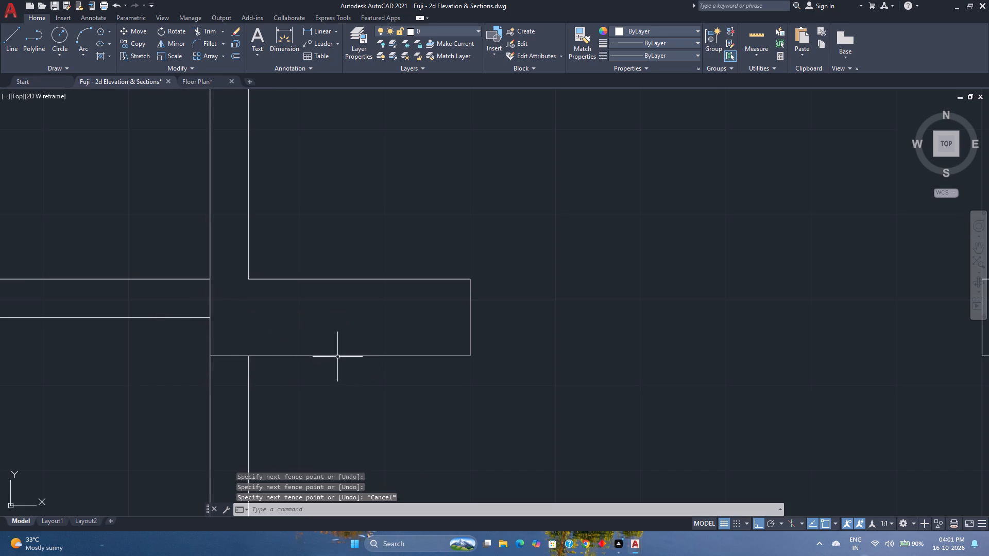
Compare the walls around the stairs in Floor Plan.dwg with the first plan's lower stair walls in the Fuji drawing.
scroll(347, 348, down, 3)
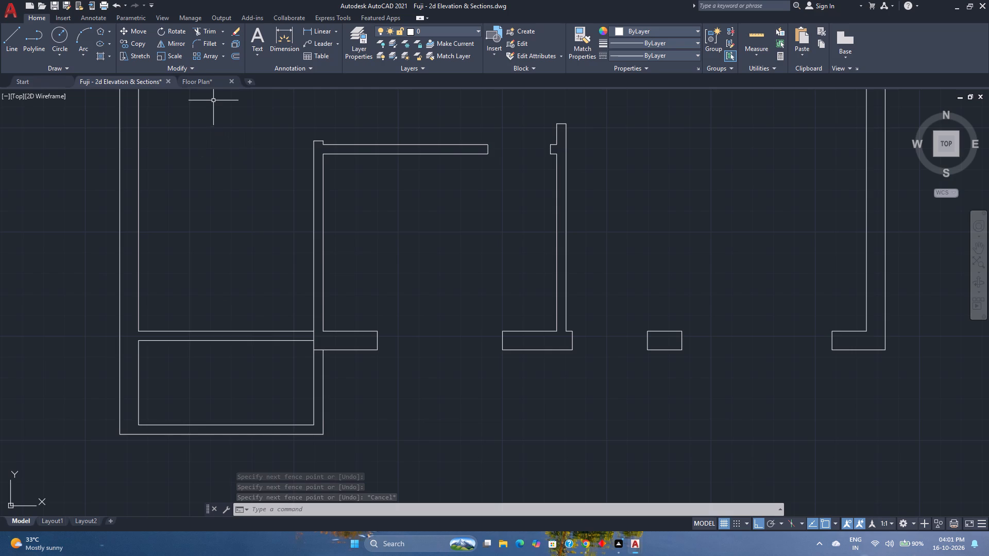
click(208, 84)
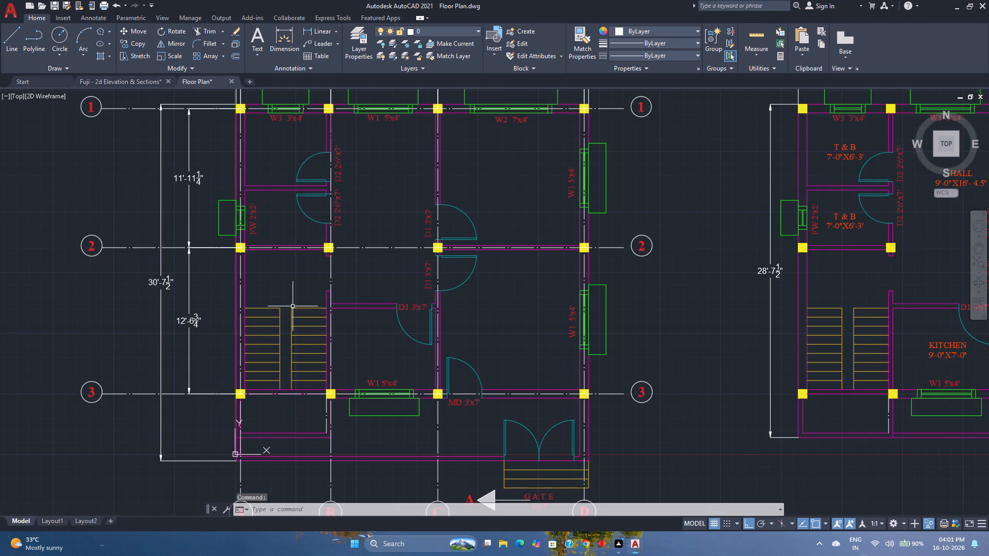
scroll(406, 306, down, 1)
middle_drag(406, 306, 297, 277)
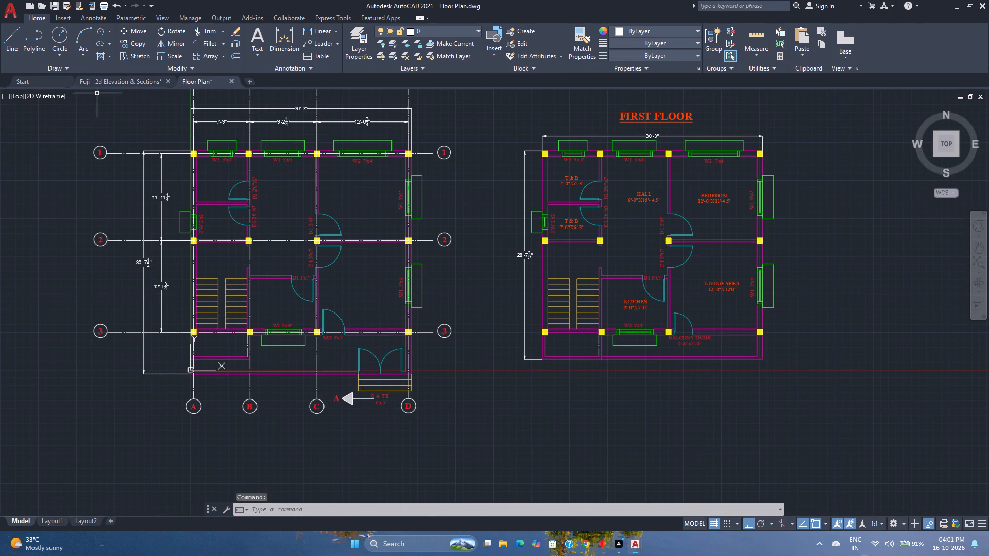
click(110, 84)
scroll(252, 318, down, 2)
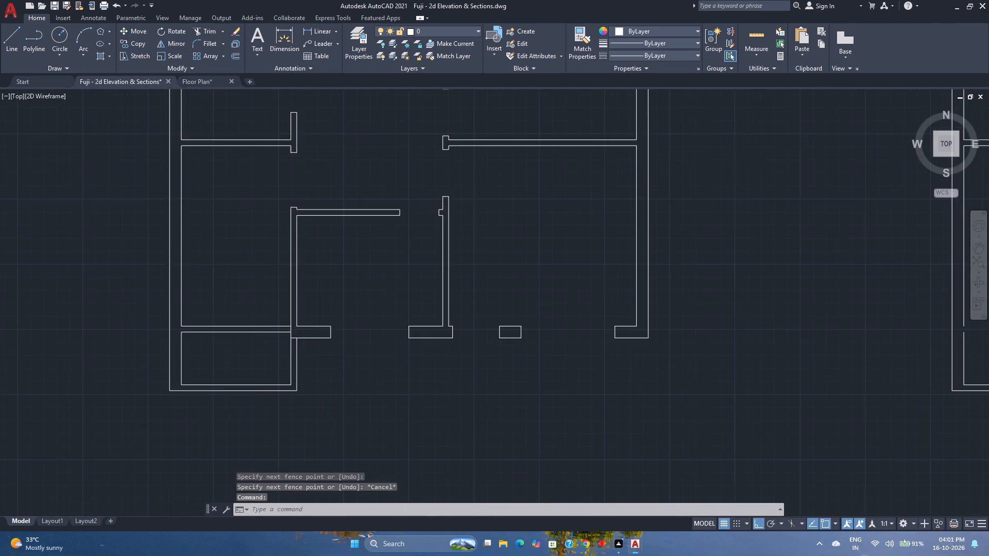
scroll(252, 318, down, 1)
scroll(253, 318, up, 2)
scroll(254, 318, down, 1)
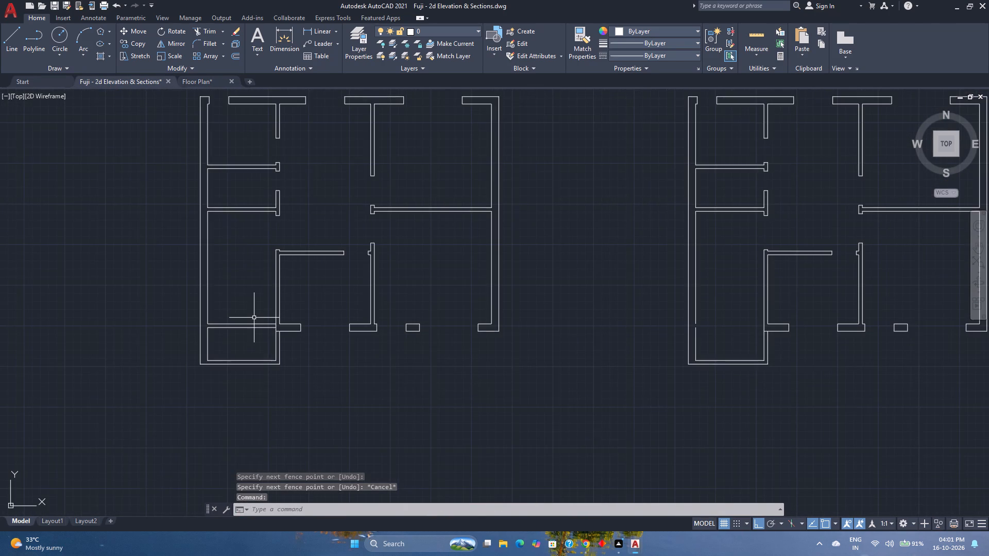
scroll(254, 318, up, 1)
middle_drag(264, 349, 218, 342)
middle_click(218, 342)
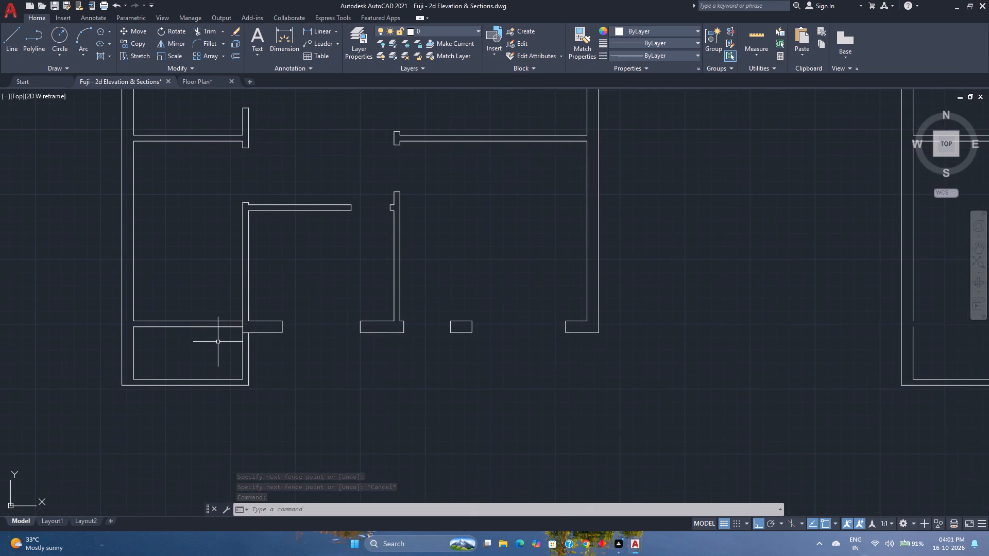
scroll(220, 336, up, 3)
scroll(220, 336, down, 4)
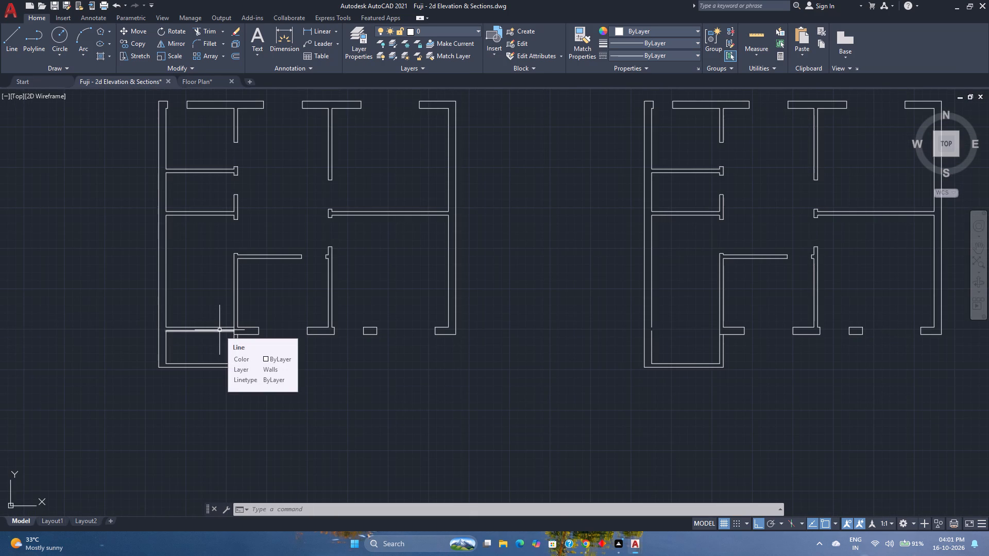
scroll(228, 328, up, 3)
scroll(228, 328, down, 1)
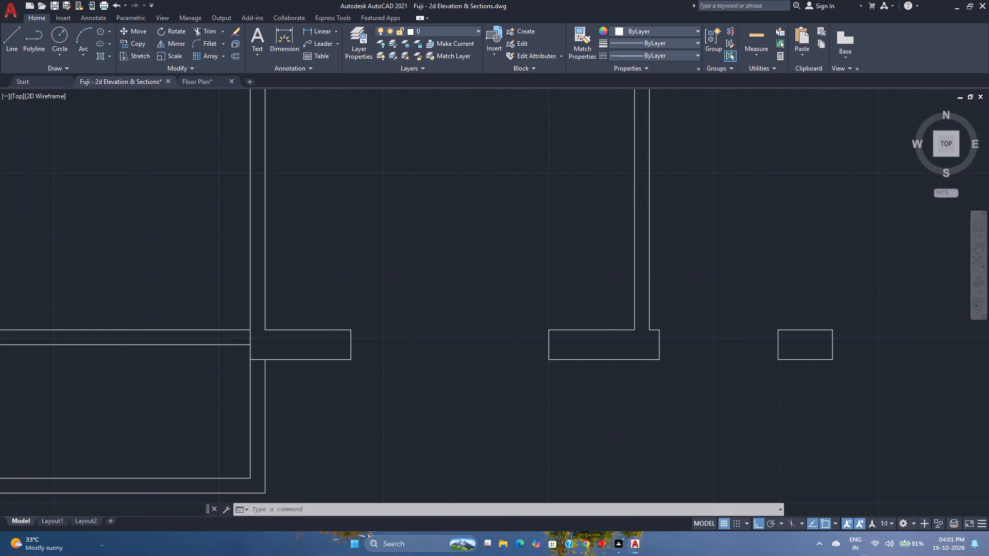
Trim the vertical and horizontal wall lines crossing the junction of the stair walls and kitchen's lower wall in the first plan.
scroll(231, 331, up, 2)
key(t)
key(r)
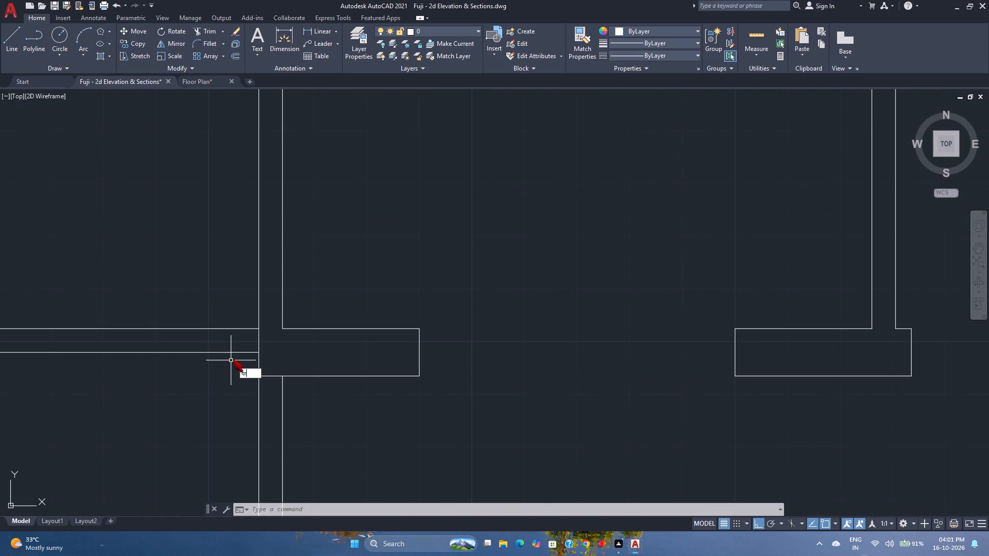
key(Return)
scroll(237, 357, up, 1)
click(242, 332)
click(278, 329)
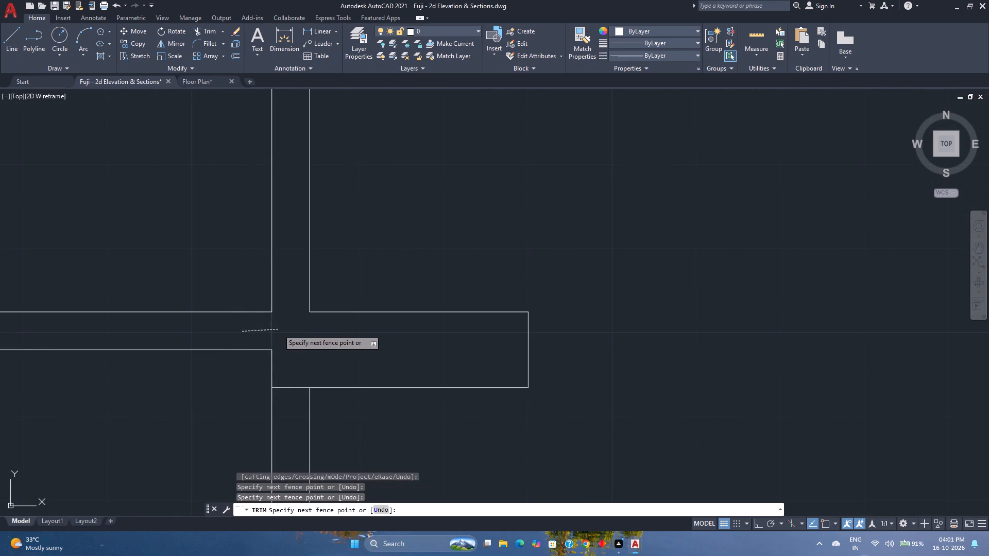
click(285, 331)
click(292, 395)
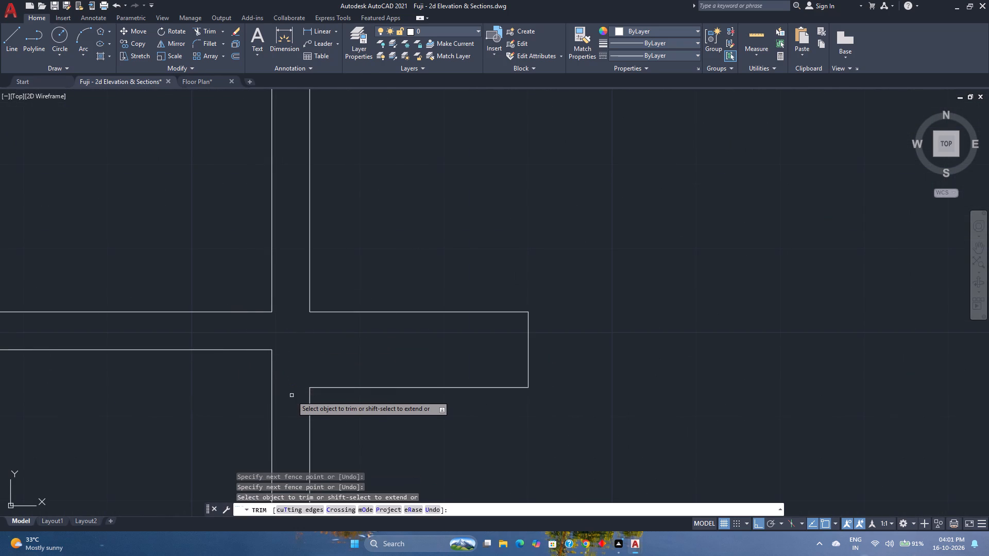
Undo the last trims at the stair-wall junction in the first plan and end the Trim command.
key(ctrl+z)
key(ctrl+z)
key(space)
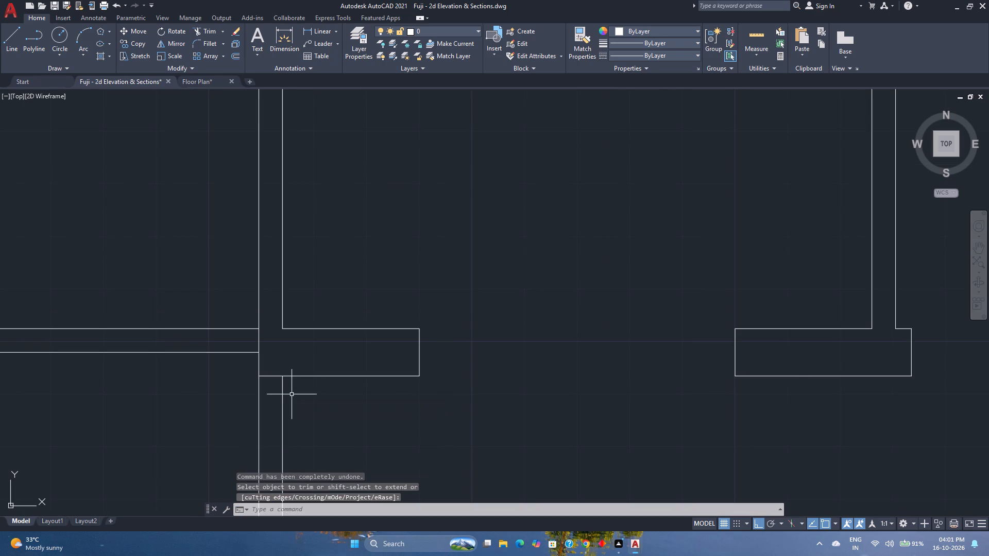
Hatch the first plan's left exterior wall, the two lower interior walls, and the right exterior wall with its connected partition.
scroll(295, 378, down, 2)
scroll(219, 261, down, 2)
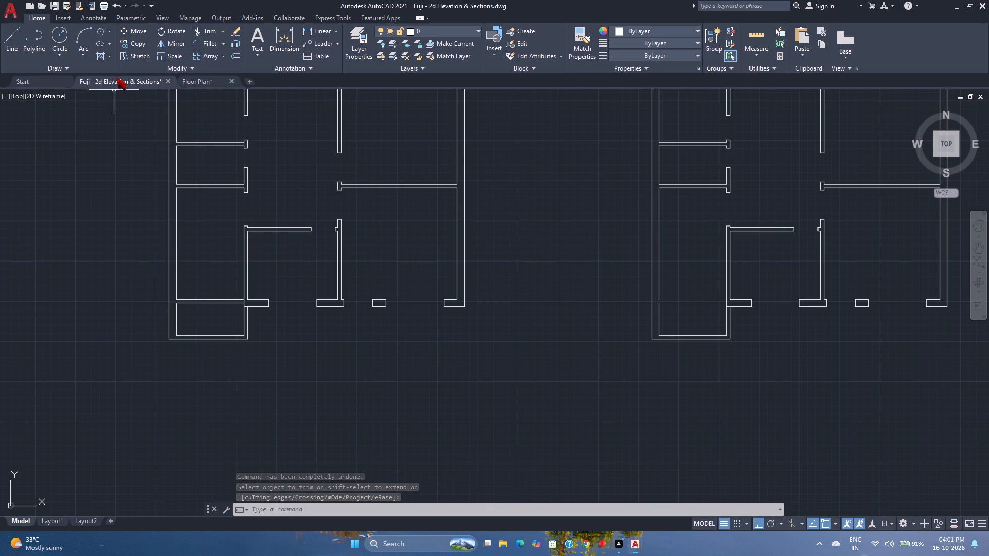
click(100, 54)
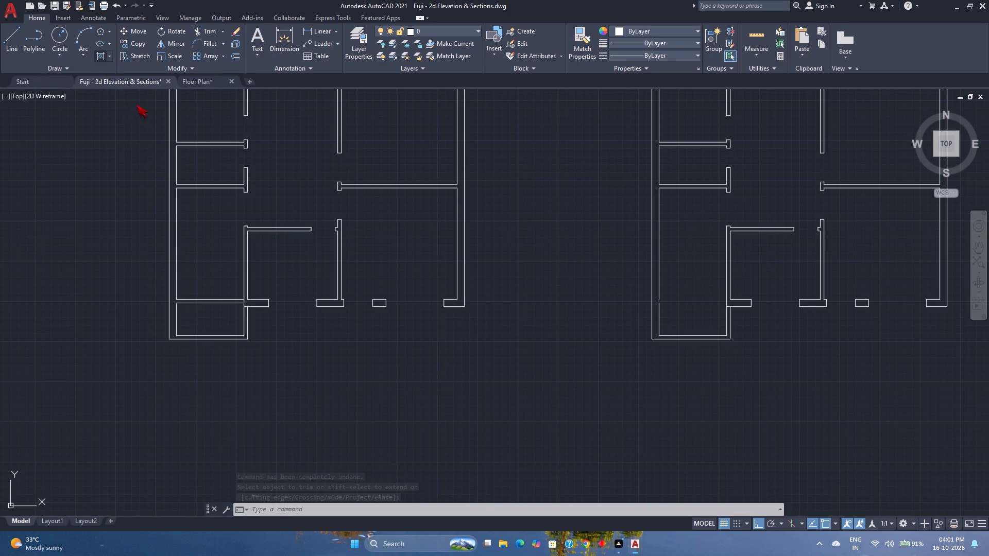
click(222, 43)
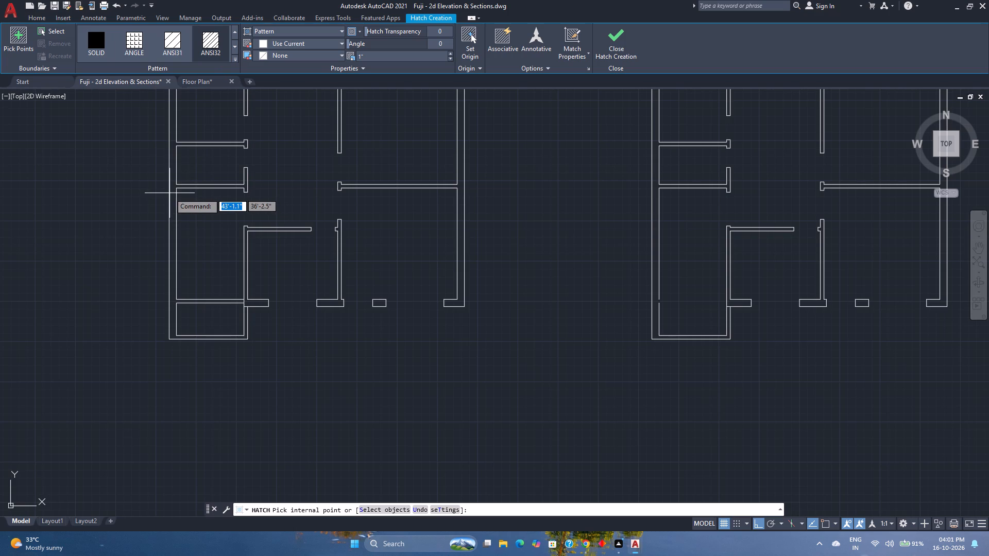
scroll(171, 187, down, 1)
middle_drag(171, 187, 189, 223)
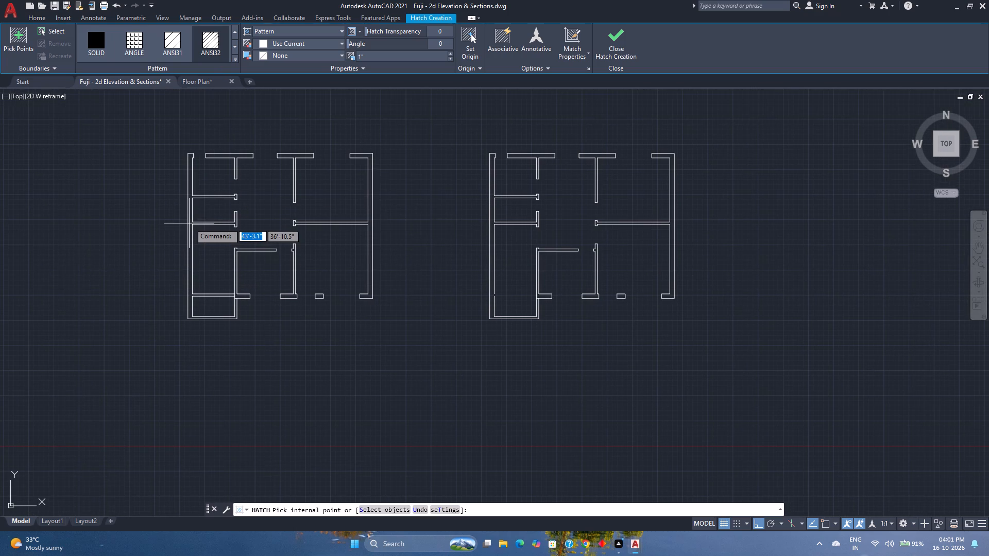
click(189, 215)
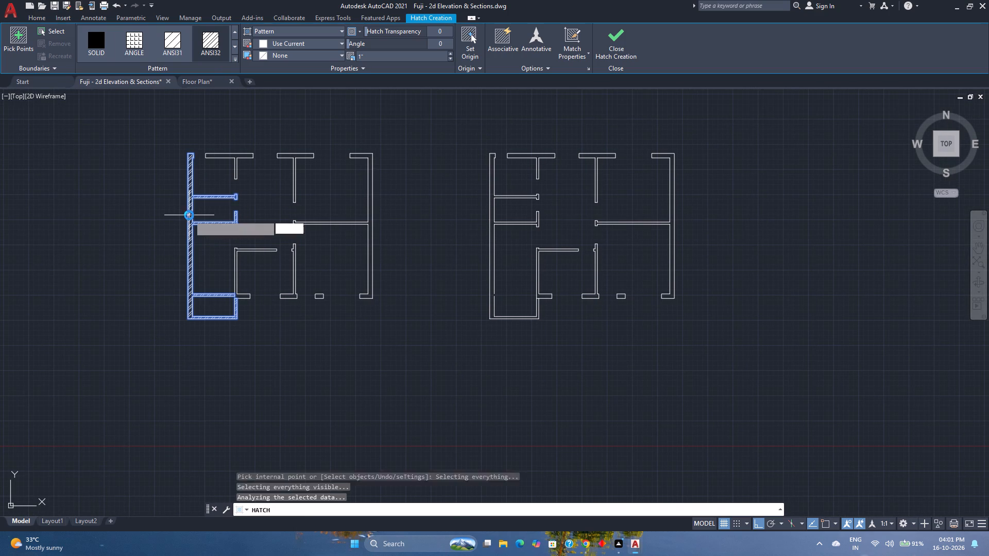
click(244, 296)
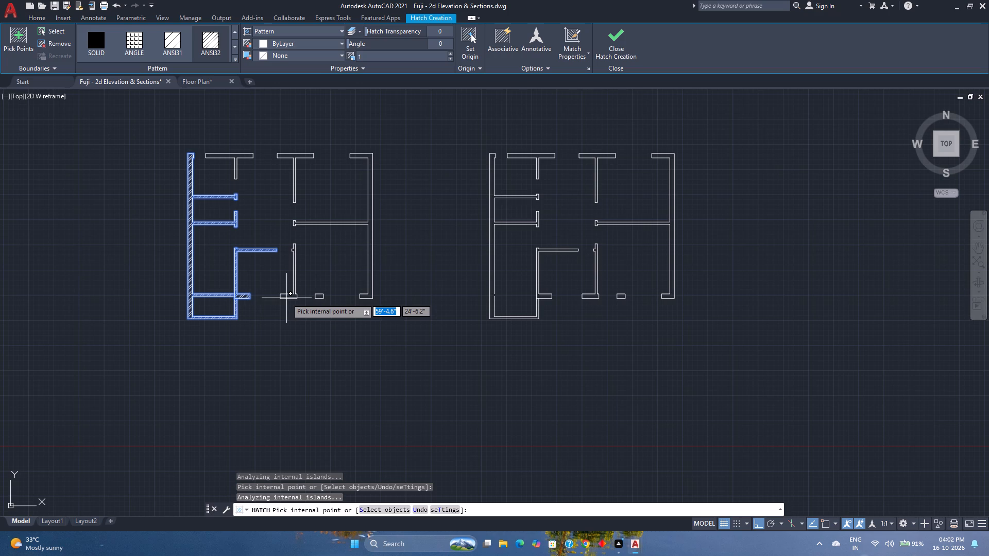
click(288, 297)
scroll(295, 220, up, 3)
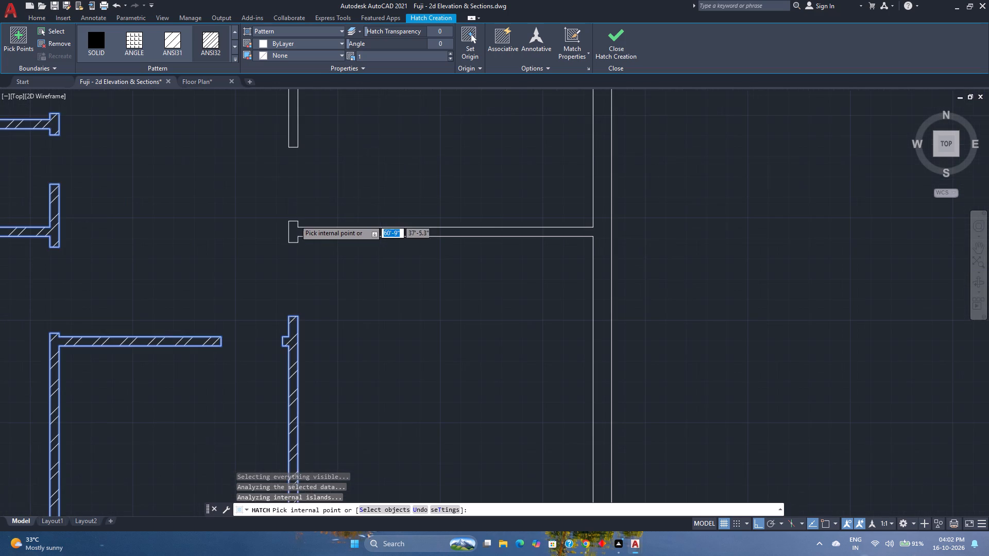
click(296, 232)
Add the two upper T-shaped walls and the small isolated lower pier to the first plan's hatch and finish it.
scroll(296, 232, down, 4)
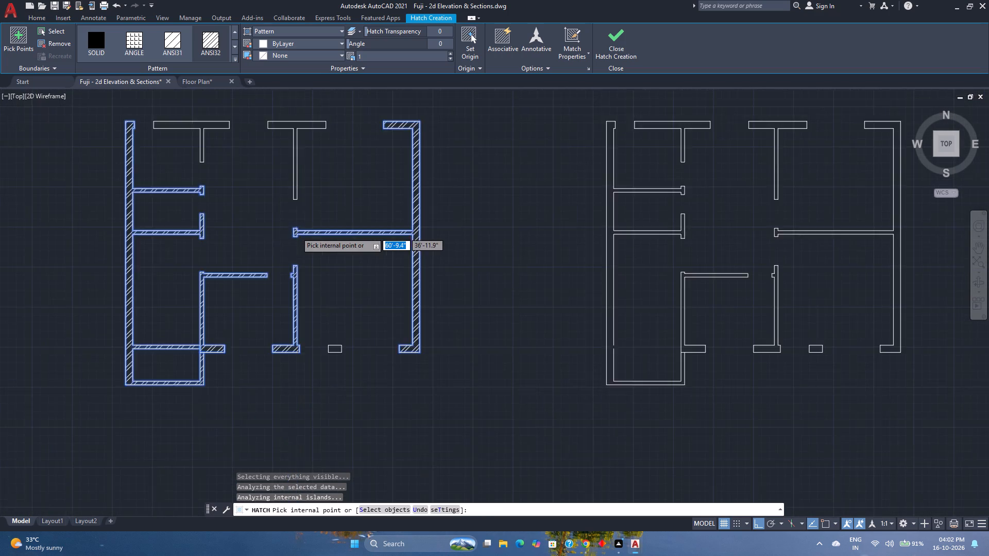
scroll(296, 200, up, 2)
click(294, 200)
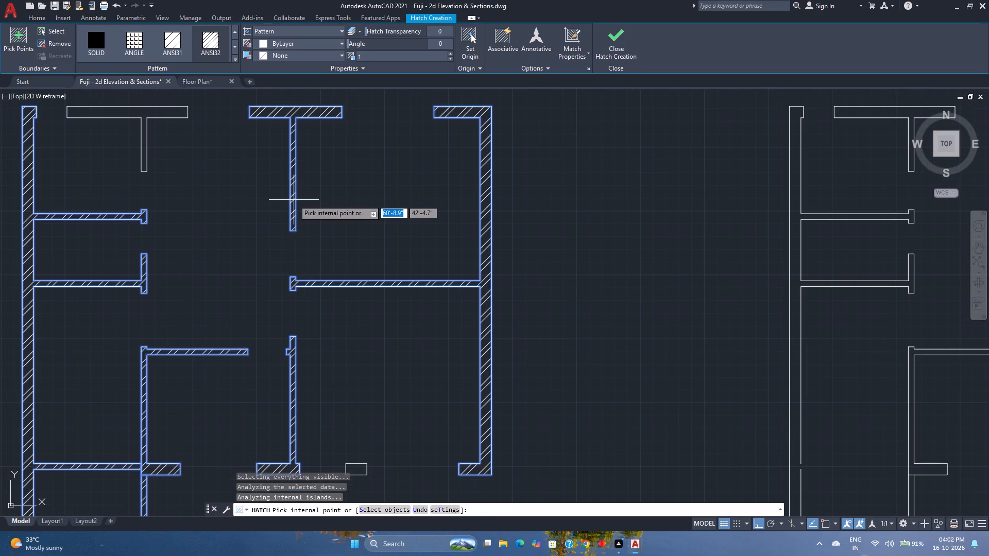
click(144, 115)
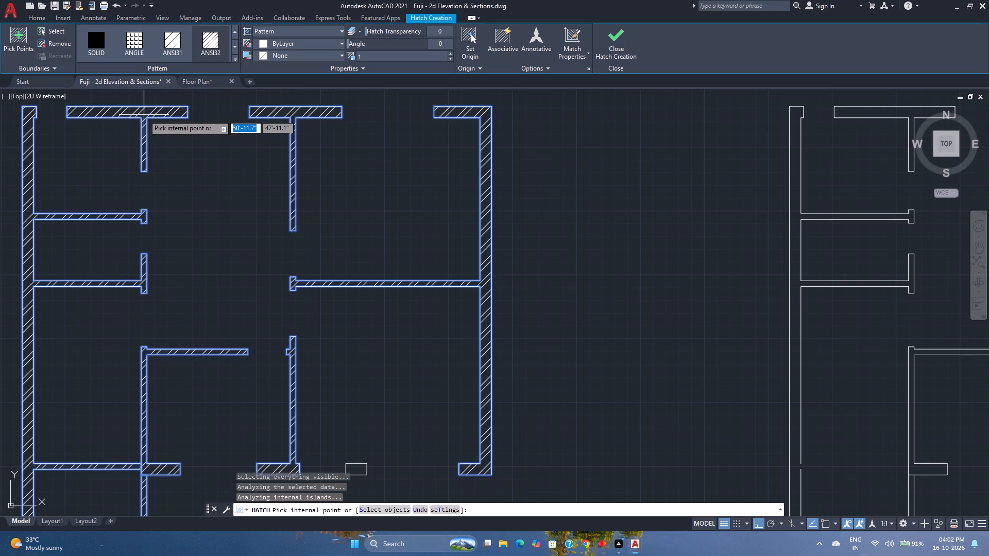
scroll(144, 115, down, 2)
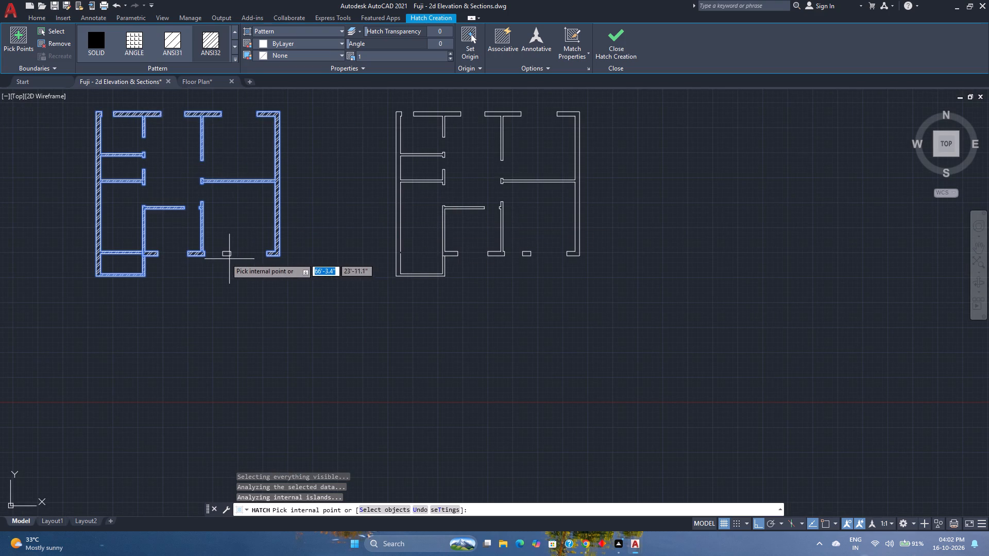
scroll(225, 257, up, 2)
click(228, 246)
scroll(228, 246, down, 3)
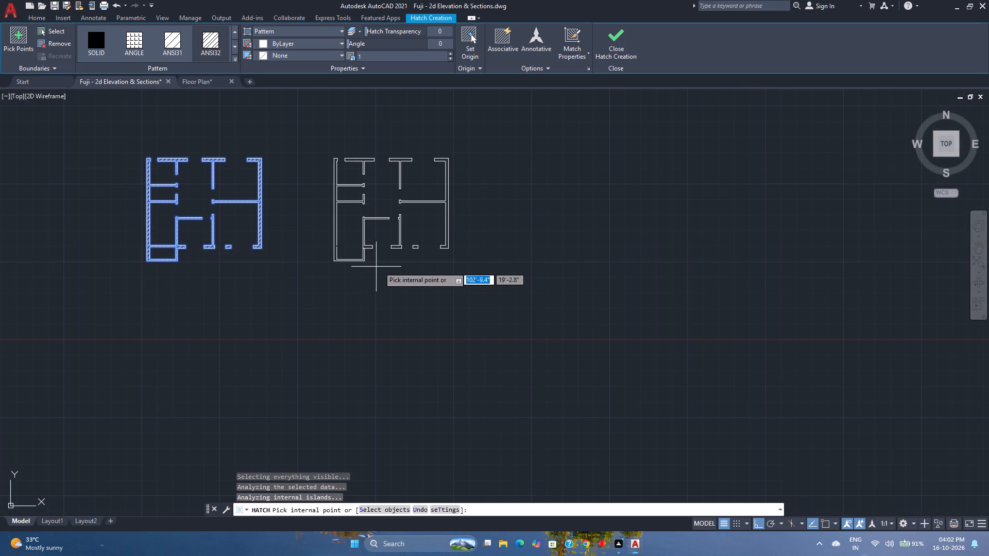
scroll(384, 265, up, 2)
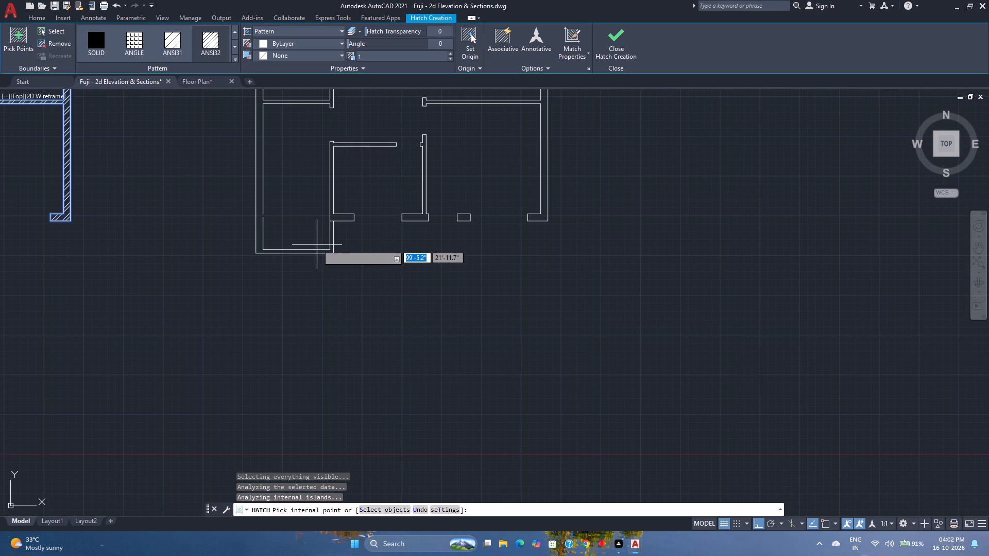
click(609, 41)
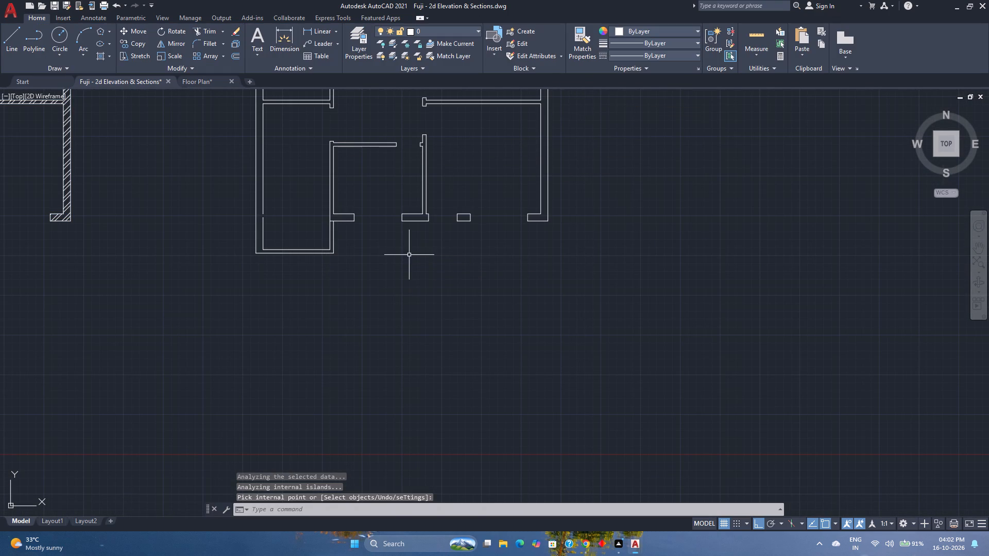
Join the two collinear inner line segments of the second plan's left exterior wall across the gap near its lower end.
scroll(408, 255, down, 1)
scroll(346, 219, up, 2)
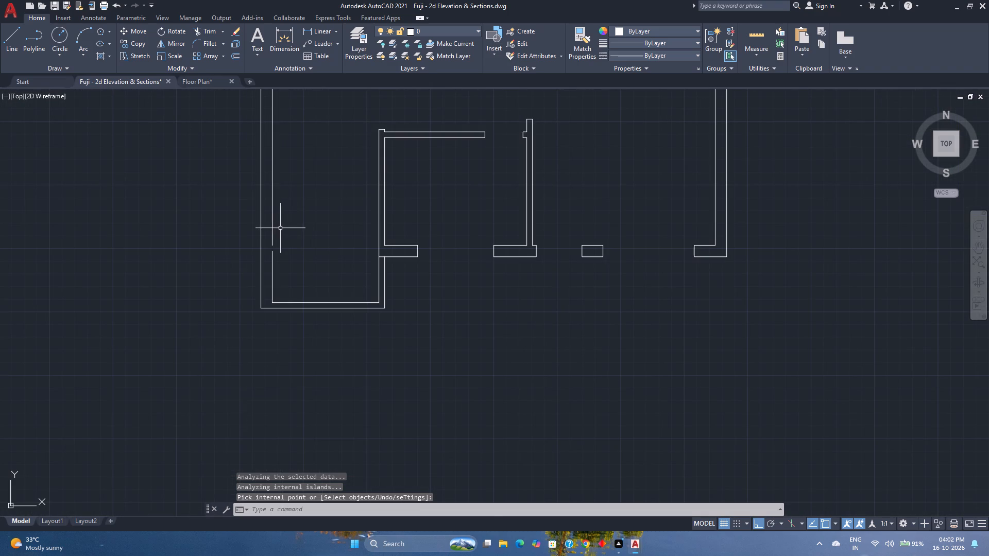
click(272, 232)
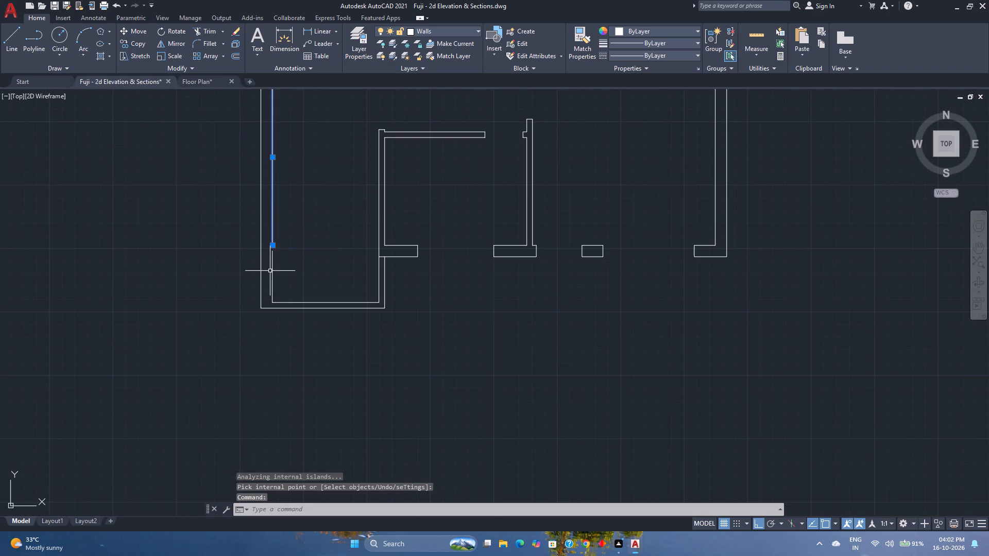
click(271, 272)
key(j)
key(Return)
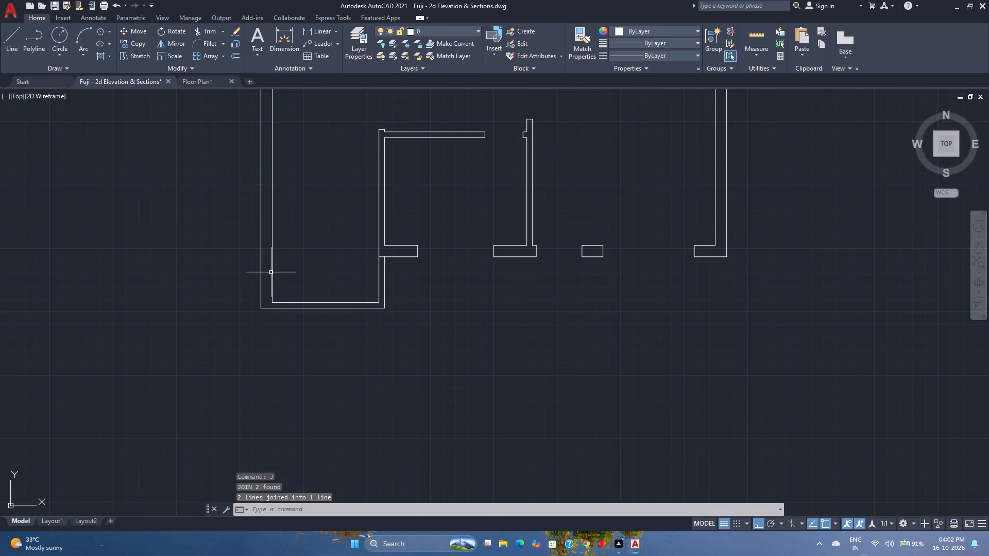
Create a new layer named Wall Hatch.
scroll(271, 272, down, 3)
middle_drag(259, 281, 269, 285)
middle_click(269, 286)
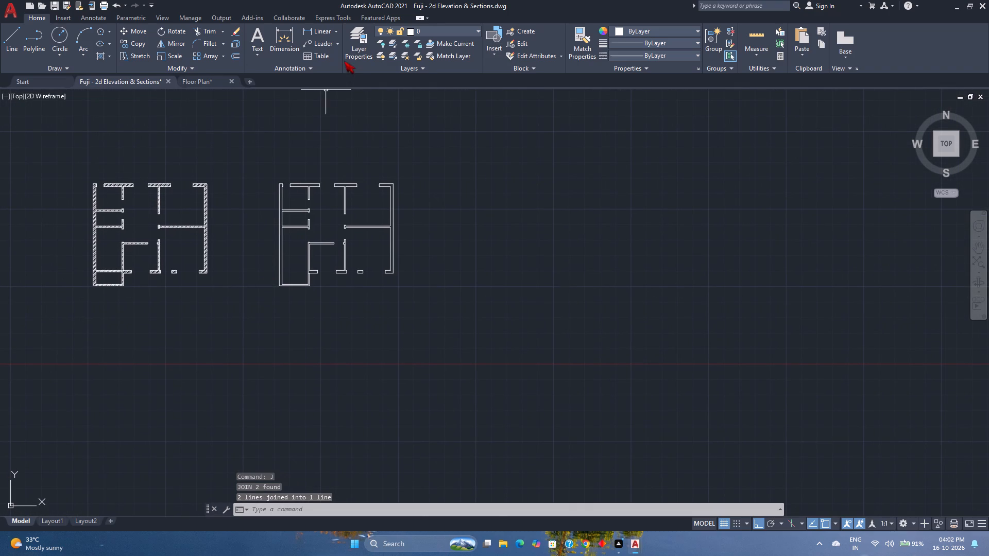
click(359, 40)
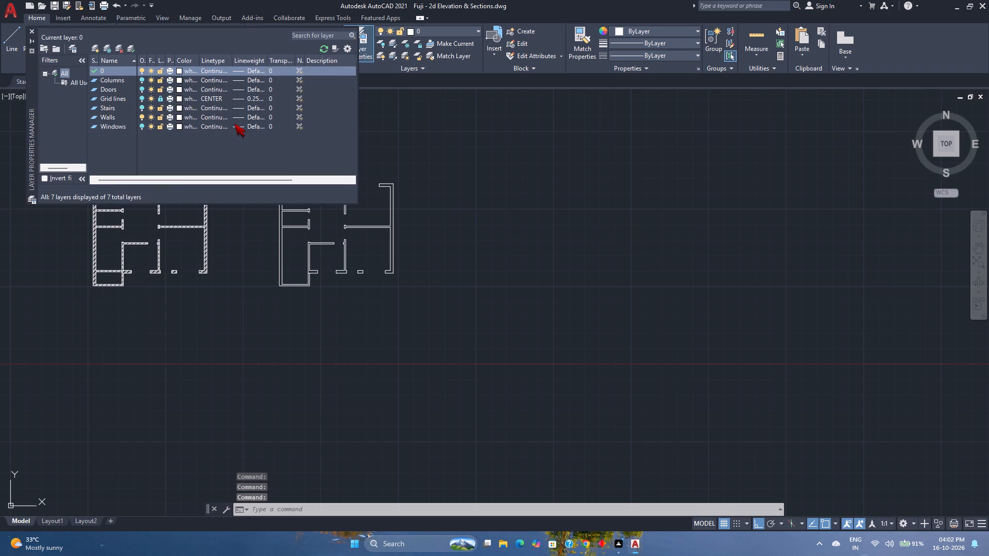
click(232, 147)
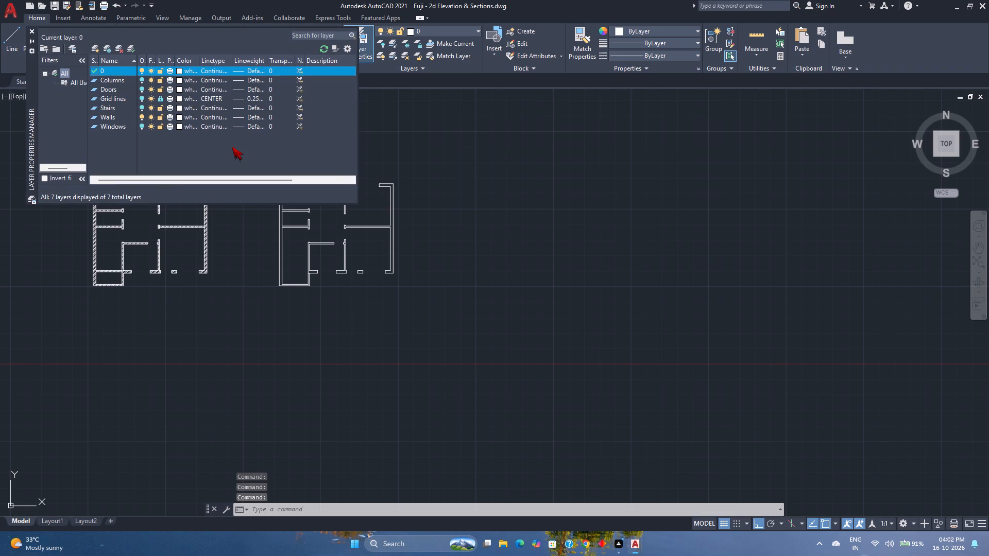
key(alt+n)
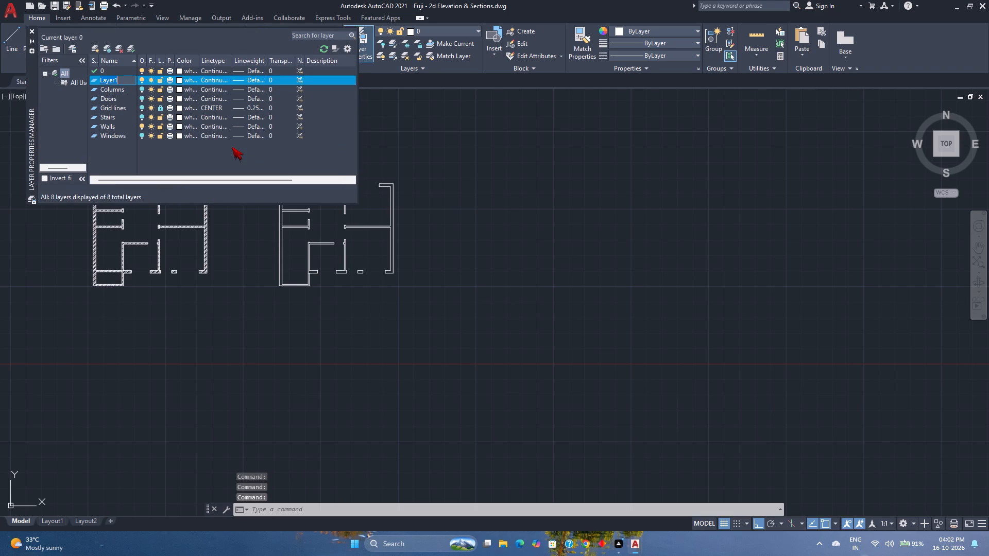
text(Wall Hatch)
key(Return)
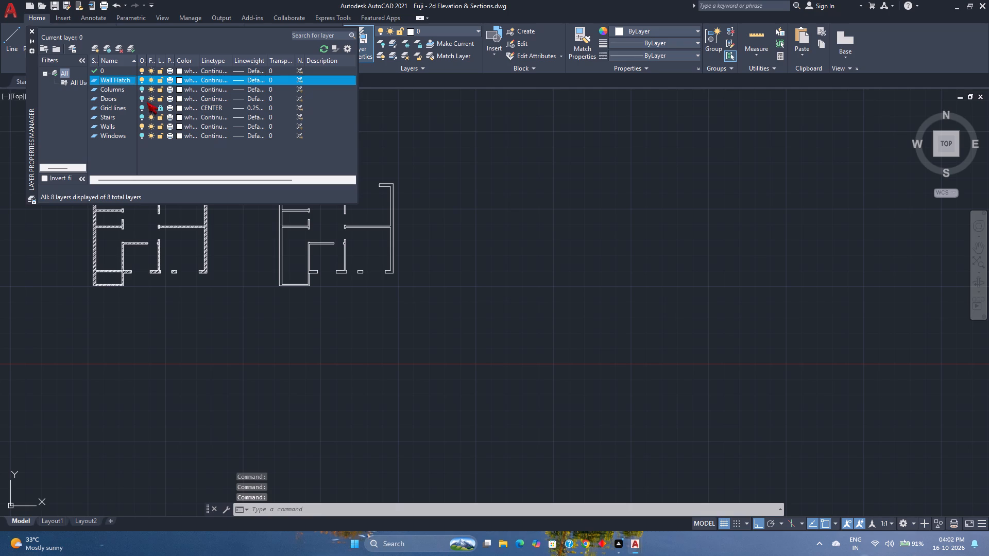
click(34, 29)
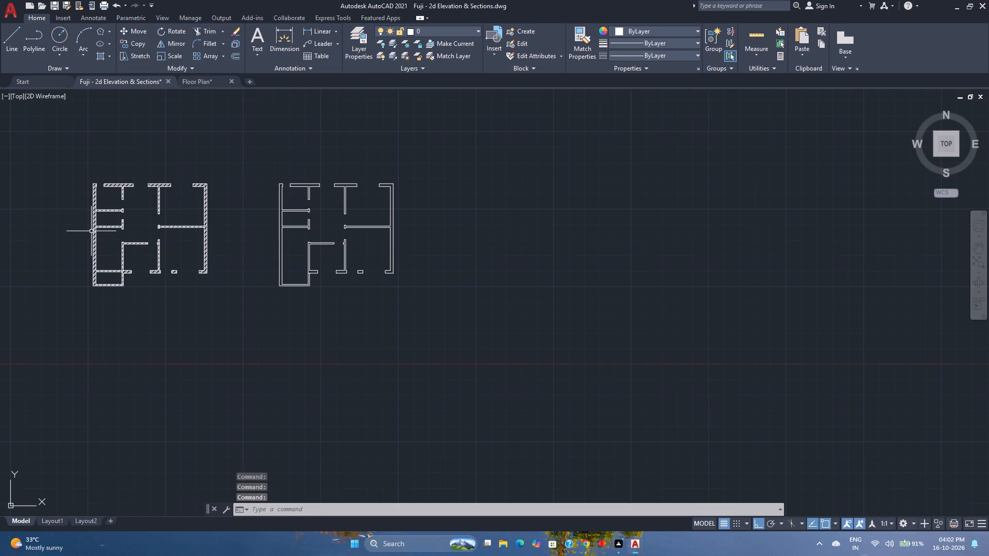
Hatch the second plan's left exterior wall, lower interior walls, small isolated pier, and right exterior wall with its connected partition.
scroll(210, 232, up, 1)
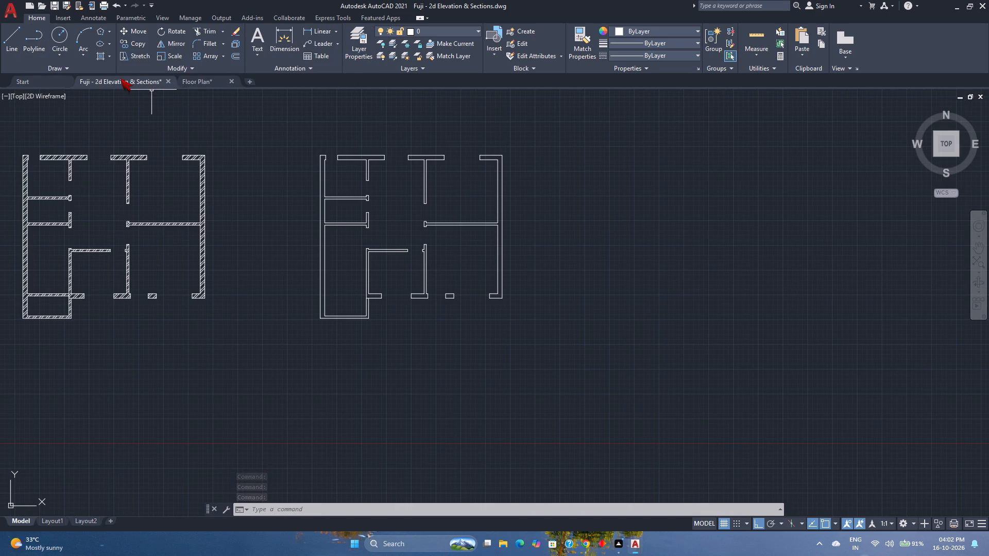
click(101, 59)
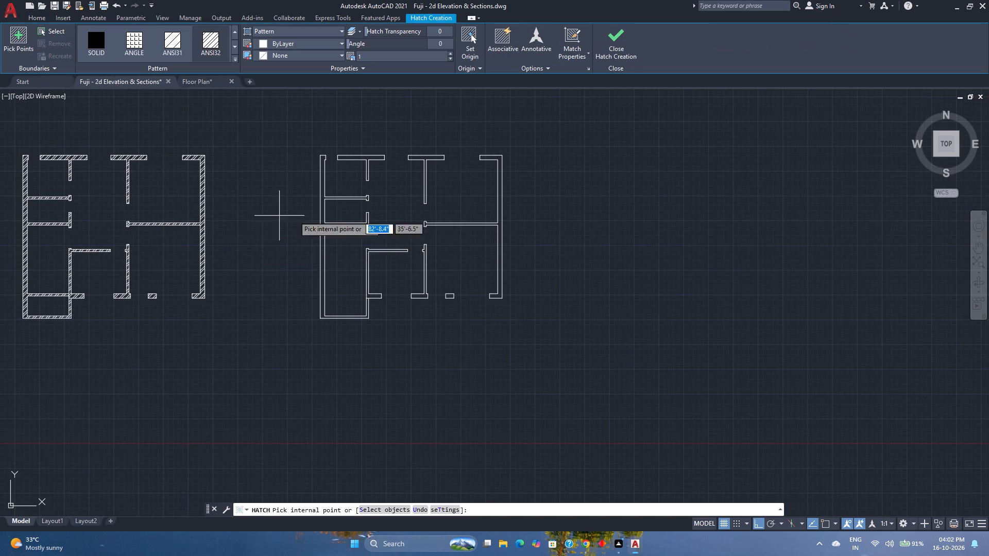
scroll(322, 237, up, 2)
click(322, 237)
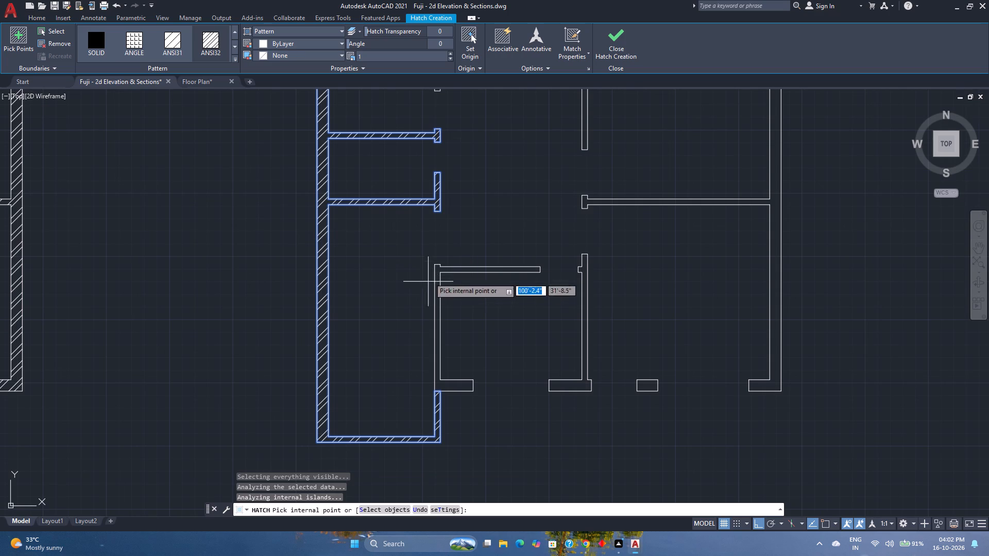
click(437, 312)
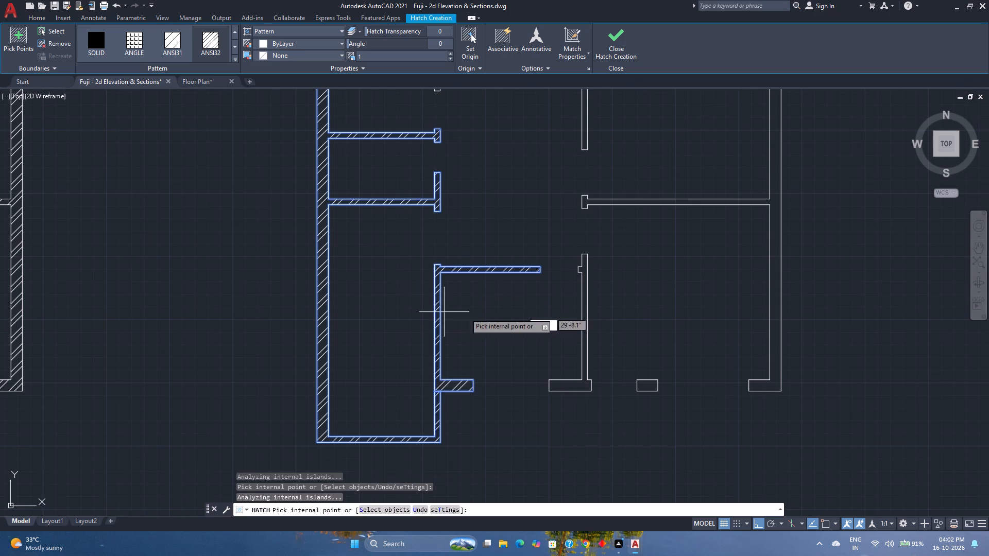
click(564, 387)
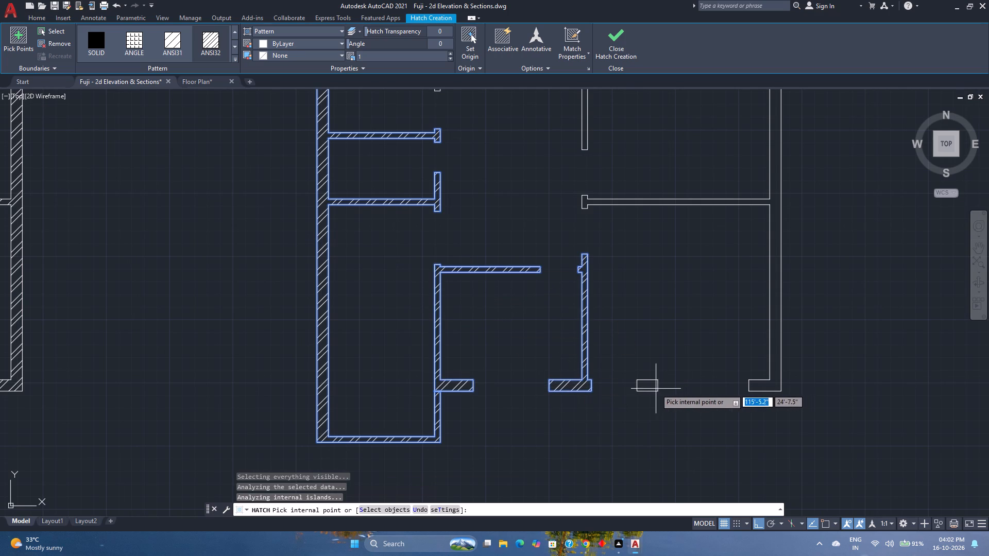
click(655, 389)
click(771, 386)
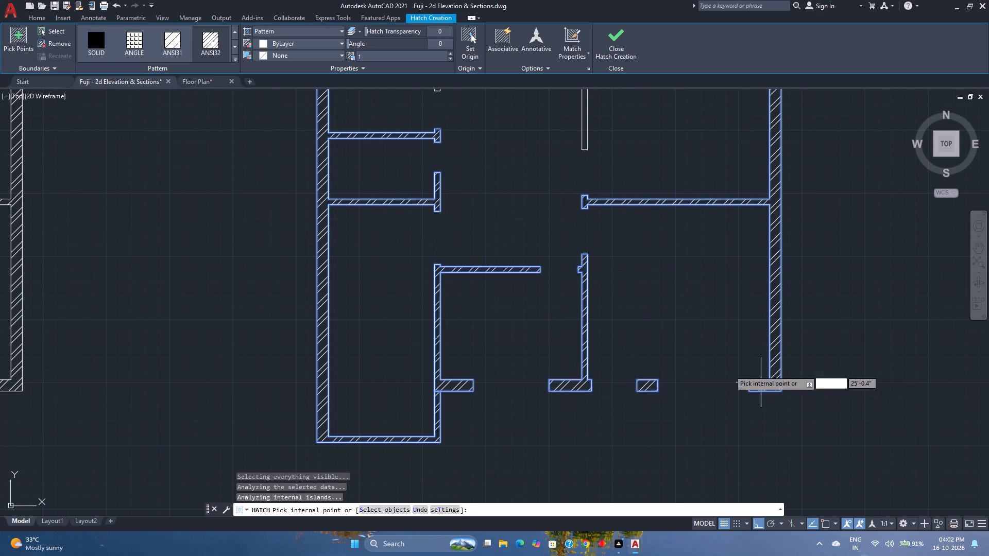
Add the two upper T-shaped walls of the second plan to the hatch.
scroll(690, 332, down, 1)
middle_drag(690, 332, 652, 419)
scroll(651, 390, down, 2)
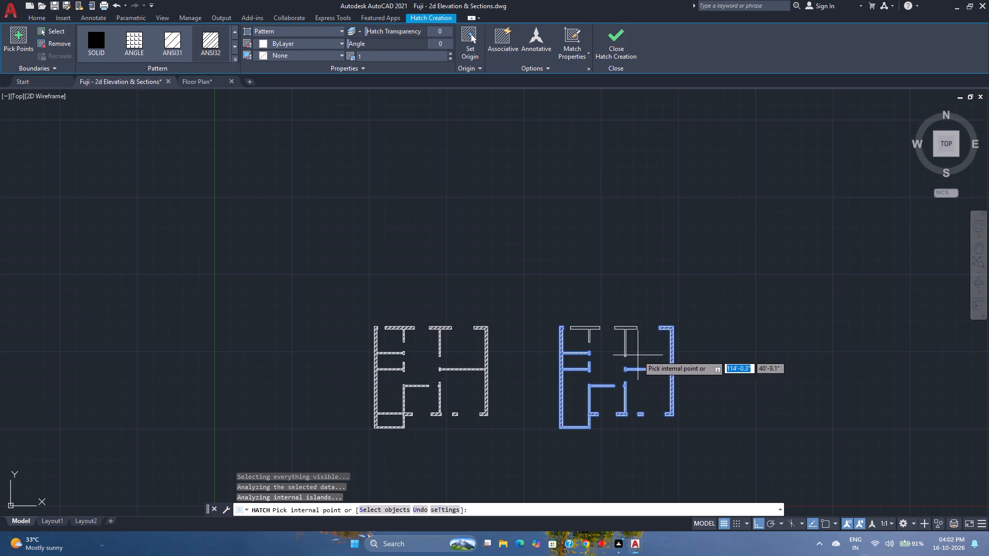
scroll(634, 351, up, 3)
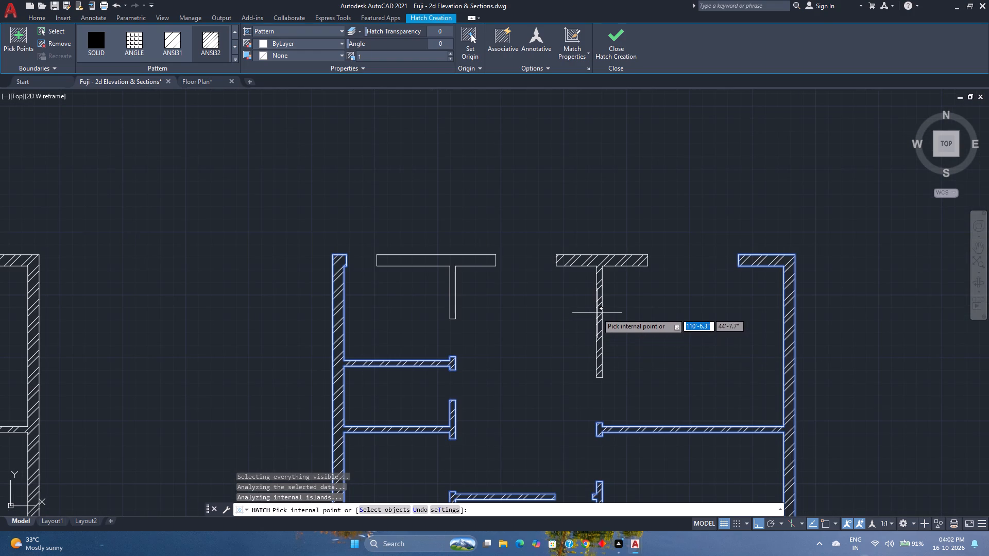
click(597, 311)
click(451, 264)
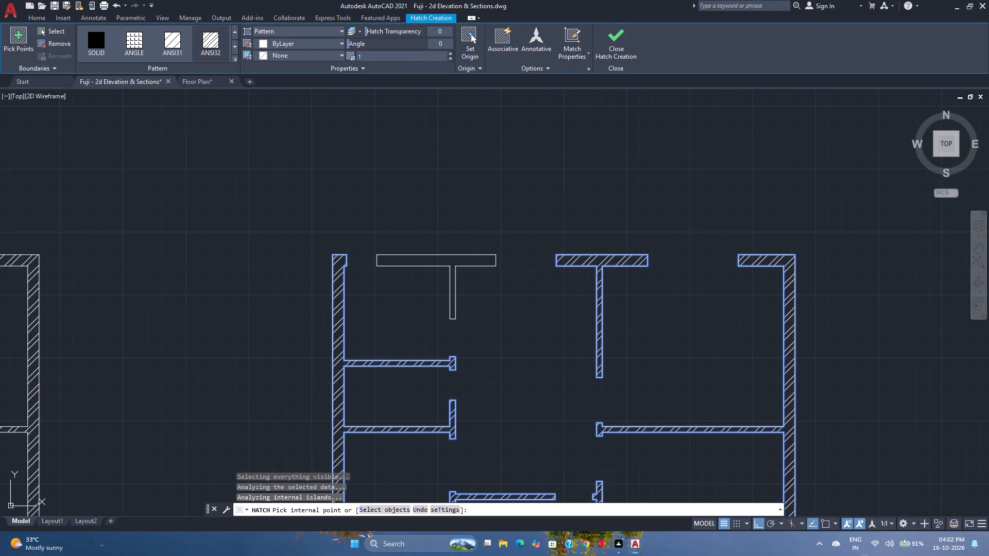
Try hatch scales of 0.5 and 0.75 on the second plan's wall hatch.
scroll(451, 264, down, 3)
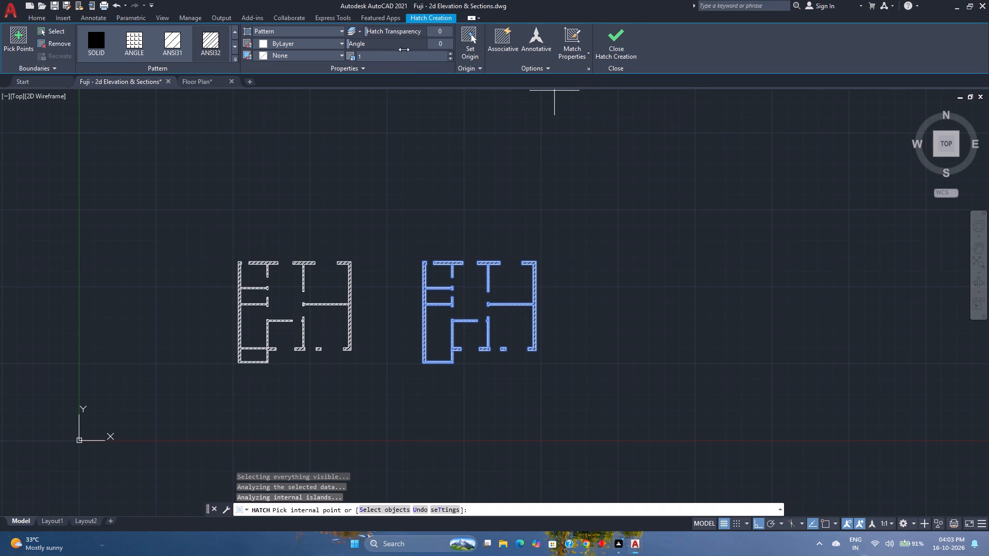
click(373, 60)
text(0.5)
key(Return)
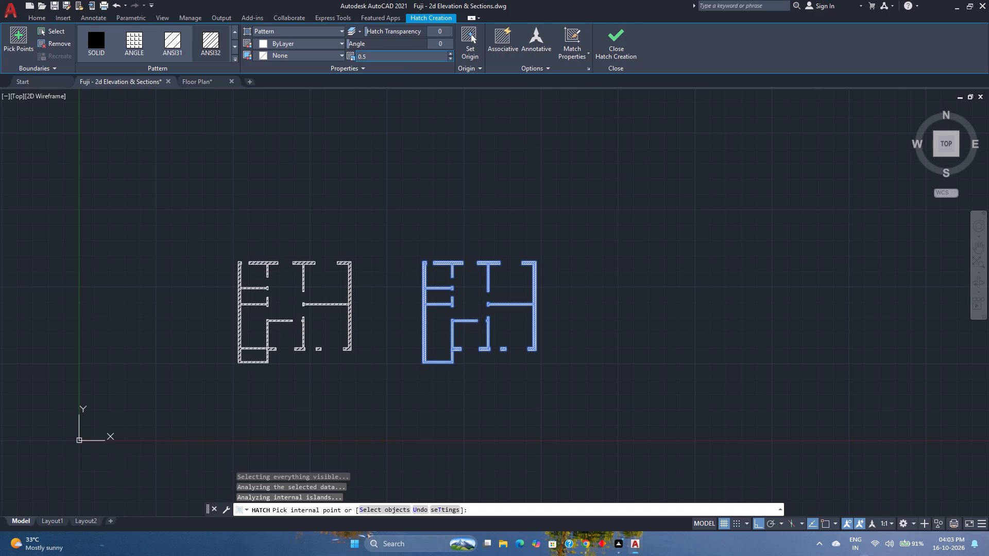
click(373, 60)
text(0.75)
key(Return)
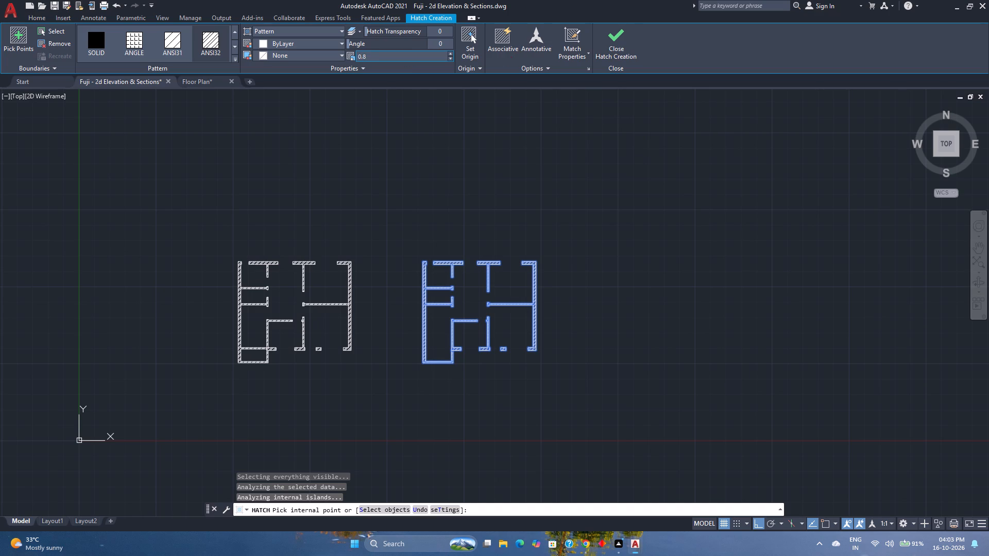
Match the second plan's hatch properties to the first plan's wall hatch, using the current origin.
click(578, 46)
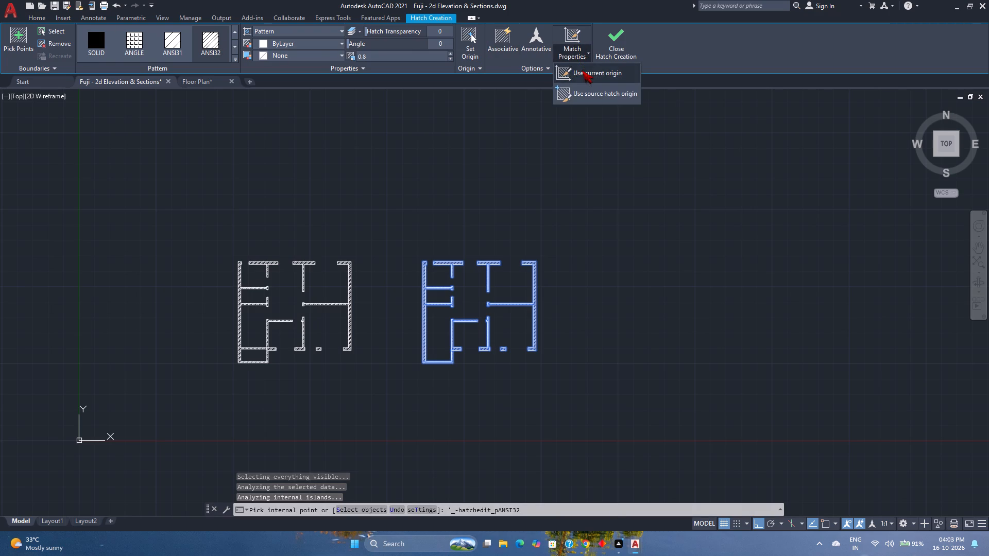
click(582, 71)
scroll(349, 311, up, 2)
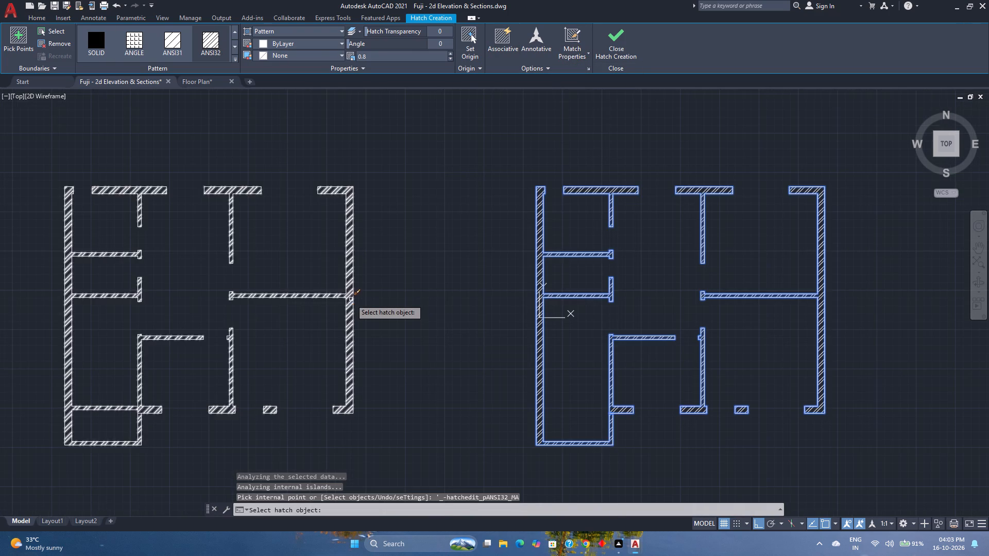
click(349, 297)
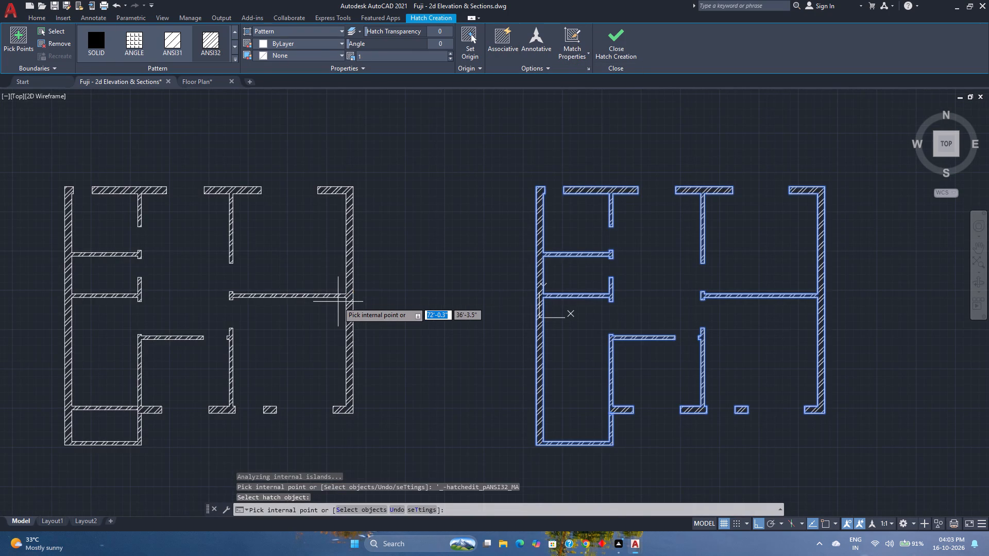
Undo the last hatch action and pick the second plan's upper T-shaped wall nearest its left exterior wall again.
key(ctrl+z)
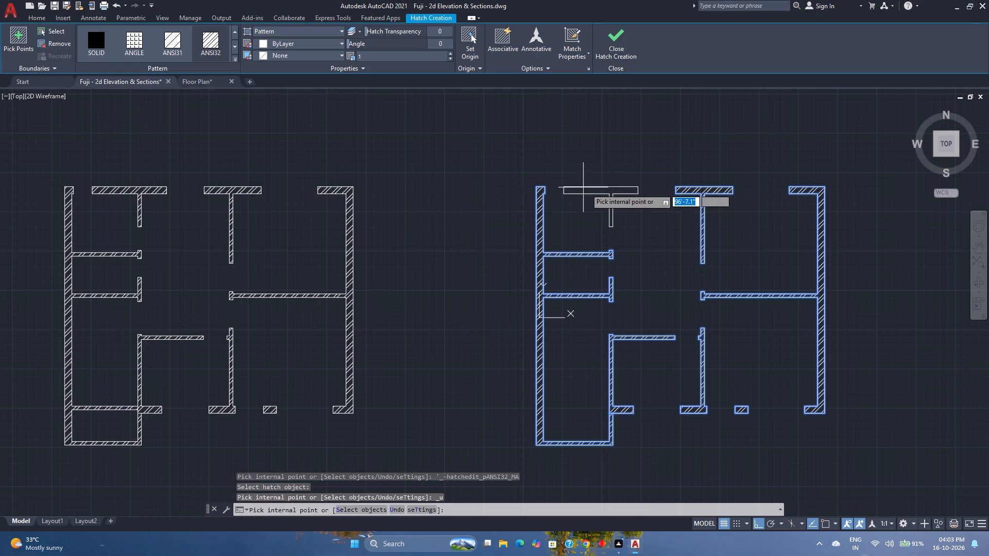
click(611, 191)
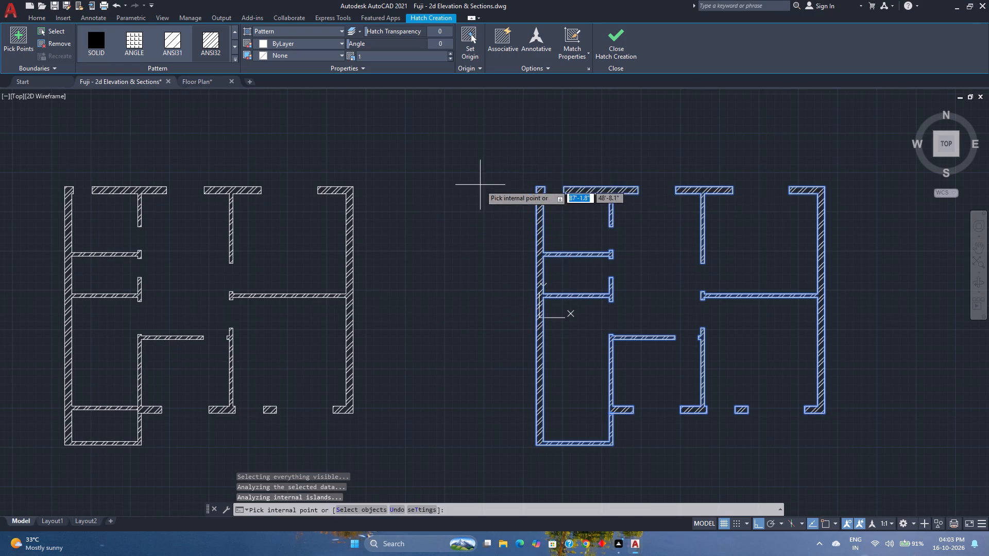
Set the second plan's wall hatch scale to 0.75 and finish the hatch.
click(438, 56)
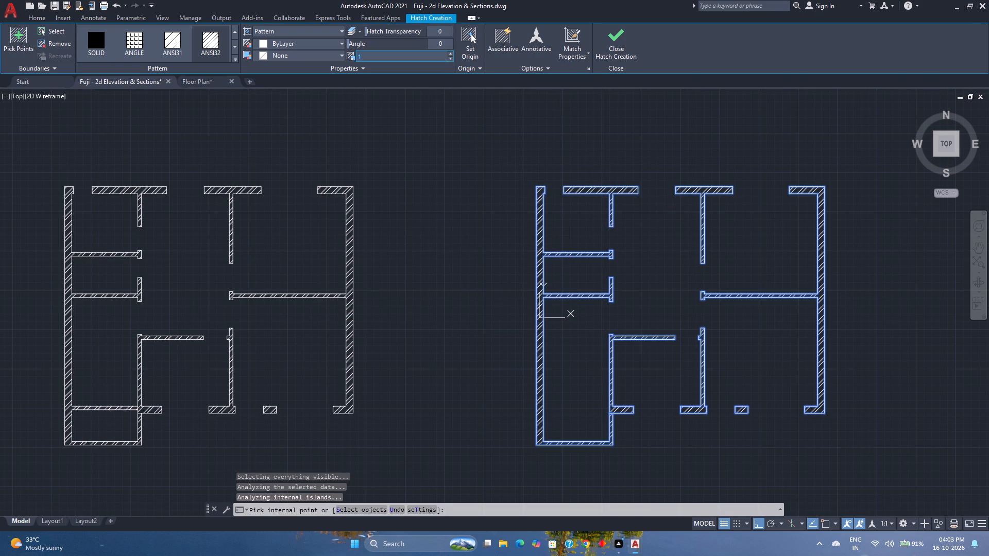
text(0.75)
key(Return)
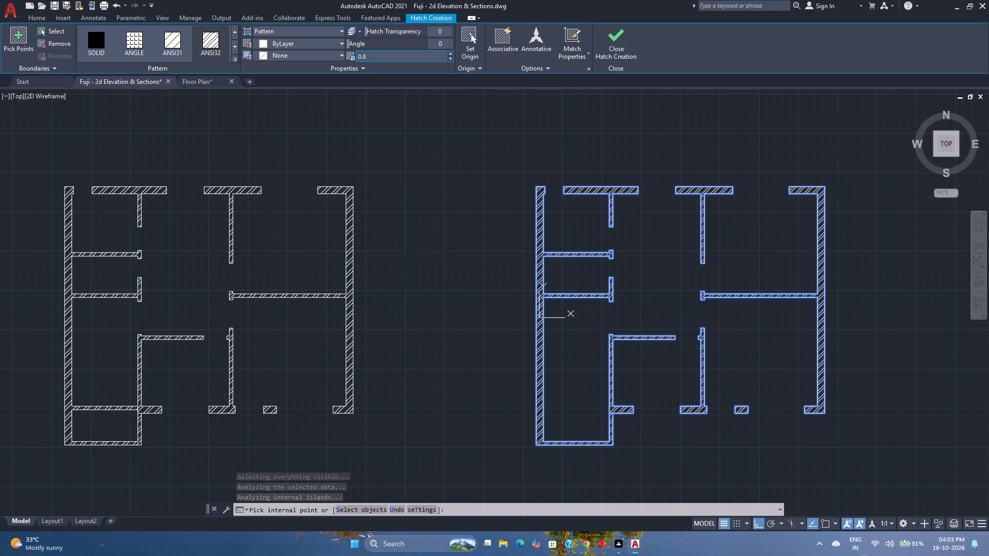
key(Escape)
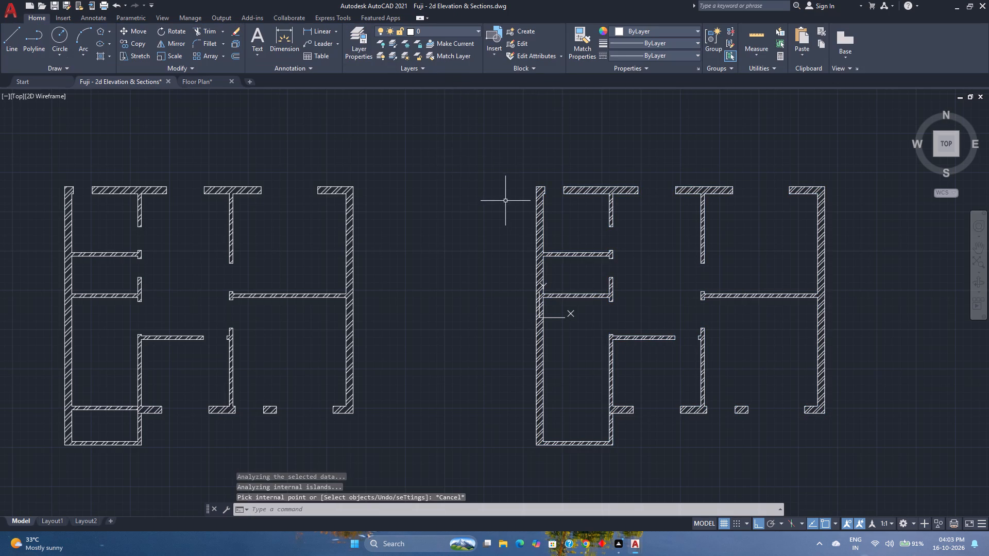
Match the first plan's wall hatch properties to the second plan's wall hatch.
click(538, 196)
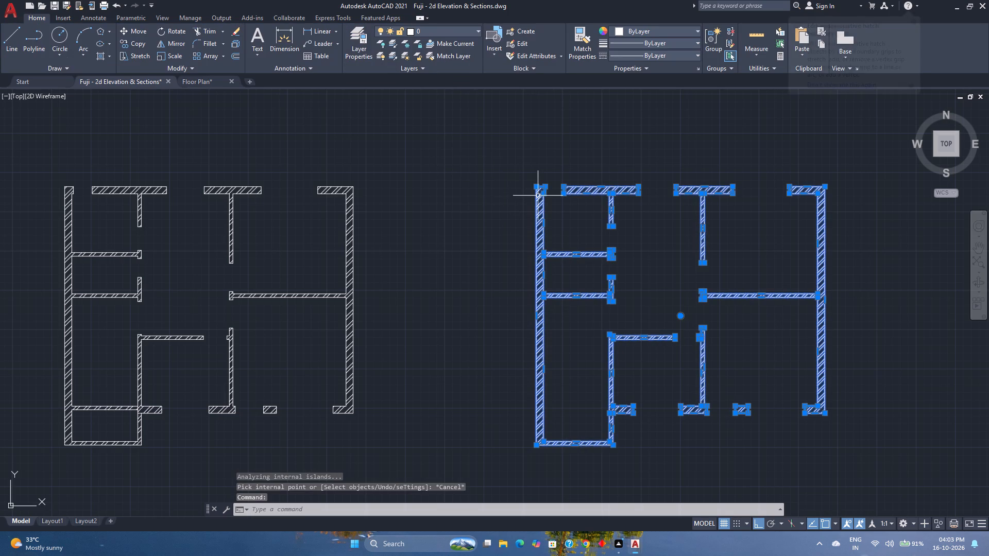
click(37, 15)
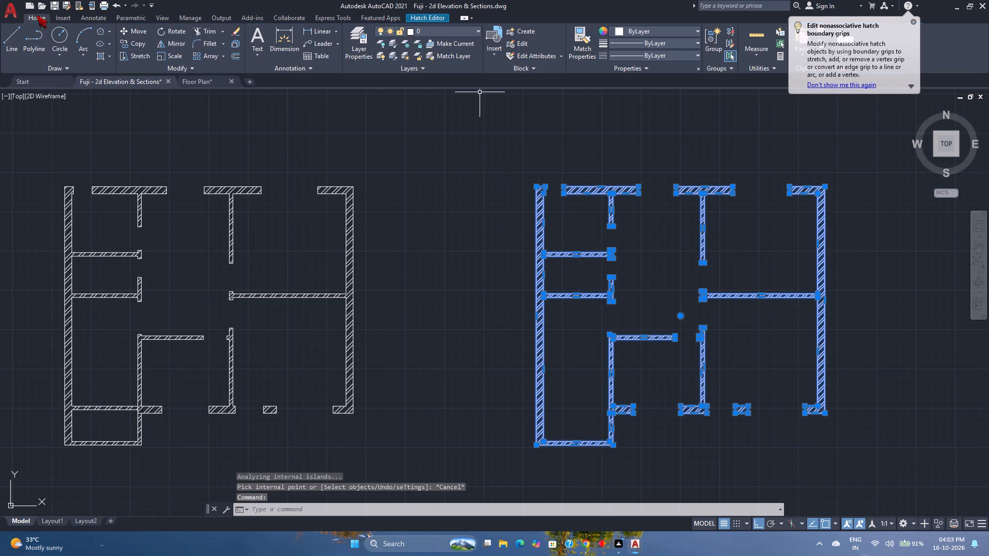
click(581, 35)
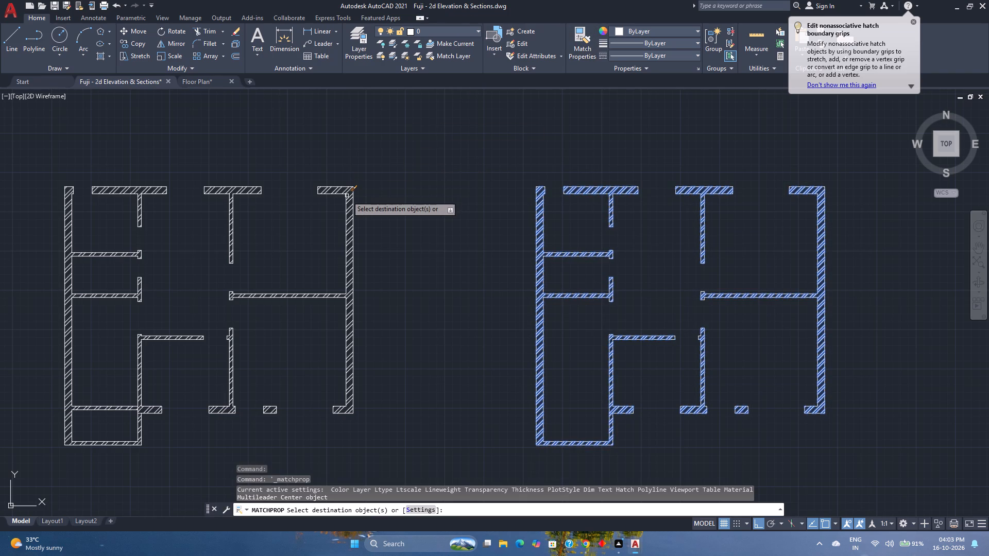
click(348, 198)
key(Escape)
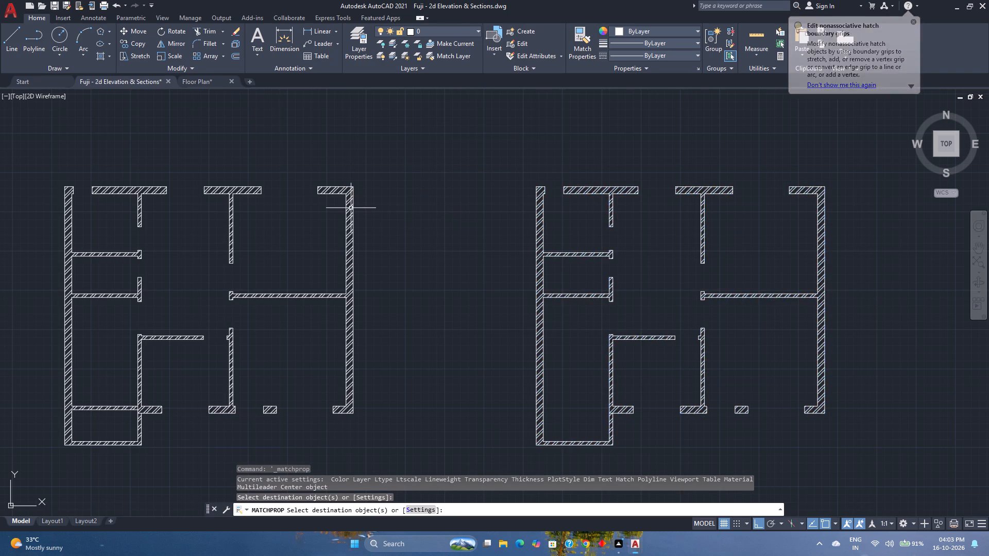
Move the wall hatches of both plans onto the Wall Hatch layer.
scroll(351, 208, down, 1)
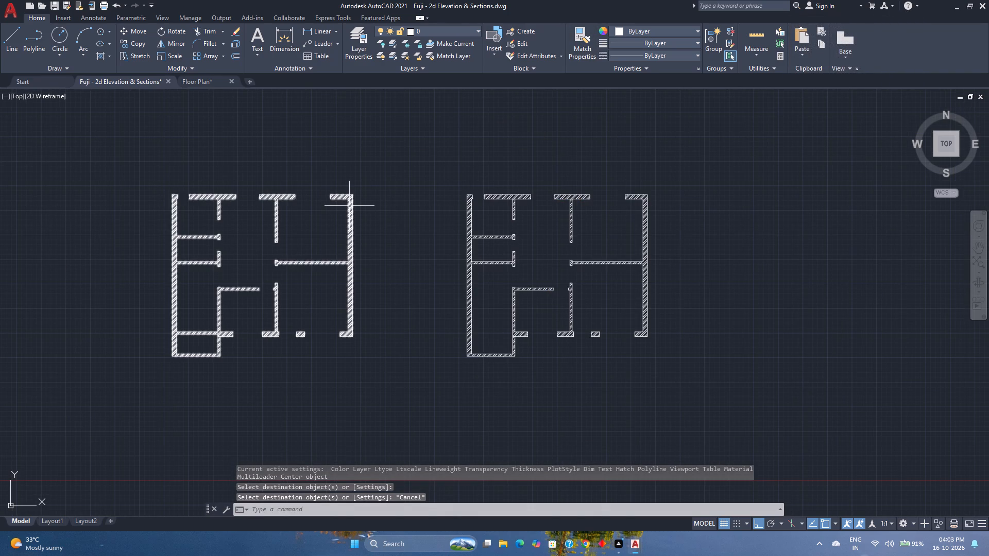
click(349, 206)
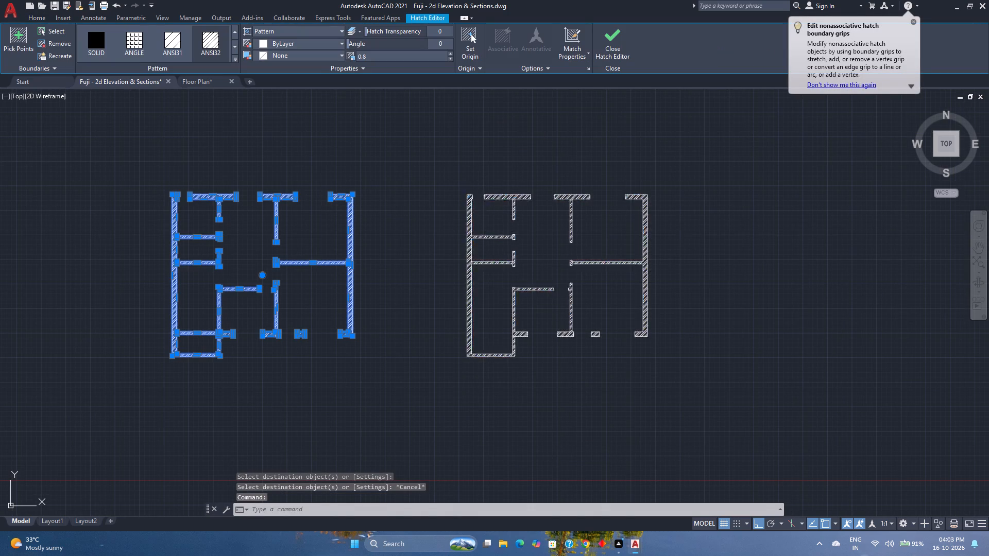
click(468, 210)
click(33, 19)
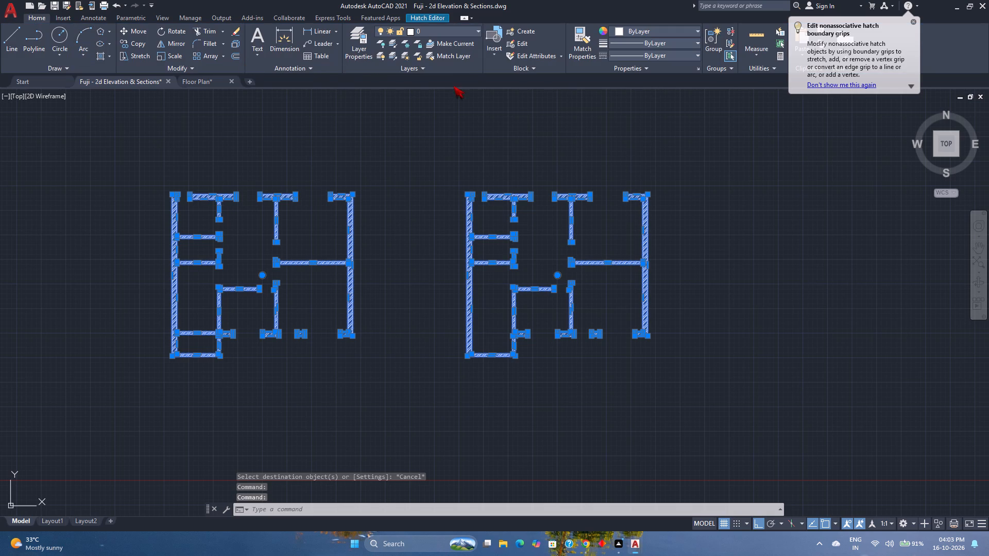
click(455, 33)
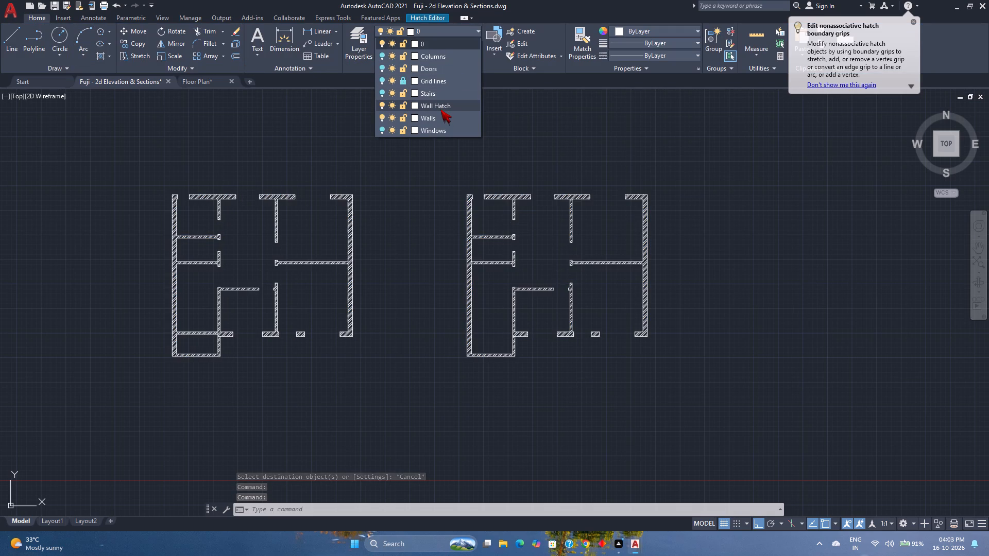
click(440, 108)
key(Escape)
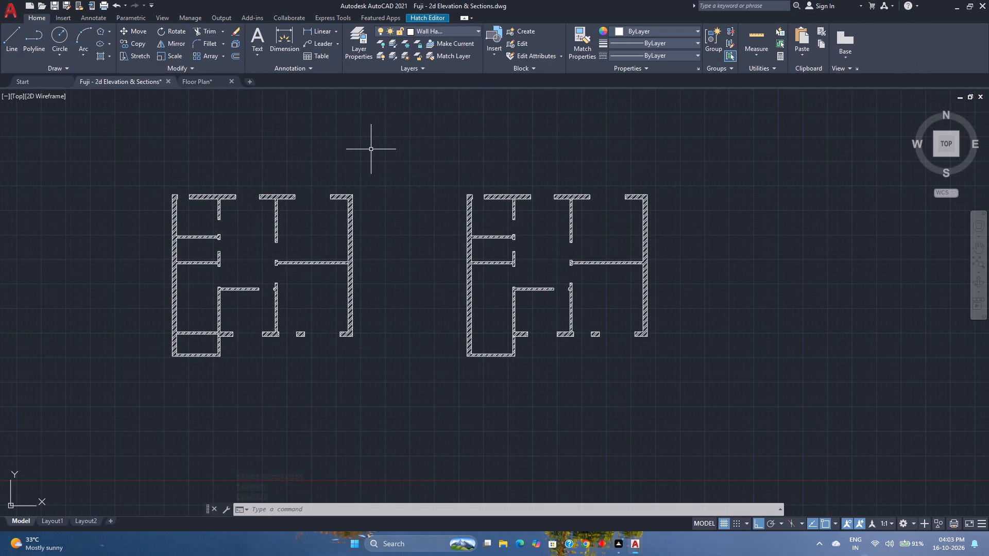
Turn off the Wall Hatch and Walls layers and turn on the Columns layer.
click(444, 34)
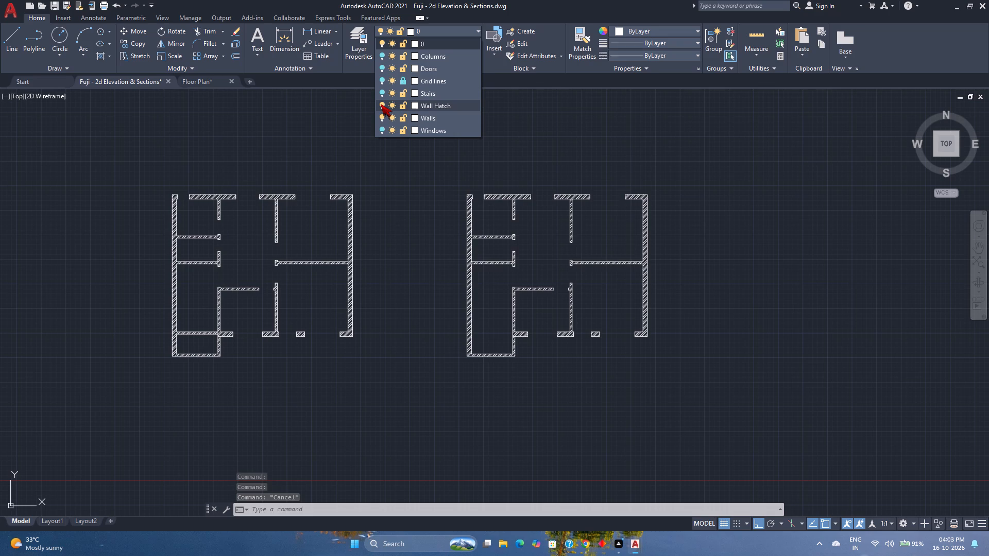
click(381, 105)
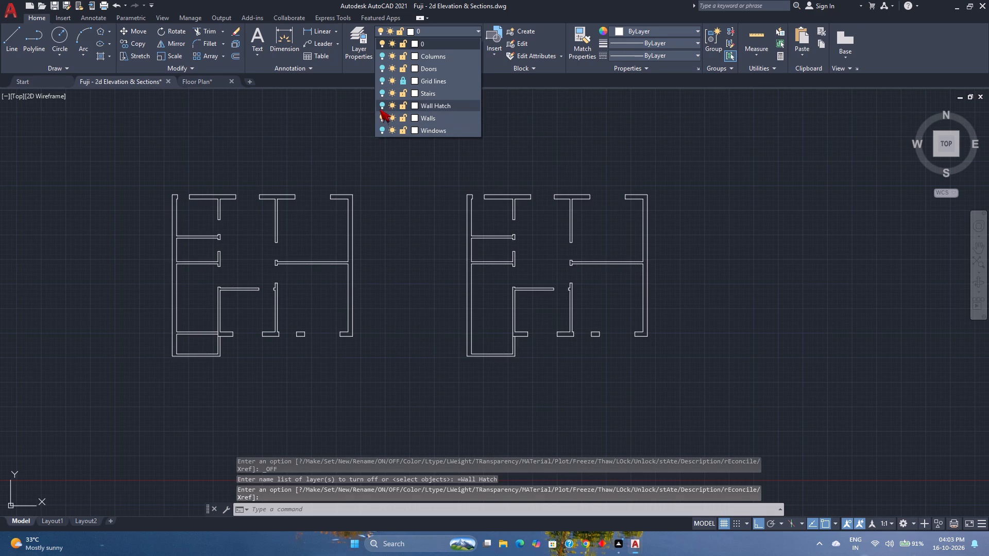
click(382, 117)
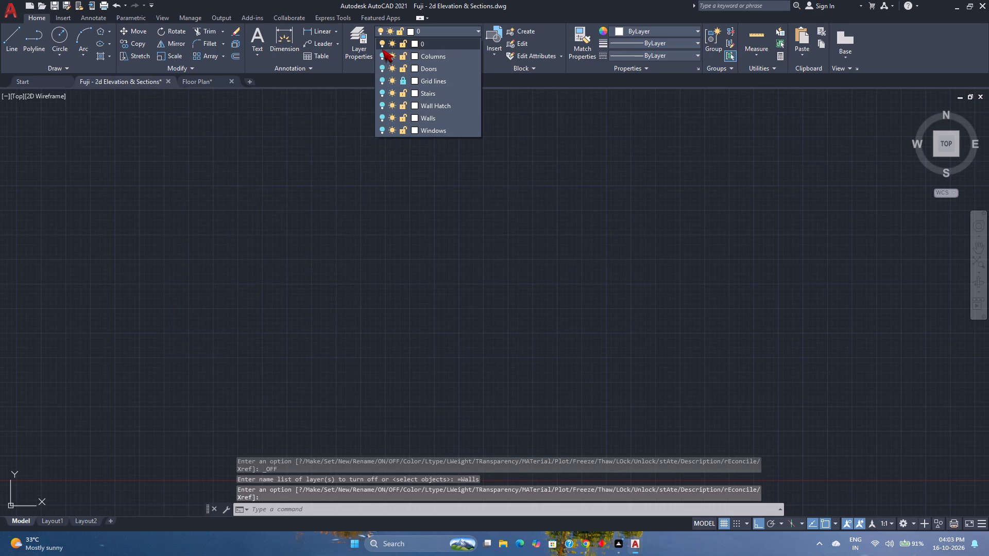
click(382, 56)
click(322, 147)
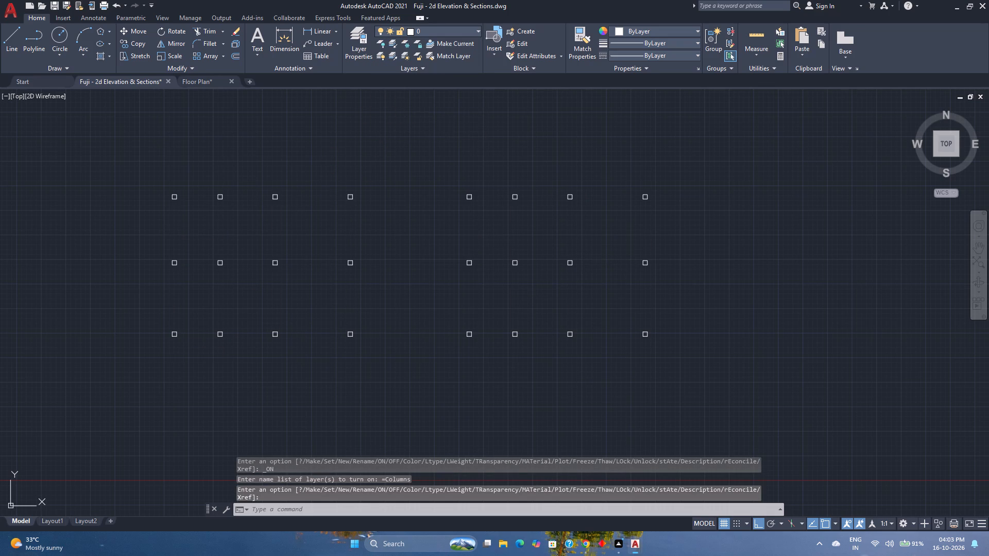
Start a hatch with the SOLID pattern and fill the four columns in the first plan's top row.
click(99, 59)
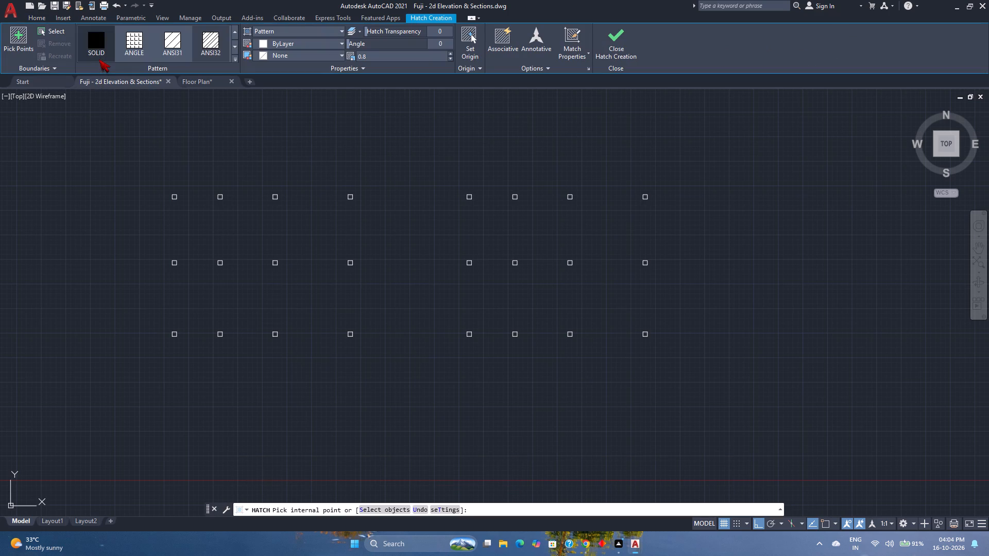
click(92, 44)
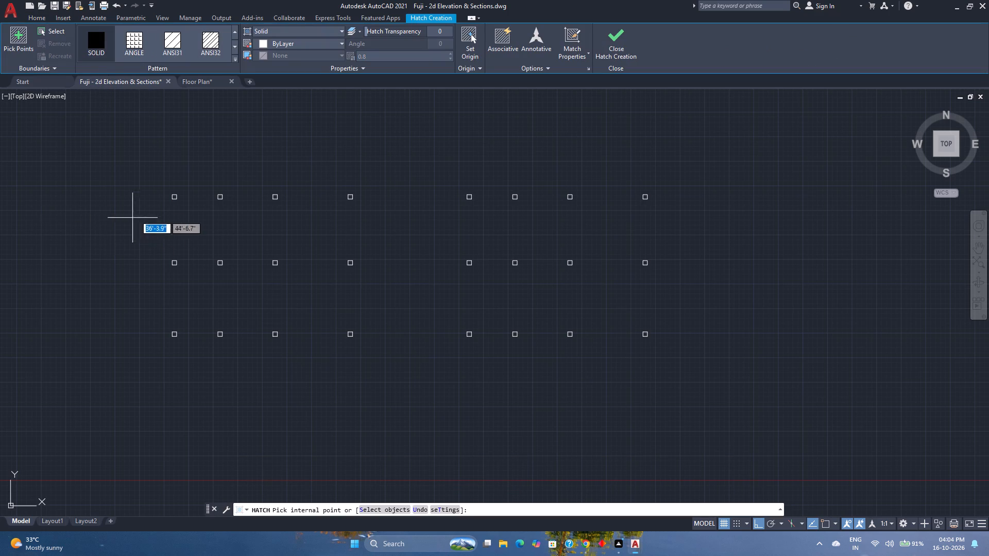
scroll(150, 202, up, 3)
click(249, 181)
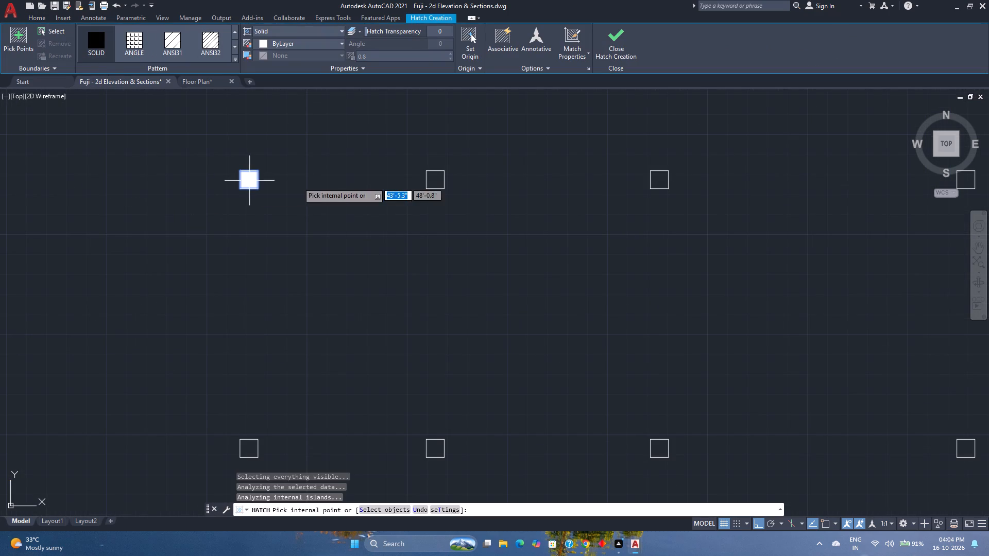
click(434, 180)
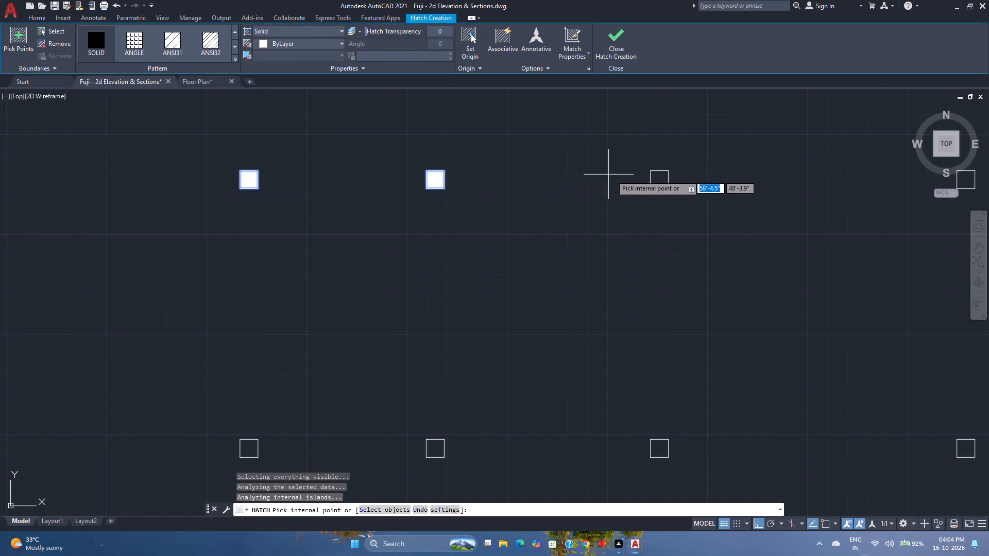
click(655, 180)
scroll(559, 194, down, 2)
middle_drag(583, 206, 570, 203)
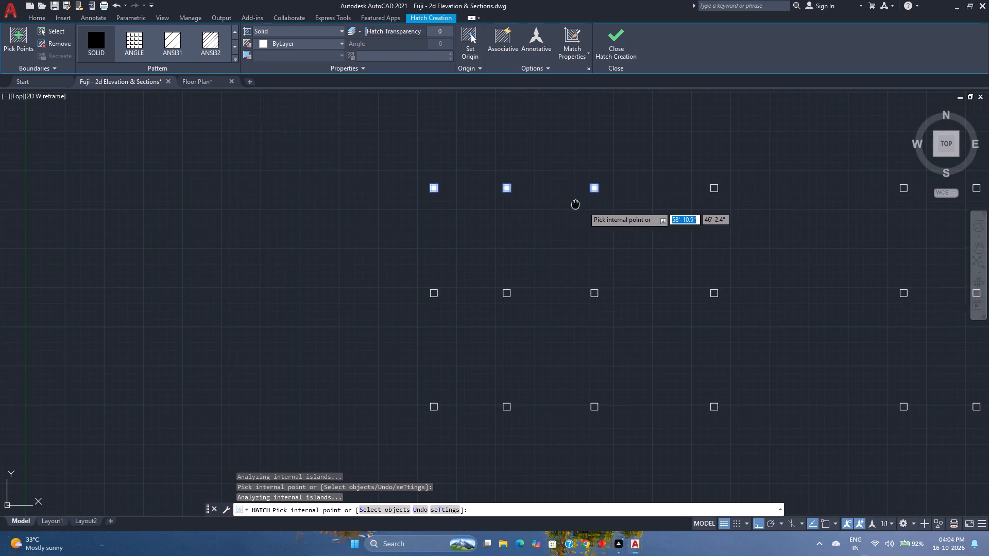
middle_drag(570, 203, 358, 166)
click(496, 151)
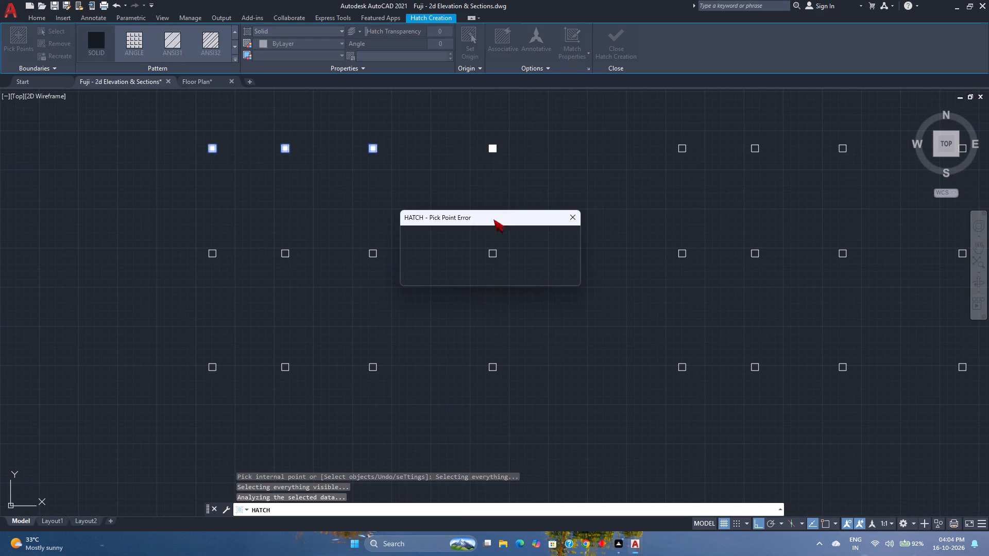
click(553, 274)
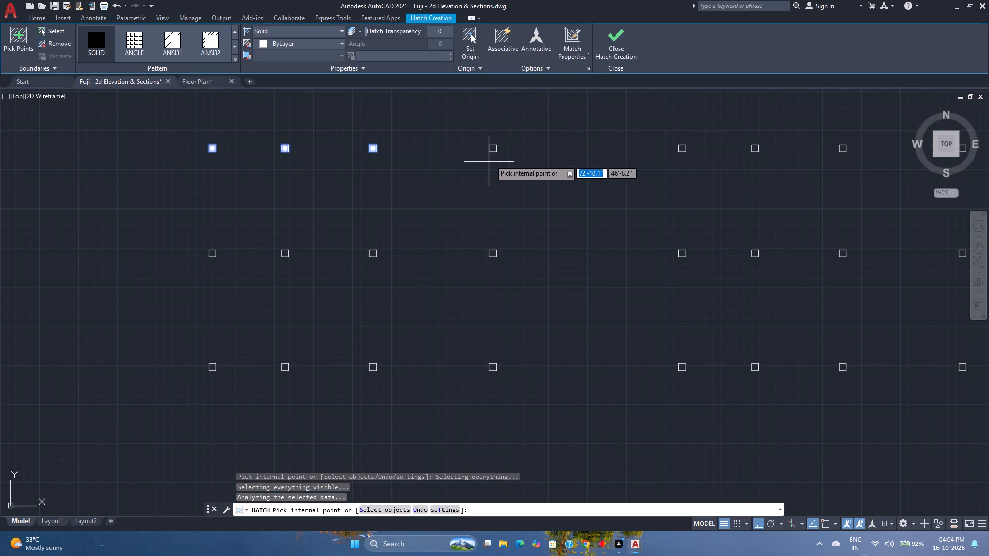
click(493, 151)
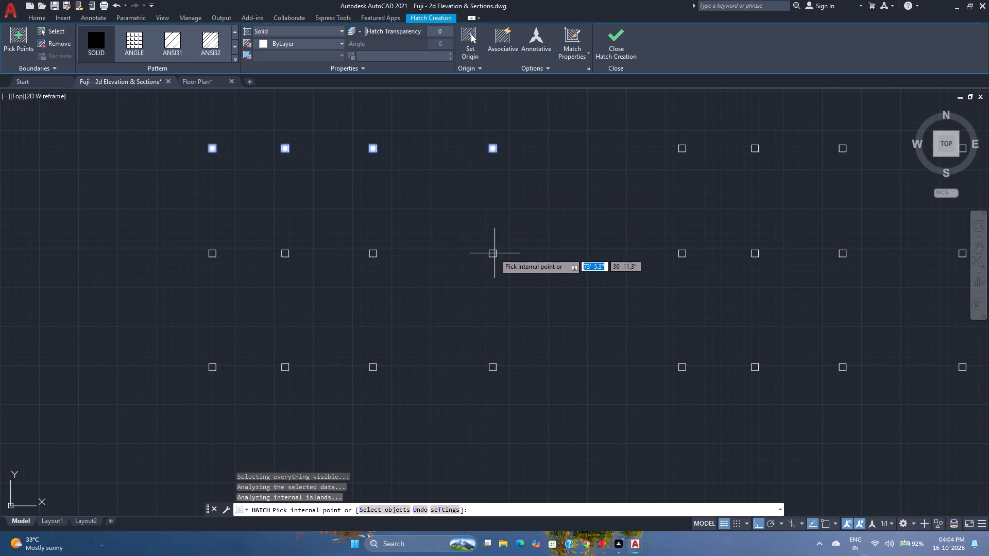
Add the eight columns in the first plan's middle and bottom rows to the solid hatch.
click(494, 253)
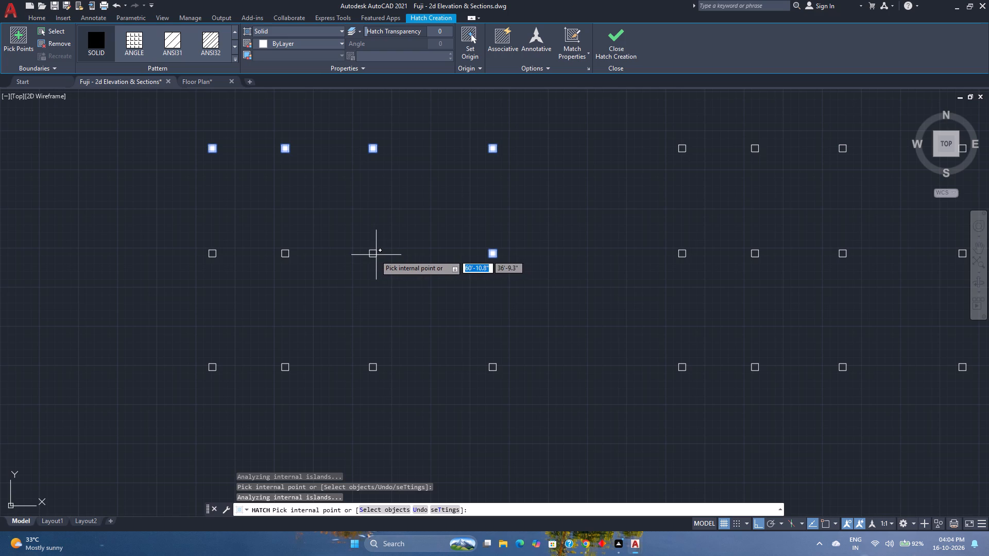
click(373, 255)
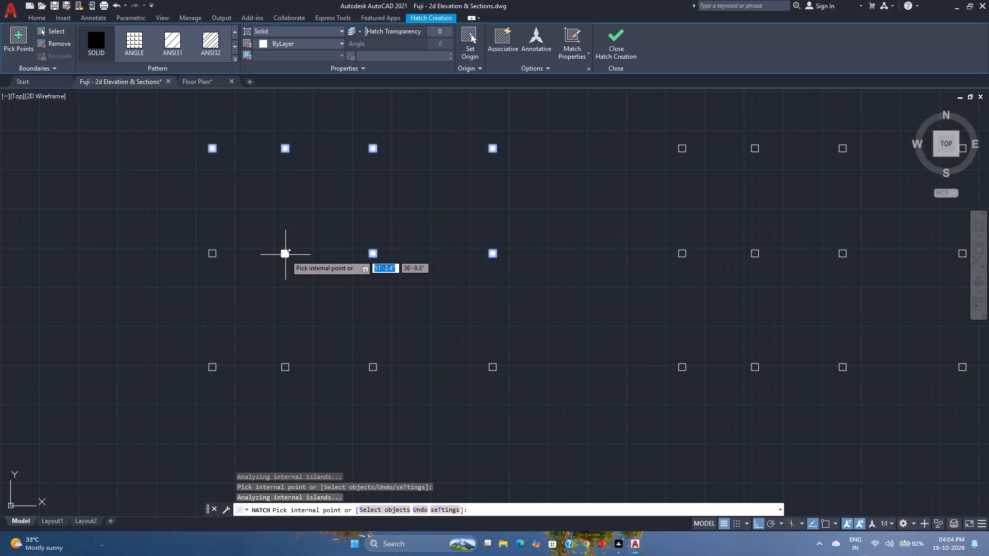
click(285, 255)
click(212, 253)
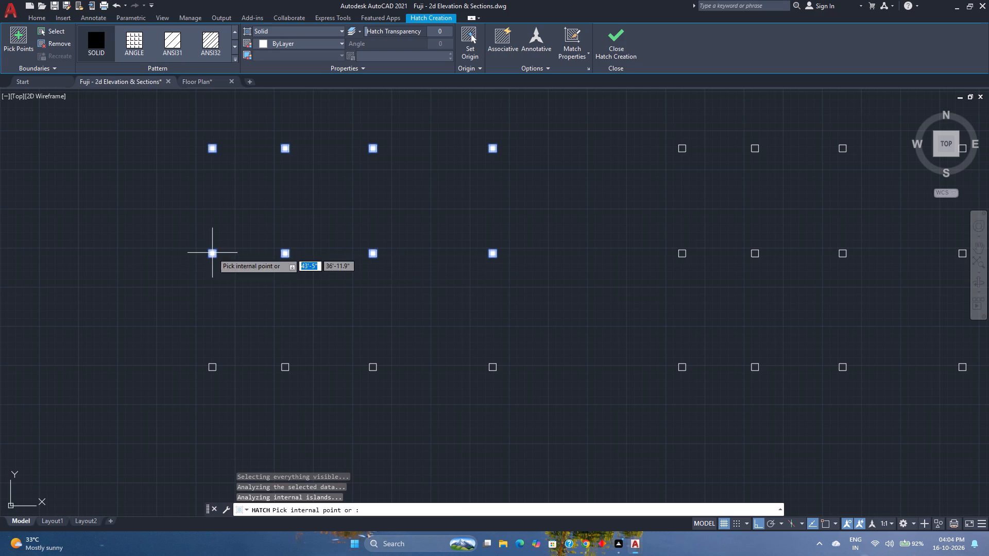
click(211, 368)
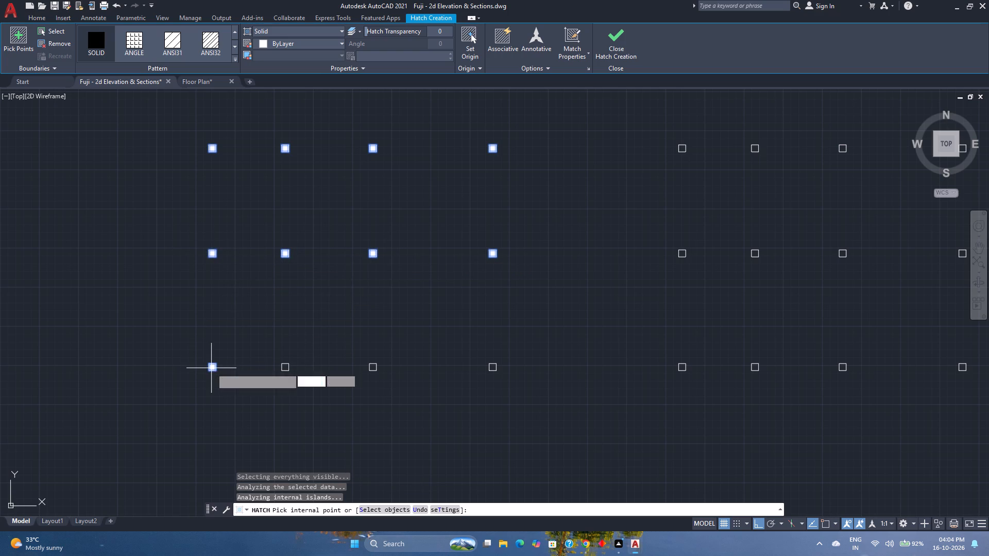
click(284, 368)
click(372, 368)
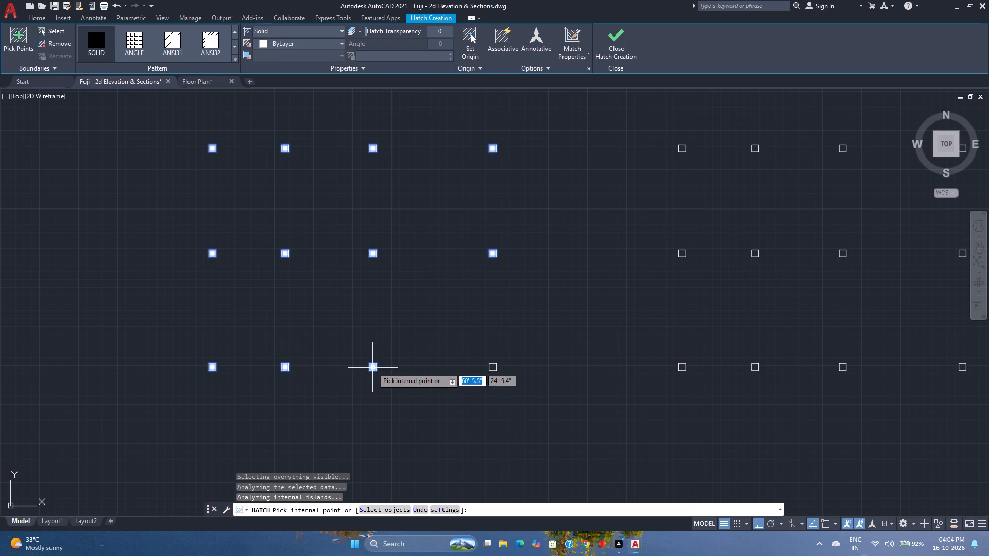
click(494, 369)
Add all twelve columns of the second plan to the solid hatch and finish the hatch.
middle_drag(573, 357, 335, 359)
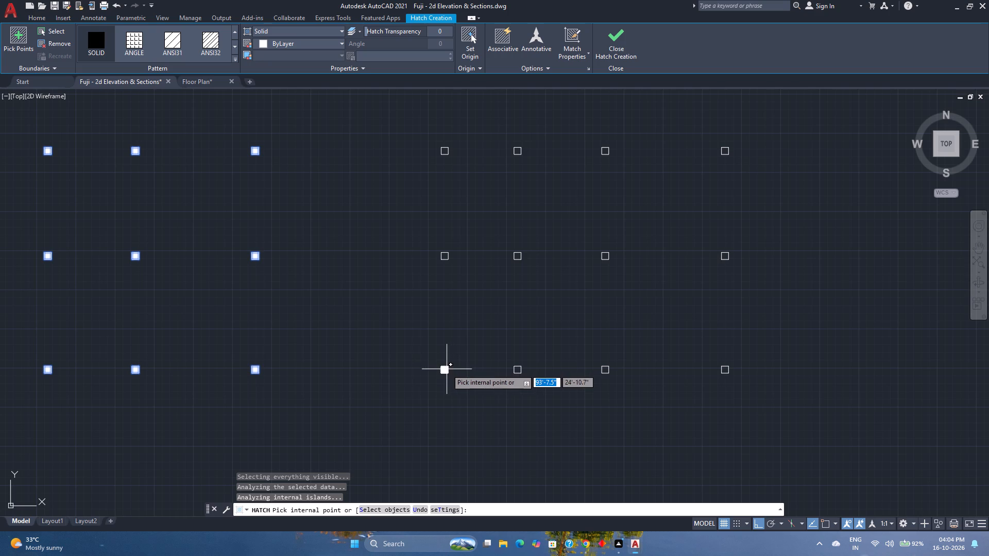
click(447, 369)
click(519, 369)
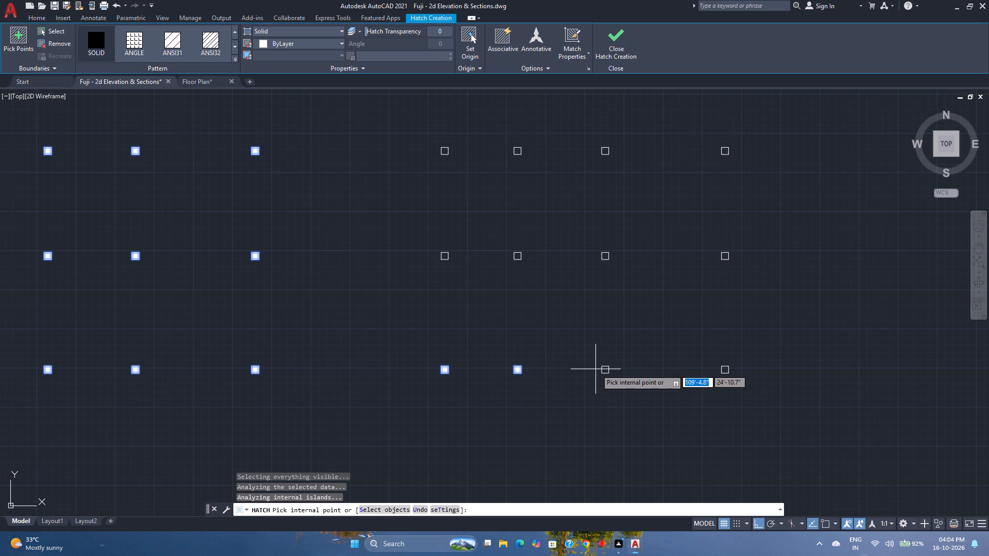
click(604, 369)
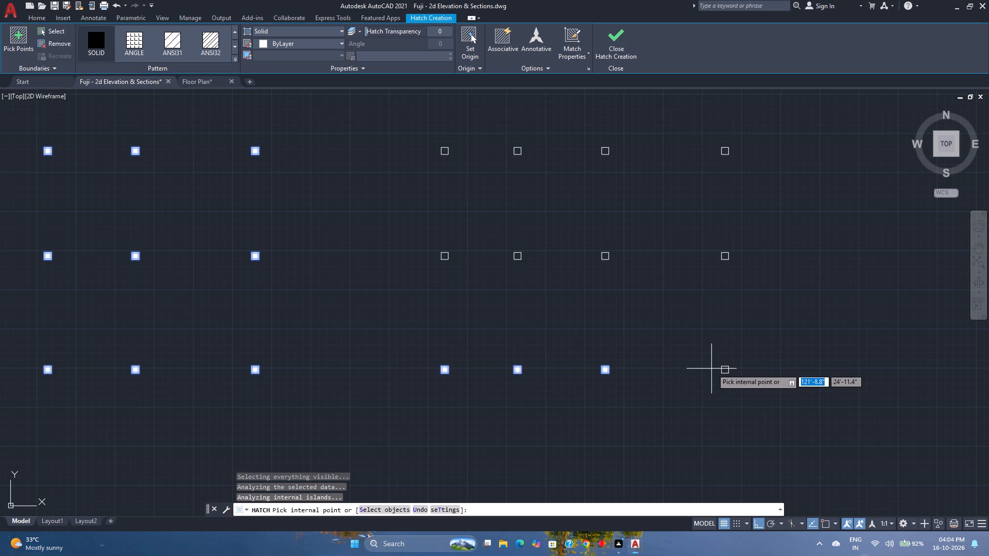
click(723, 369)
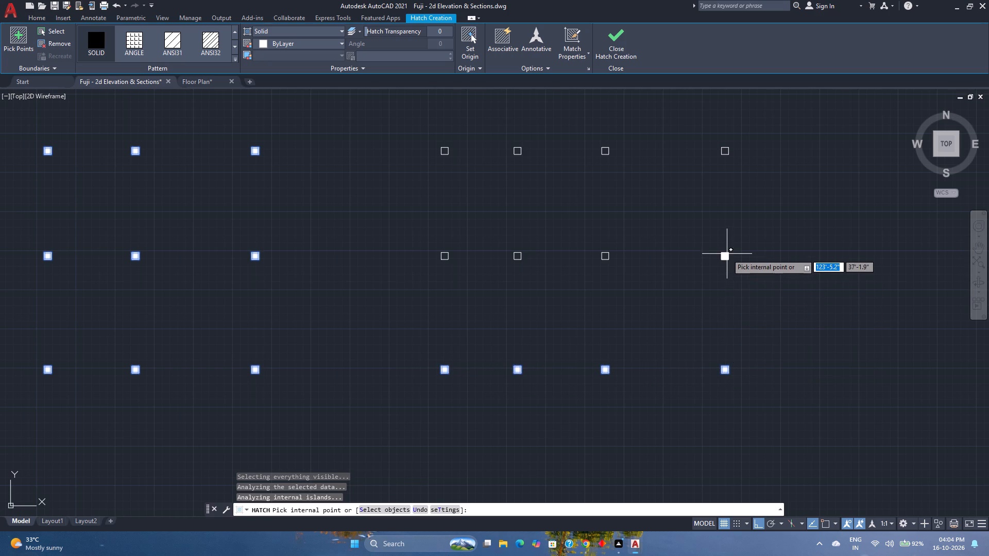
click(726, 254)
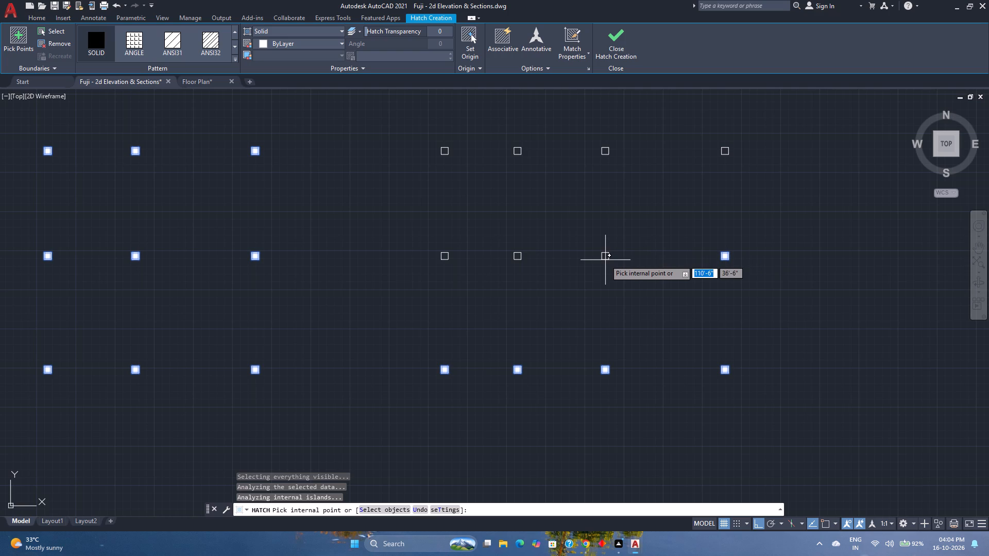
click(606, 258)
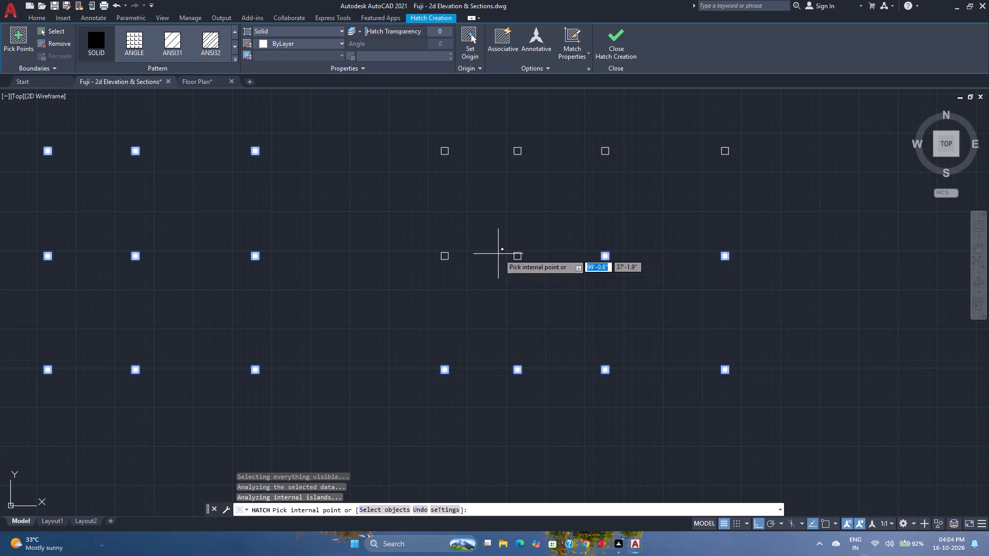
click(518, 258)
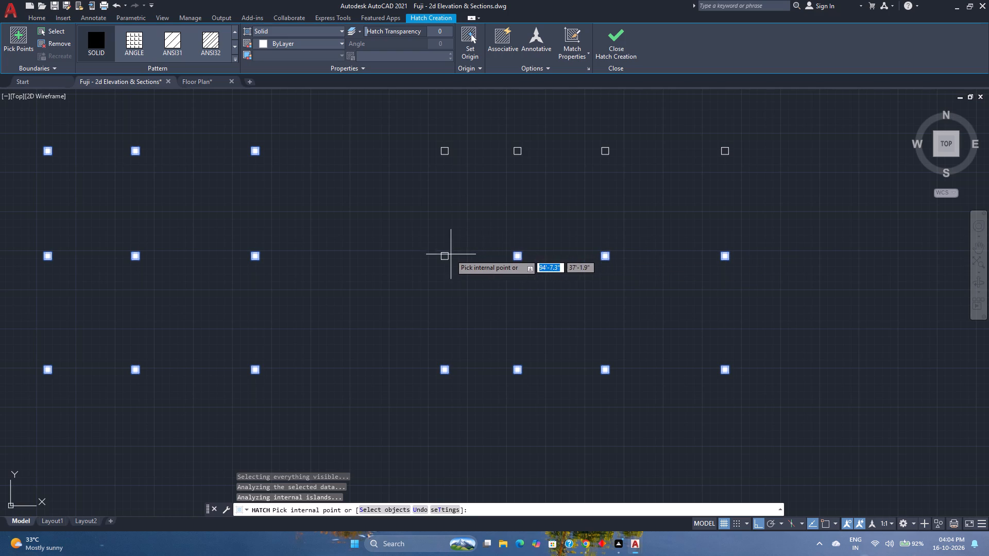
click(447, 255)
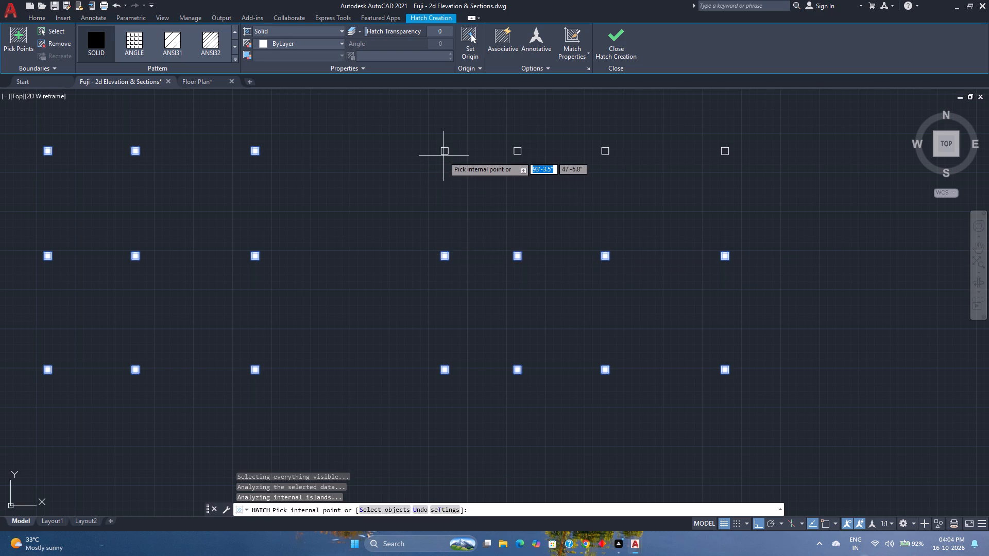
click(445, 152)
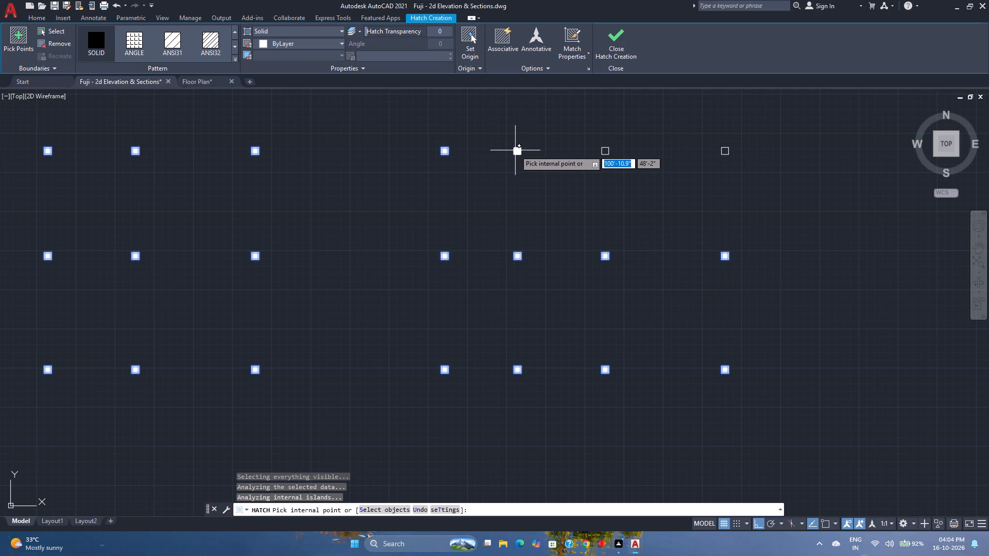
click(515, 150)
click(608, 153)
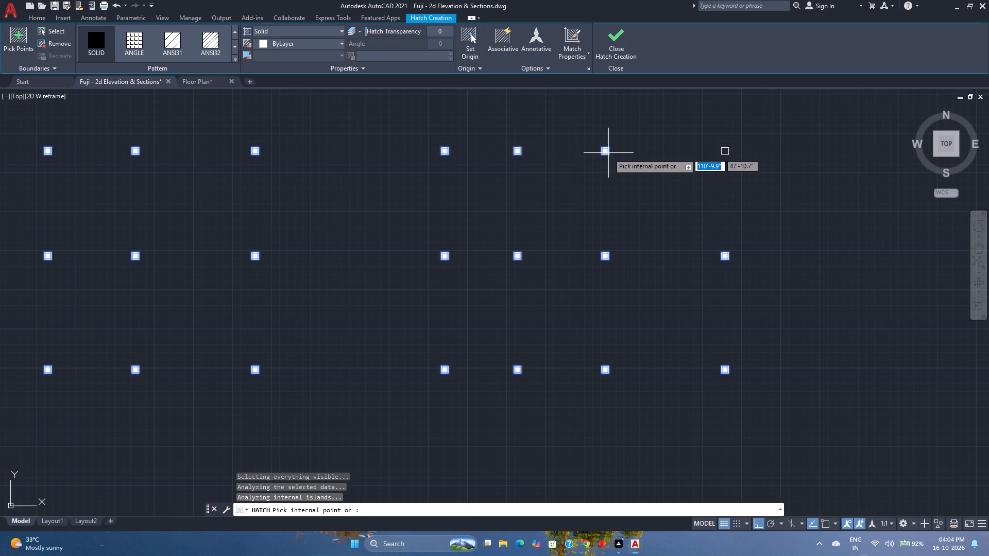
click(727, 150)
click(612, 53)
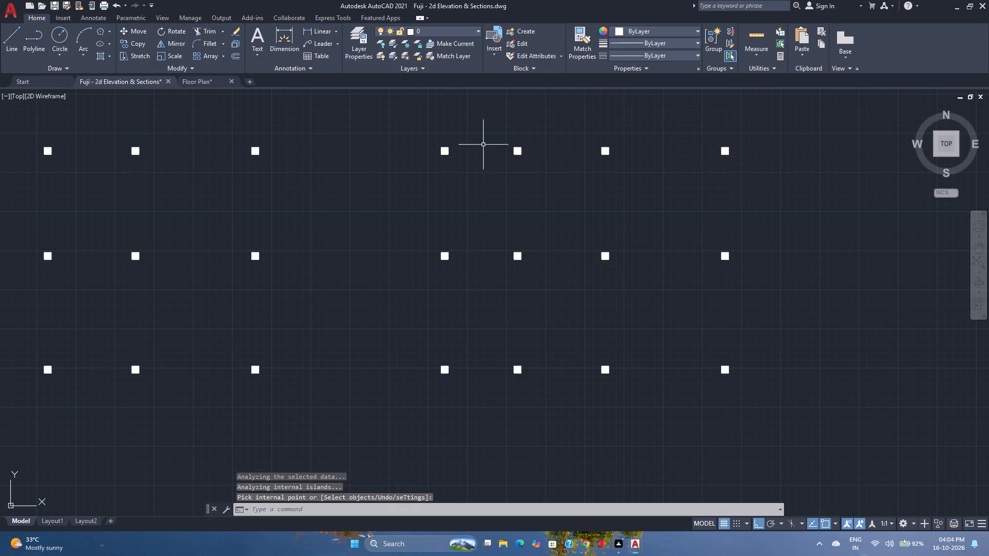
Create a new layer named Column Hatch.
click(358, 40)
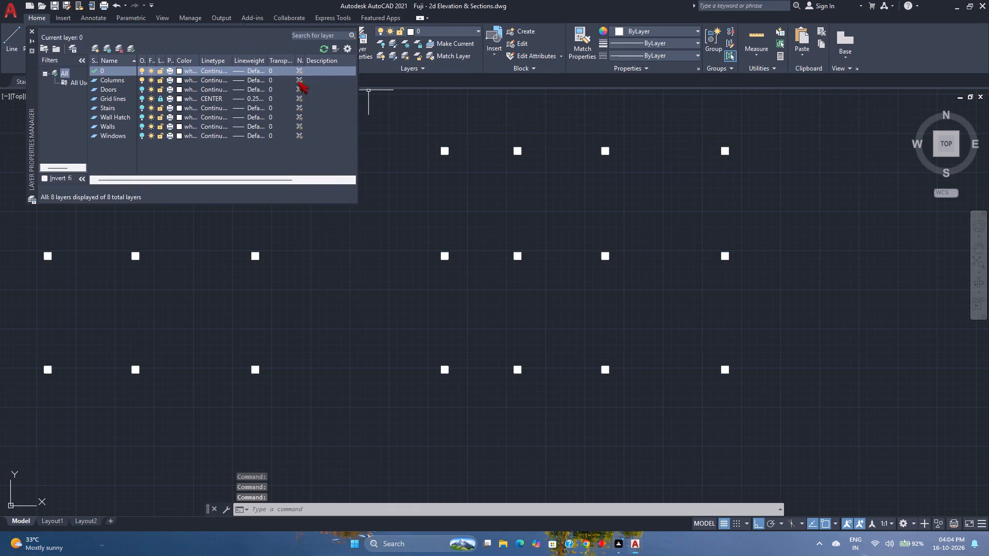
click(197, 151)
key(alt+n)
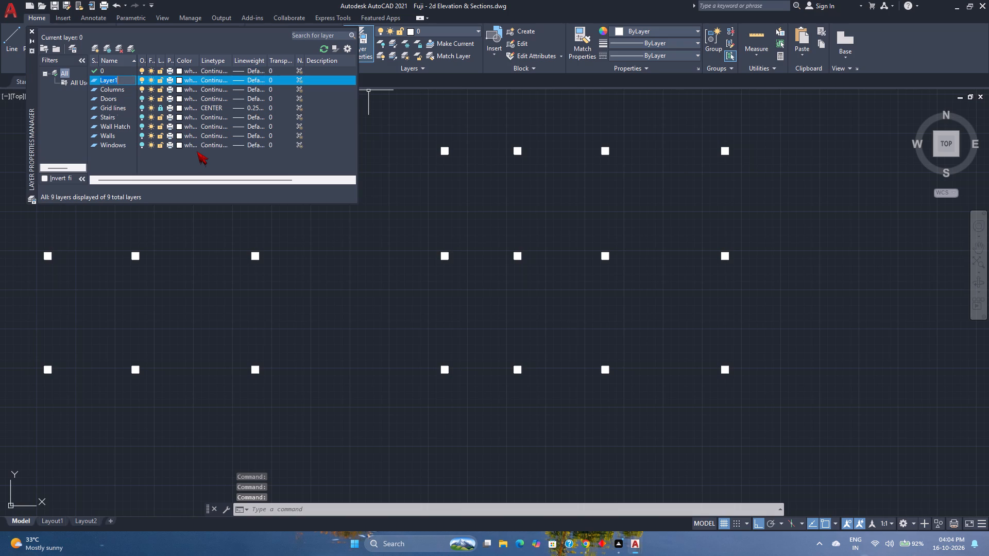
text(Ci)
key(BackSpace)
text(olumns)
key(space)
key(BackSpace)
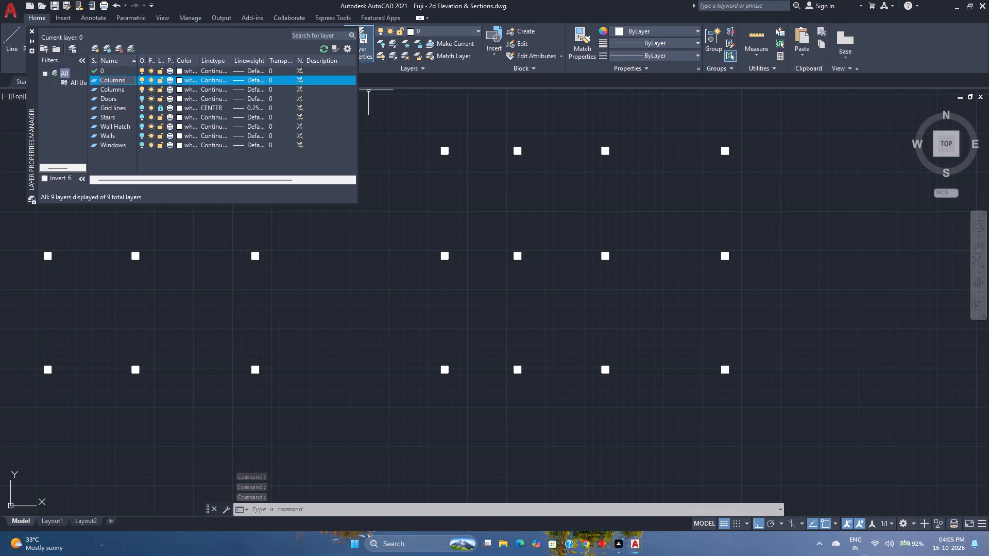
key(space)
key(BackSpace)
key(BackSpace)
key(space)
text(Hatch)
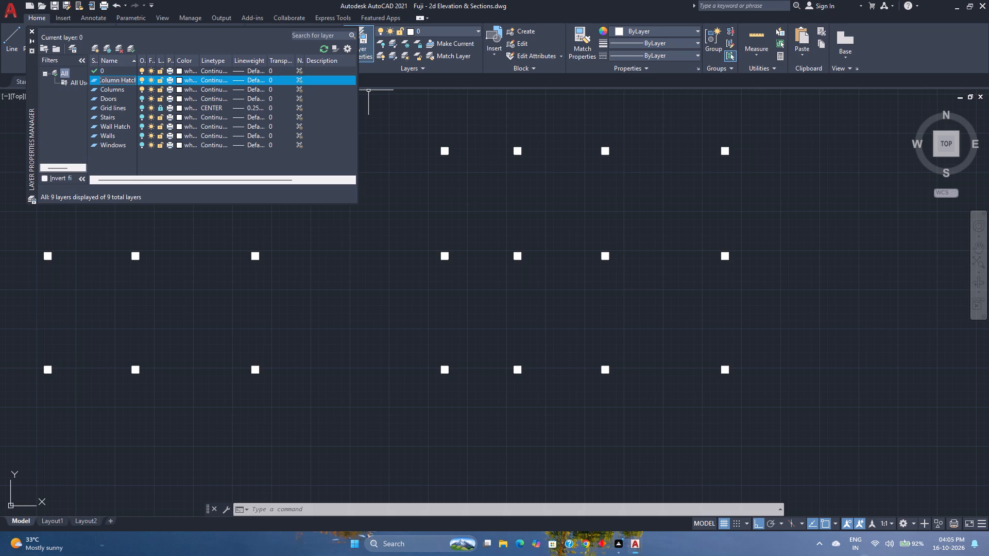
key(BackSpace)
key(BackSpace)
text(ch)
key(Return)
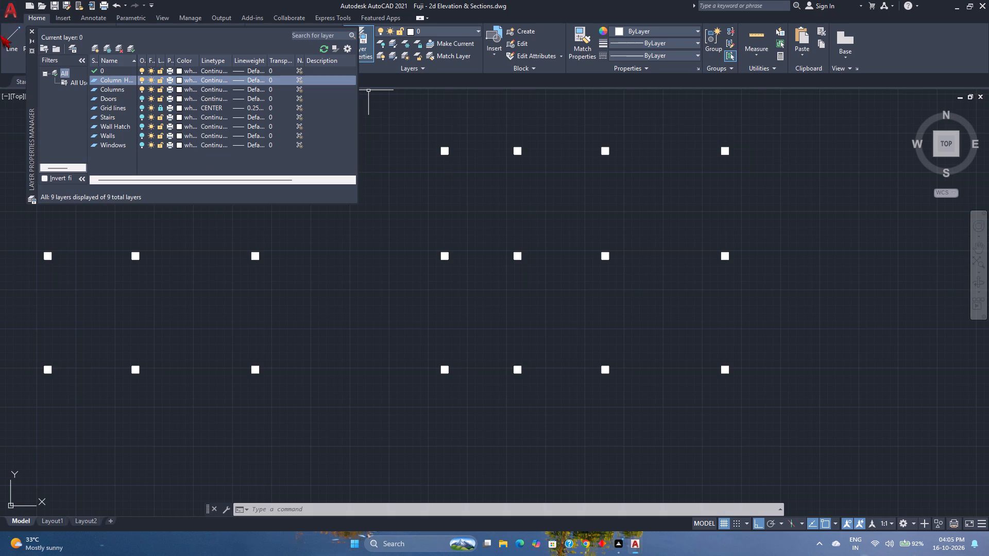
click(33, 31)
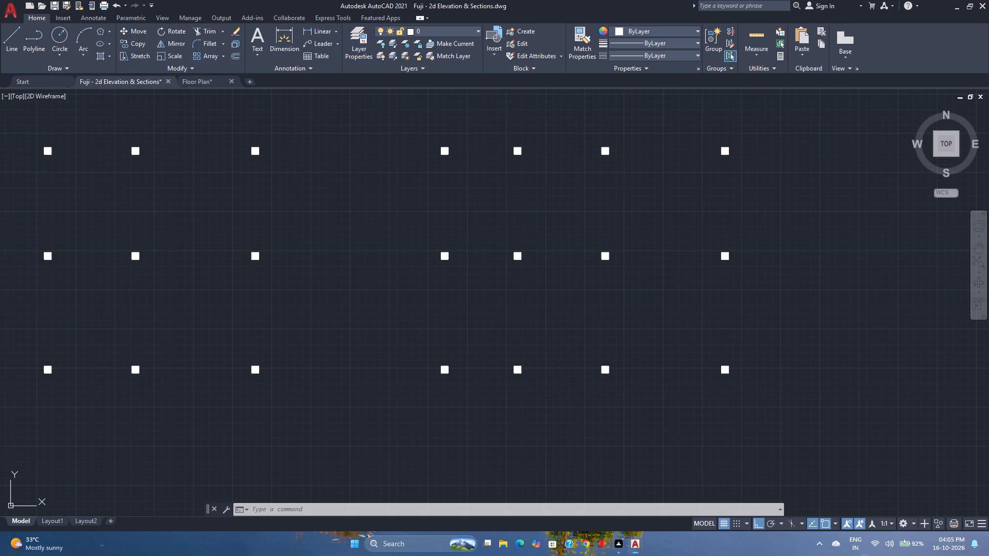
Move the solid column hatch of both plans onto the Column Hatch layer.
click(255, 150)
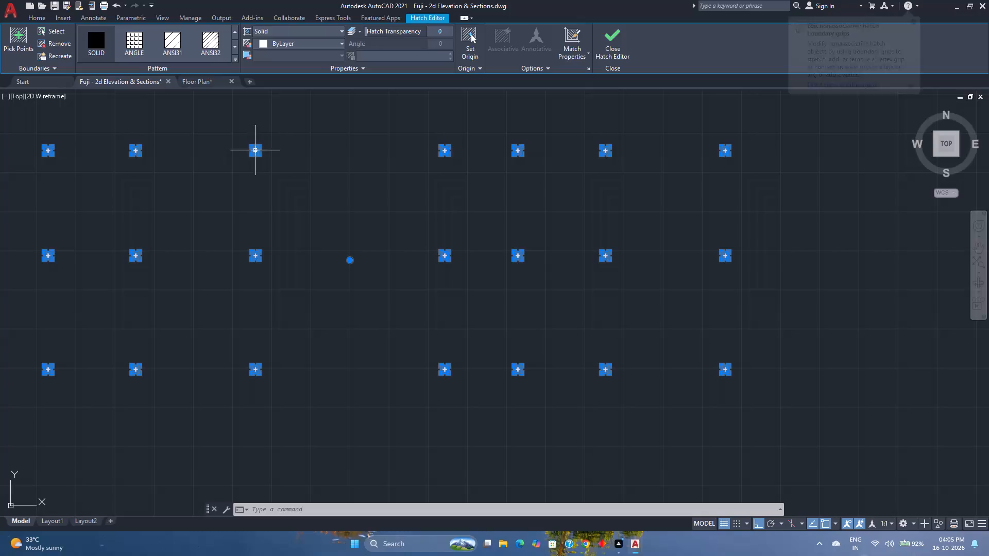
click(40, 16)
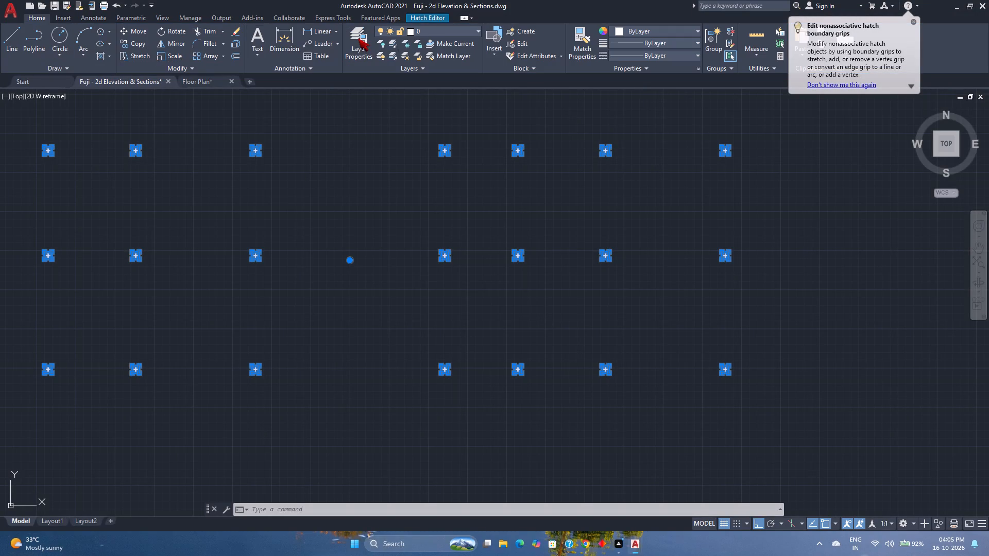
click(432, 29)
click(448, 56)
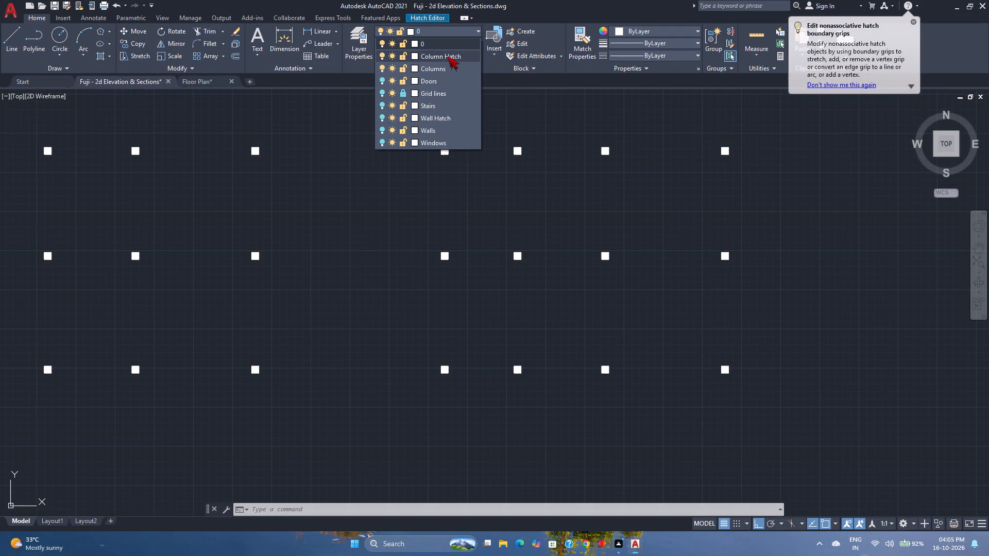
Turn the Doors, Grid lines, Stairs, Wall Hatch, Walls and Windows layers back on.
scroll(365, 172, down, 1)
middle_drag(365, 172, 409, 222)
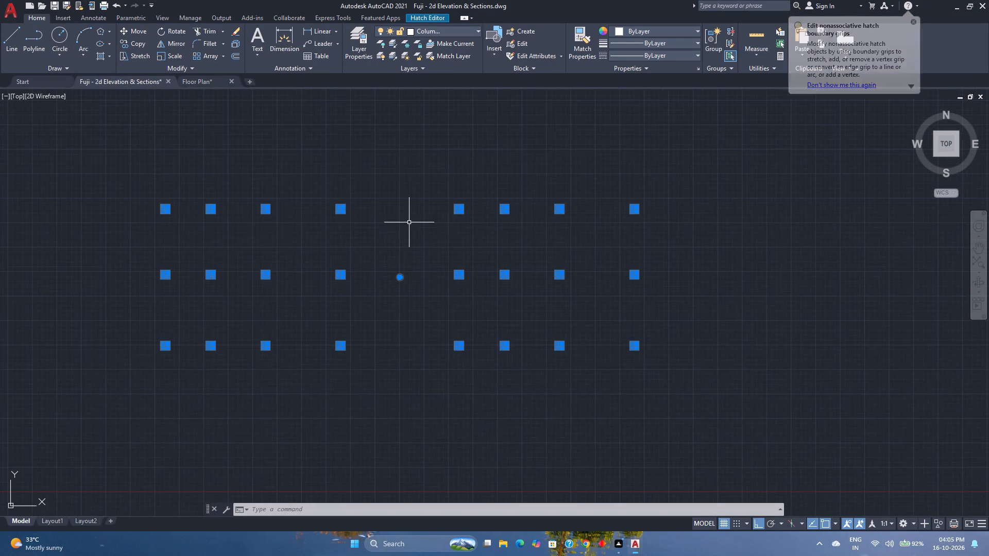
key(Escape)
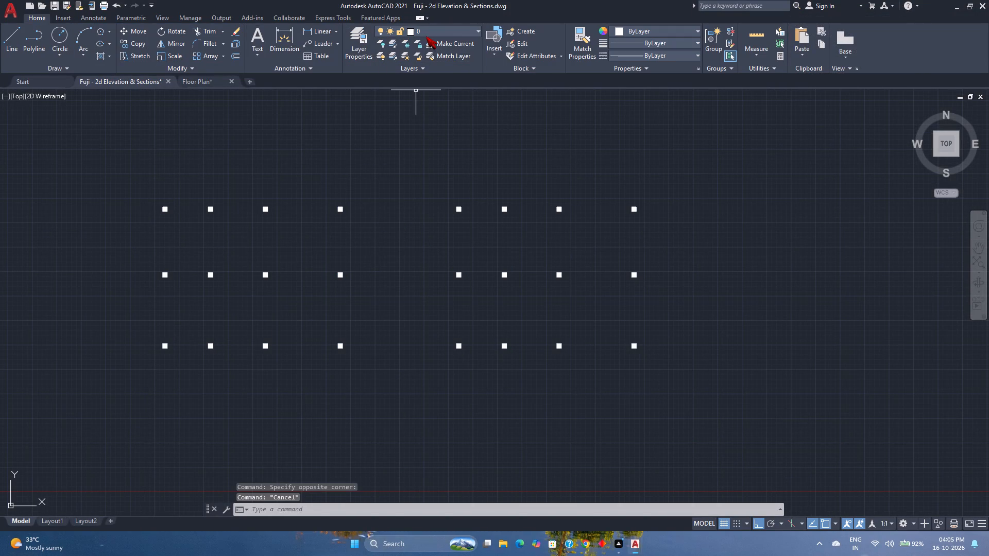
click(447, 31)
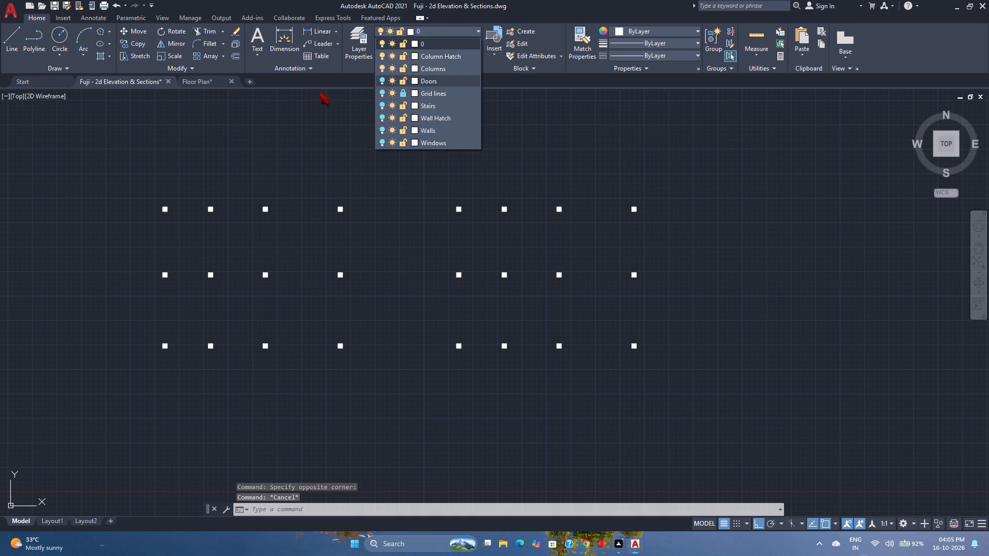
click(382, 67)
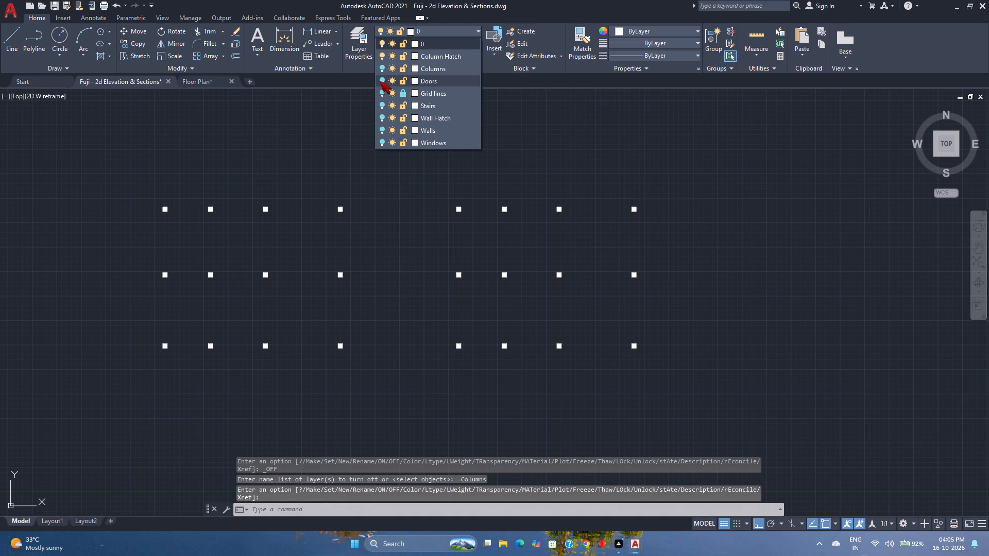
click(382, 66)
click(383, 80)
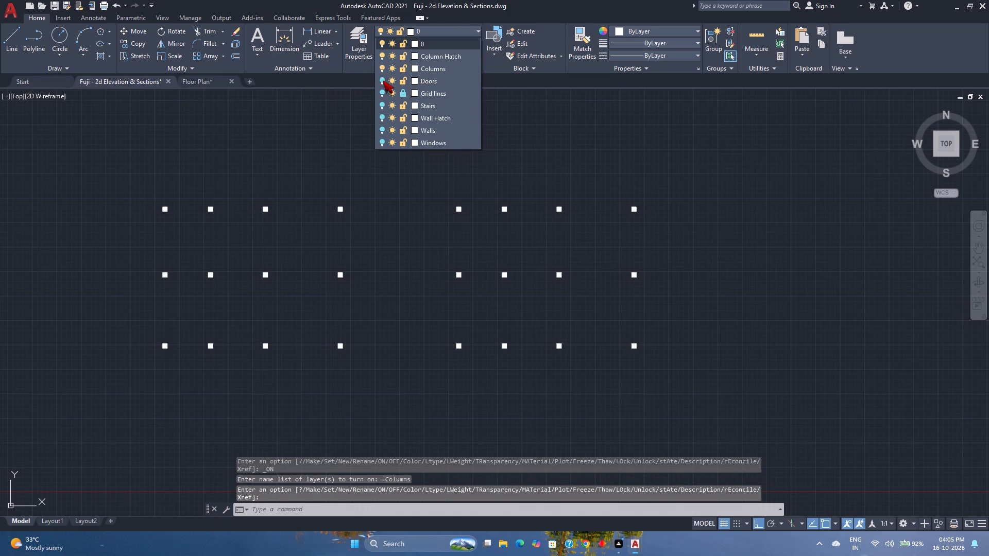
click(379, 93)
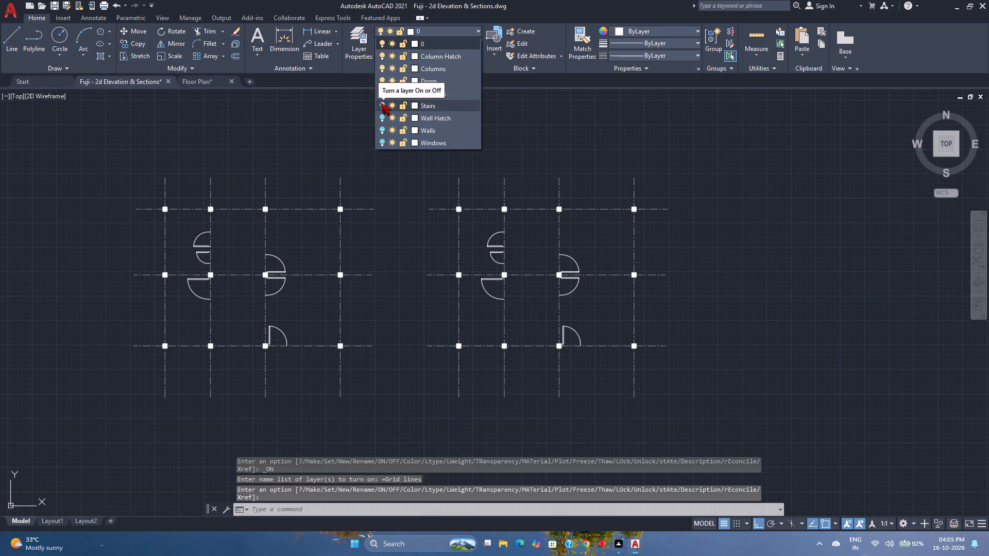
click(380, 102)
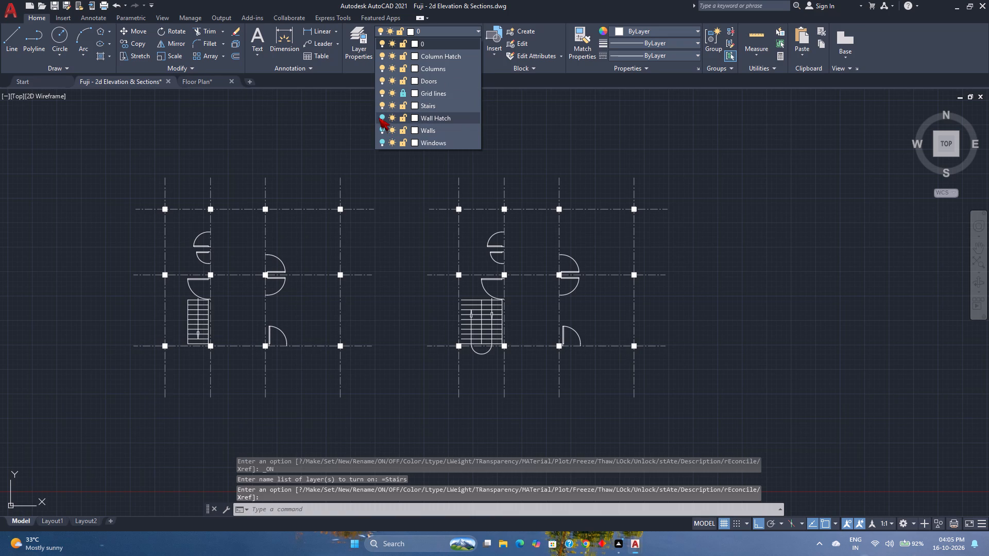
click(381, 116)
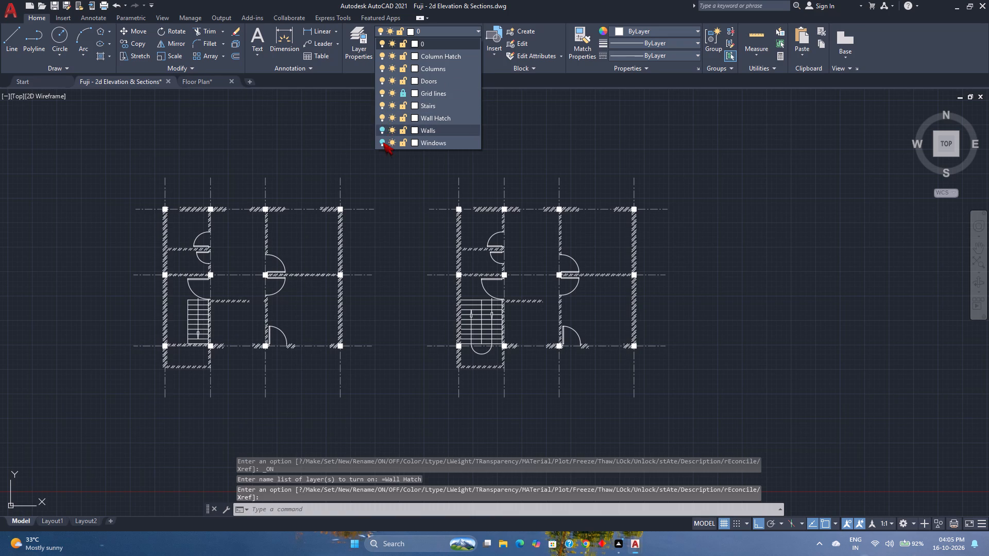
click(380, 132)
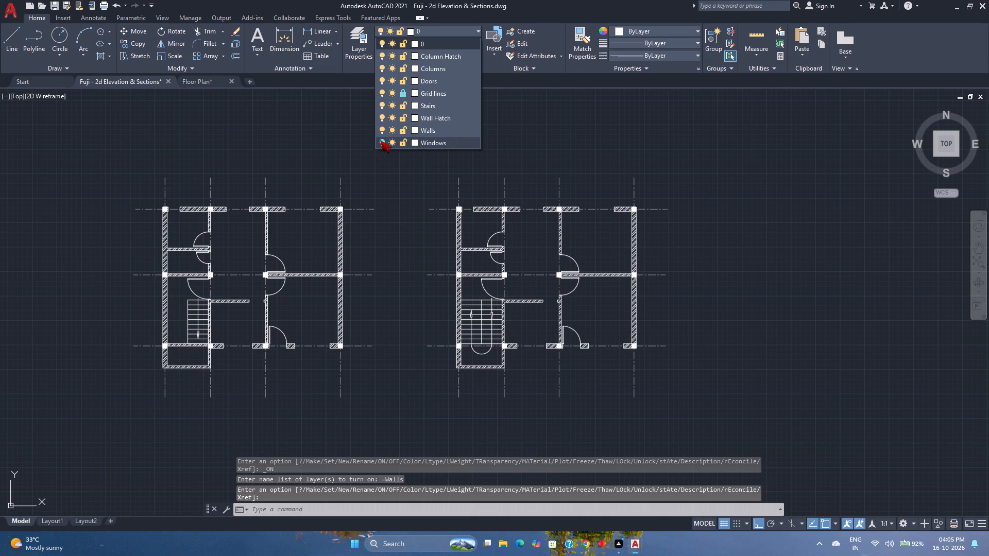
click(380, 140)
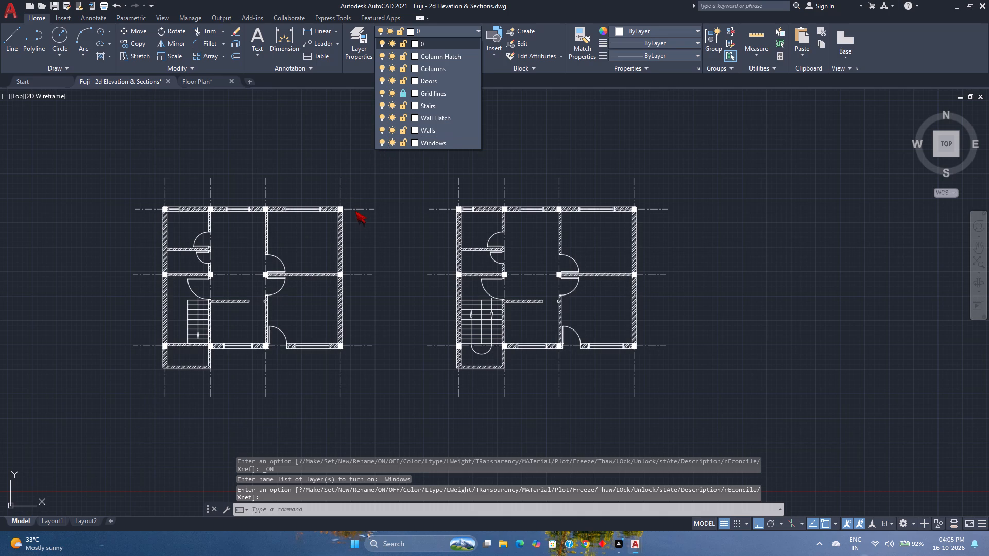
key(Escape)
Examine both complete floor plans, checking the wall and column hatches together with the doors, windows, stairs and grid lines.
scroll(372, 221, down, 2)
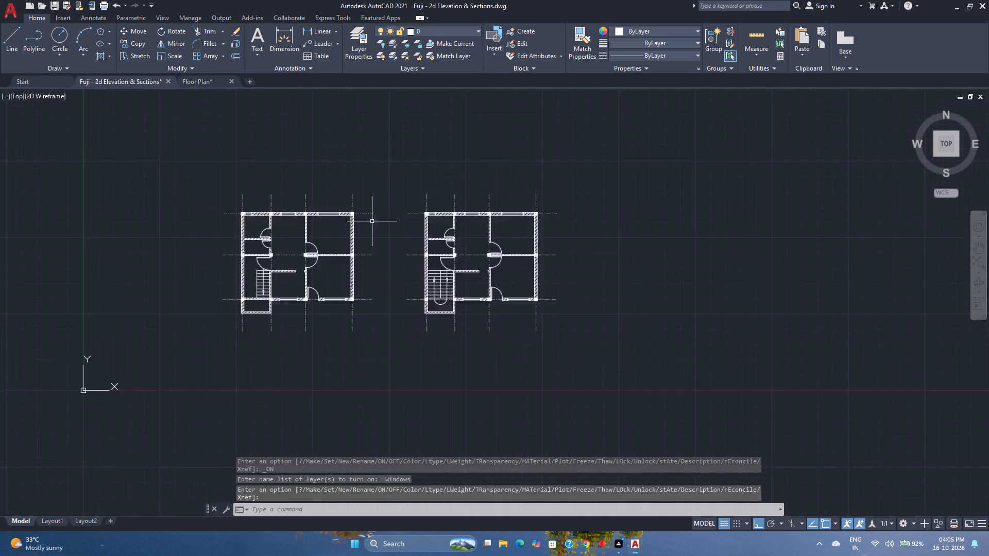
scroll(372, 221, down, 1)
scroll(362, 223, up, 3)
middle_drag(363, 223, 383, 265)
scroll(384, 262, up, 2)
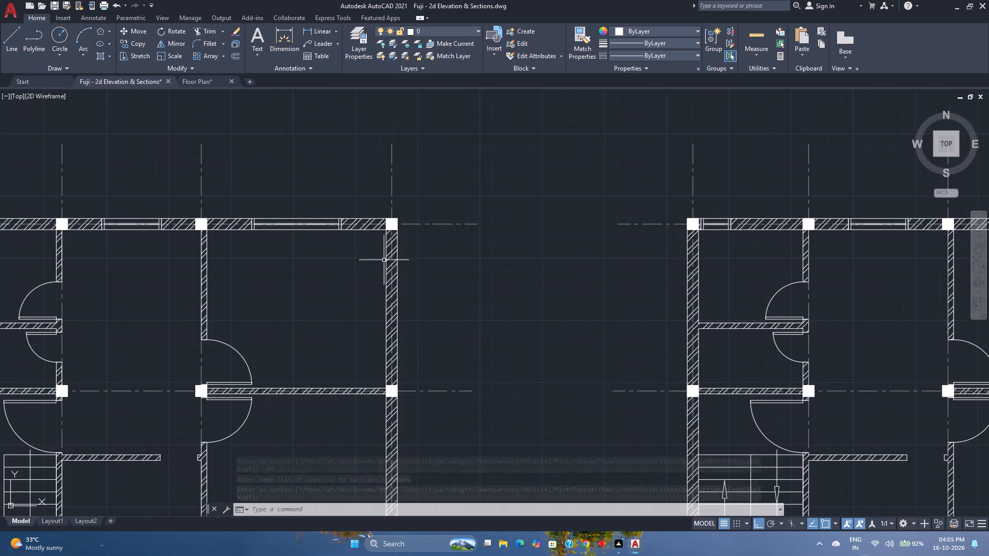
middle_drag(384, 260, 399, 236)
scroll(399, 236, down, 2)
scroll(399, 236, up, 2)
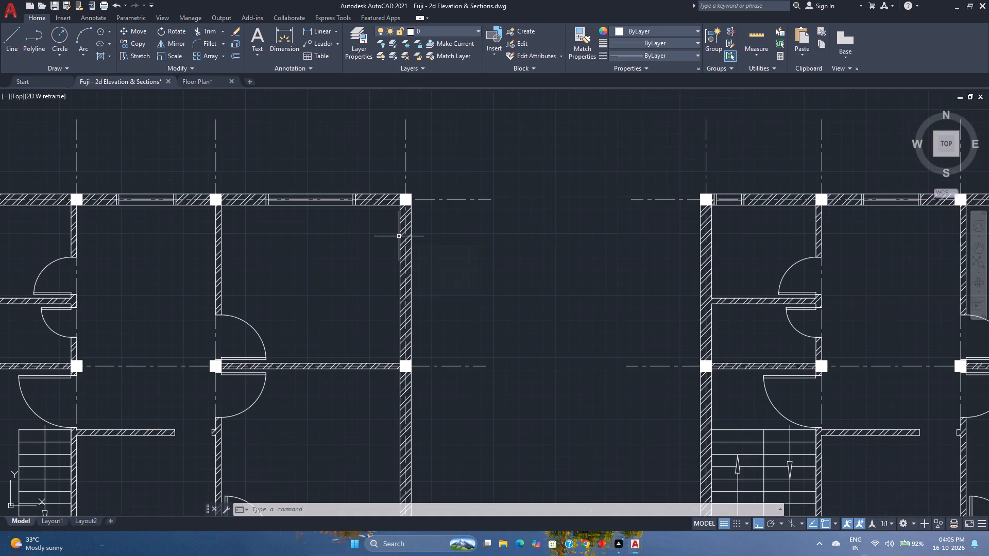
scroll(260, 246, down, 1)
middle_drag(260, 246, 291, 224)
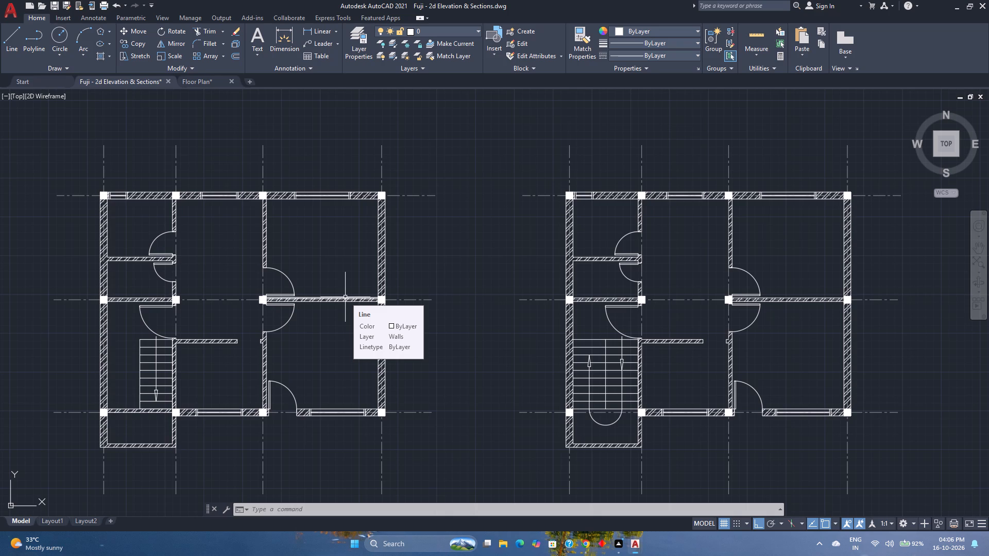
scroll(345, 297, down, 2)
scroll(345, 297, up, 1)
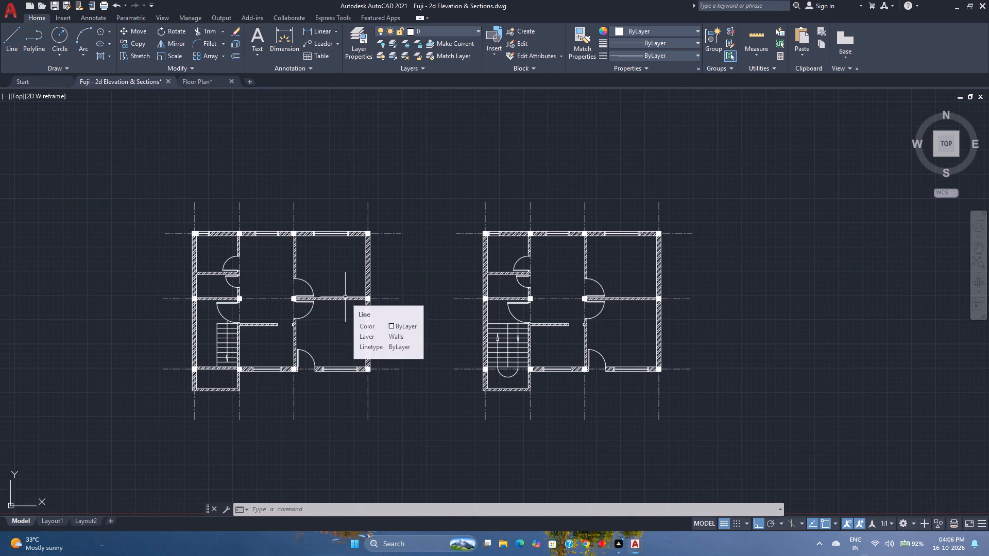
scroll(345, 297, down, 1)
scroll(345, 297, up, 1)
scroll(345, 297, down, 1)
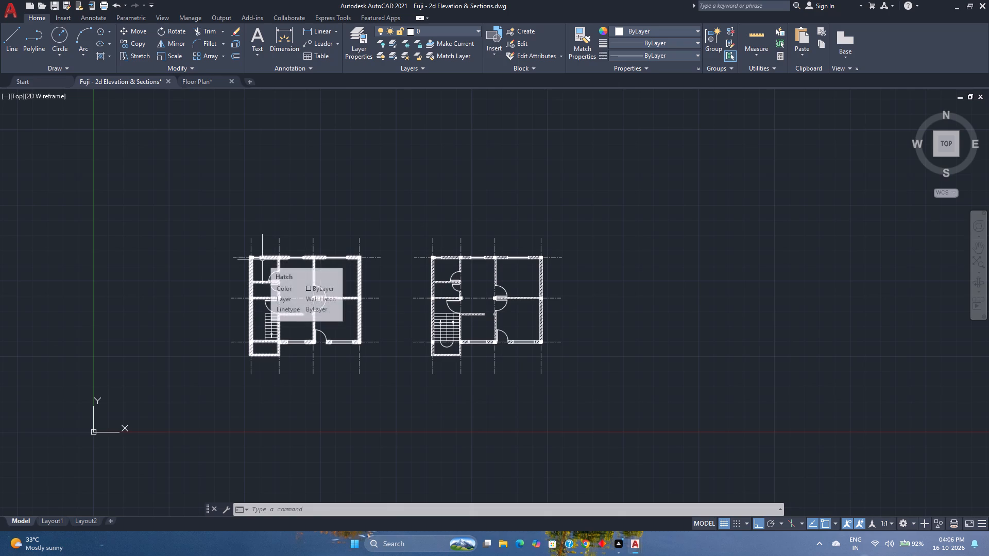
scroll(263, 358, up, 2)
scroll(263, 358, down, 1)
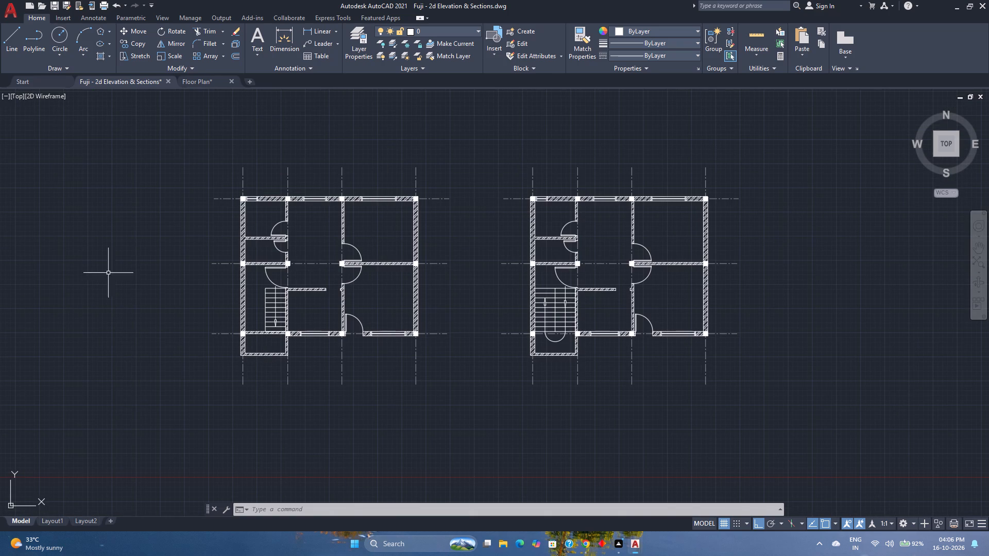
Dimension the three horizontal bays between the grid lines along the first plan's bottom side, placing the dimensions below the plan.
click(277, 45)
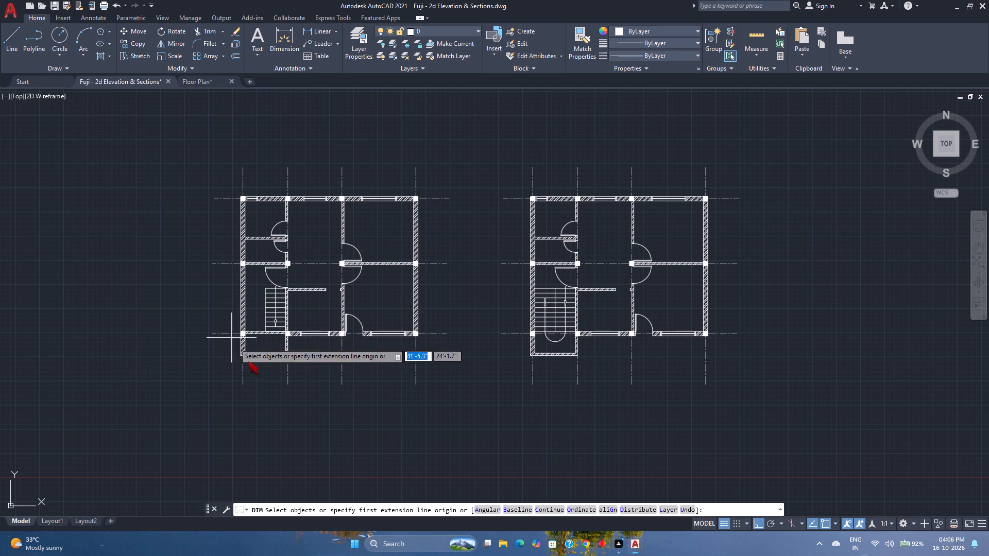
scroll(262, 373, up, 2)
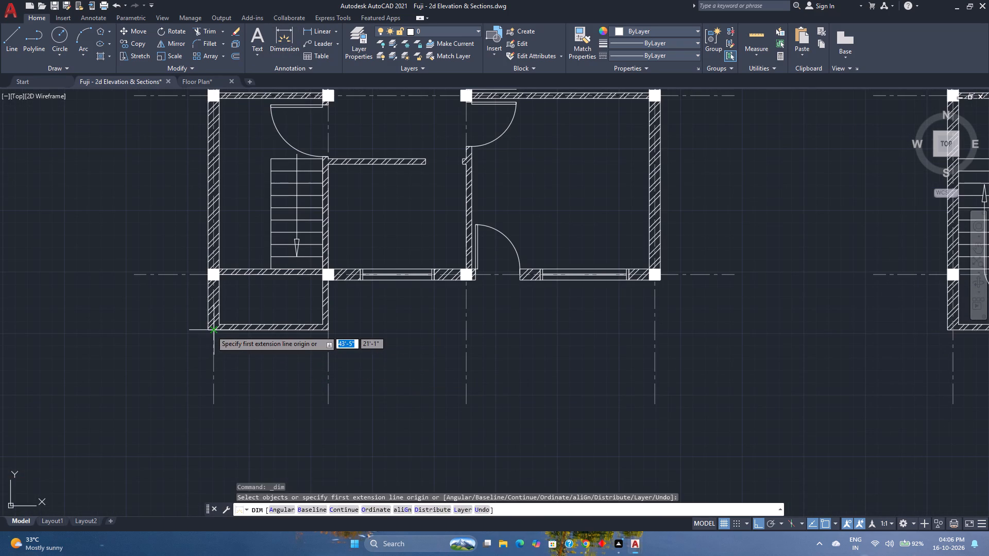
click(211, 331)
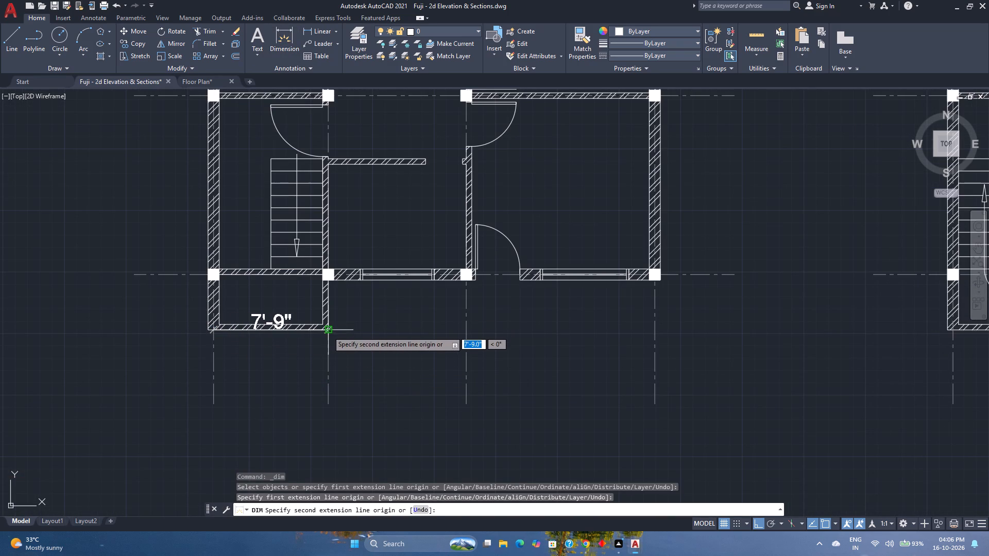
click(328, 331)
click(324, 356)
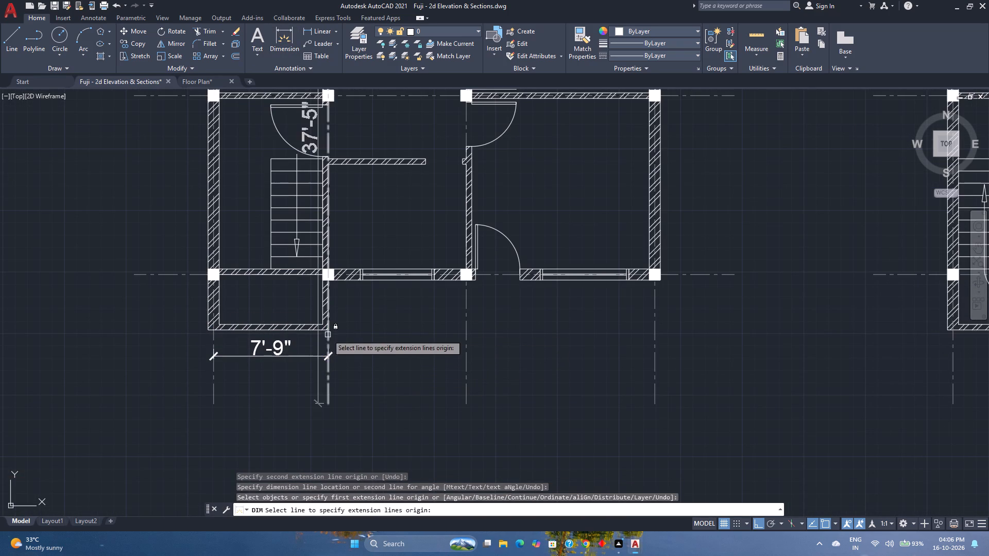
click(326, 332)
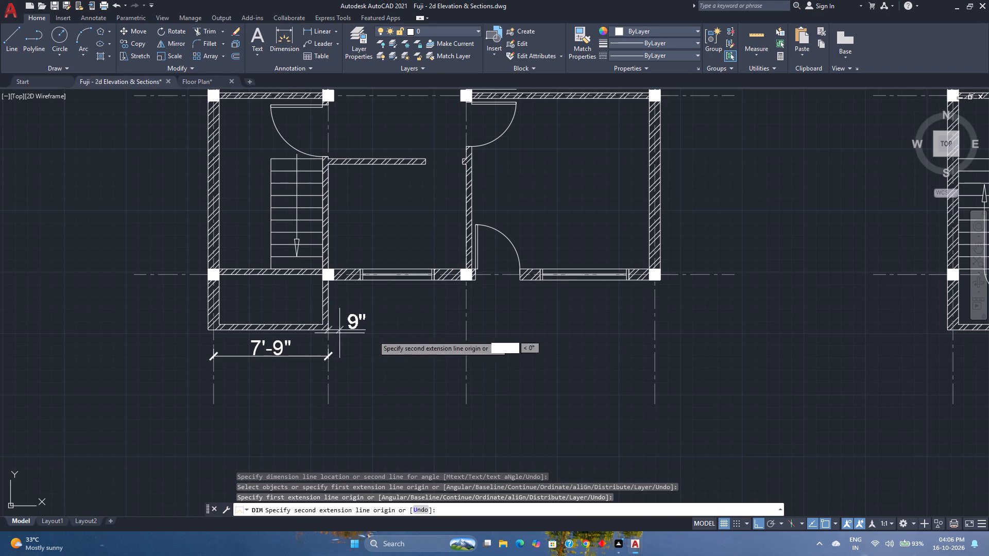
click(465, 331)
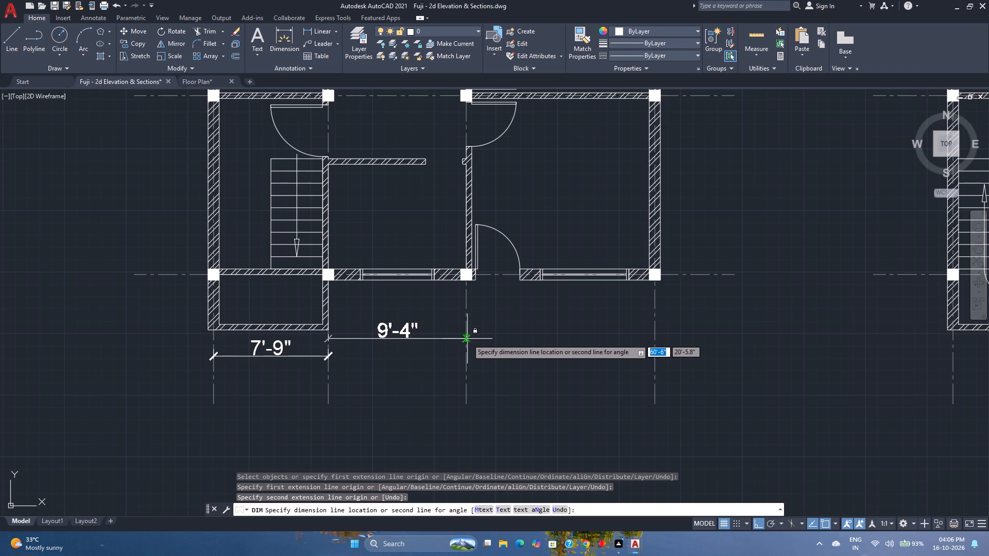
click(467, 339)
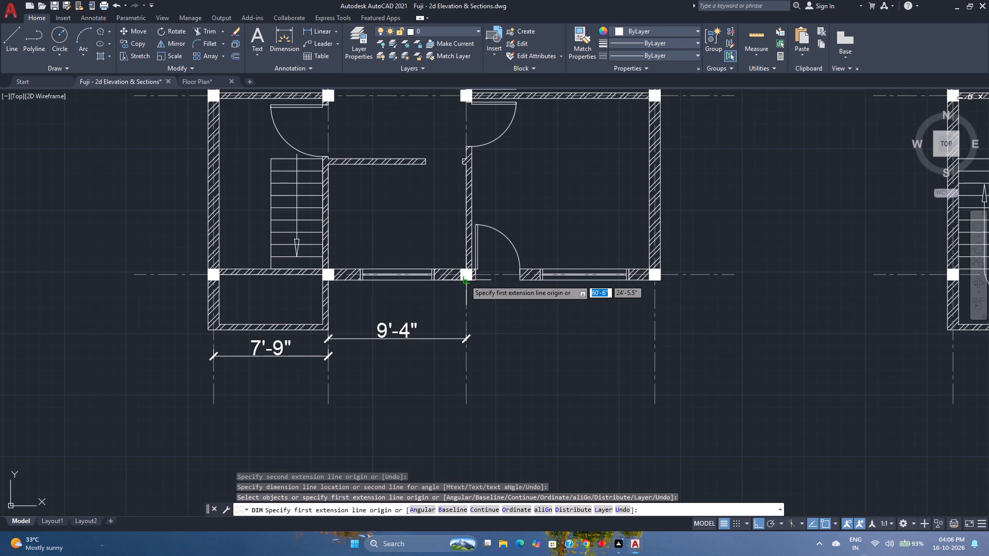
click(465, 280)
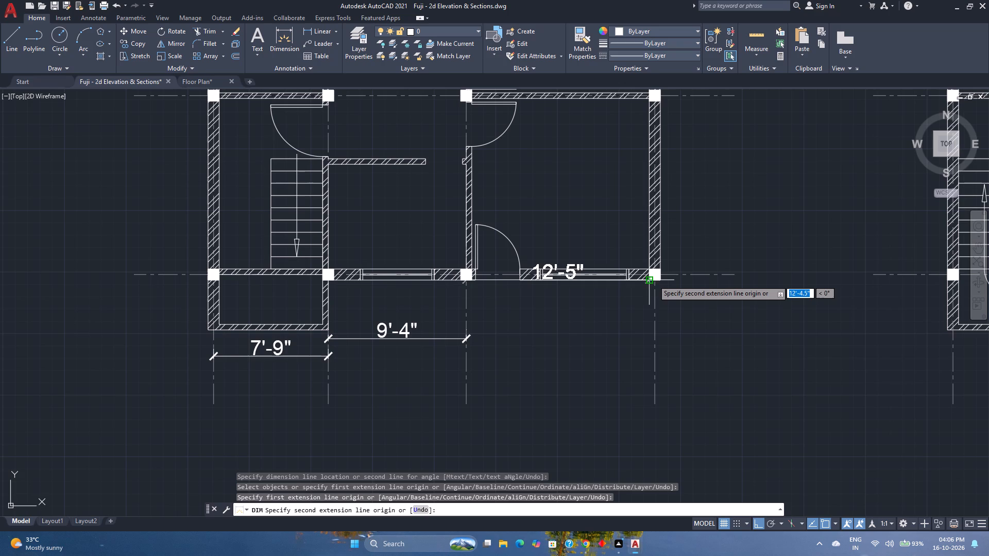
click(656, 282)
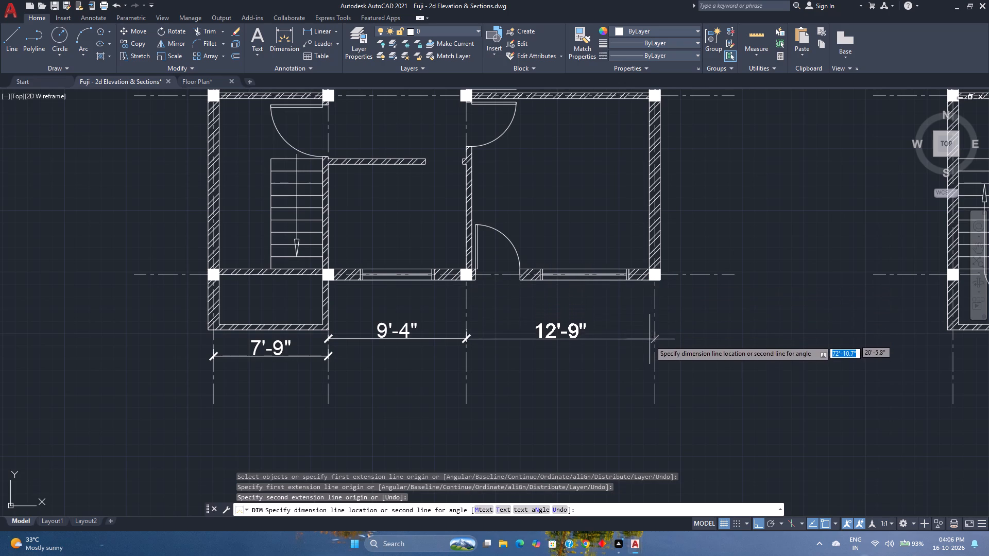
click(650, 359)
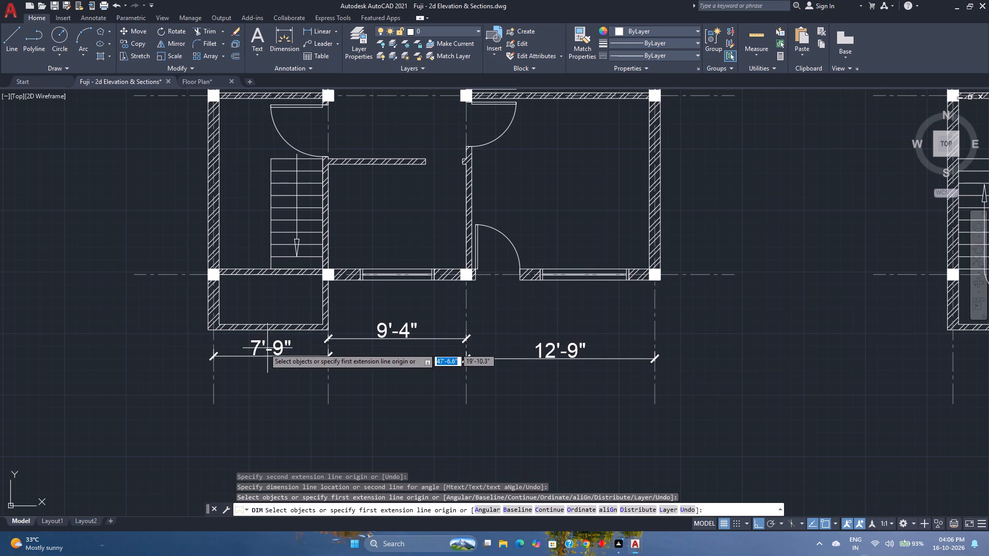
Dimension the vertical distance between the bottom-row and middle-row columns of the first plan, placing it outside the left exterior wall.
scroll(255, 347, down, 1)
middle_drag(255, 347, 333, 479)
middle_drag(296, 421, 337, 368)
middle_click(337, 368)
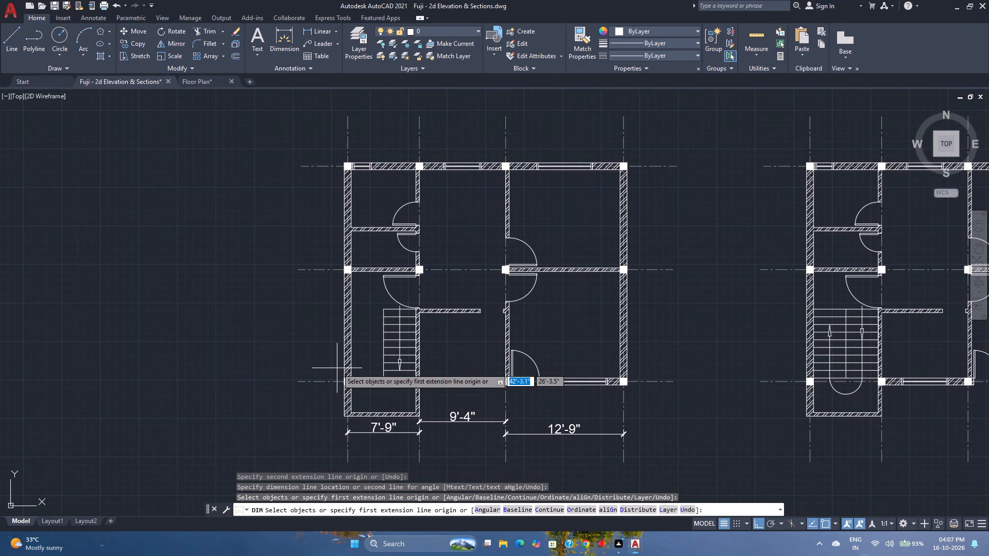
scroll(341, 384, up, 2)
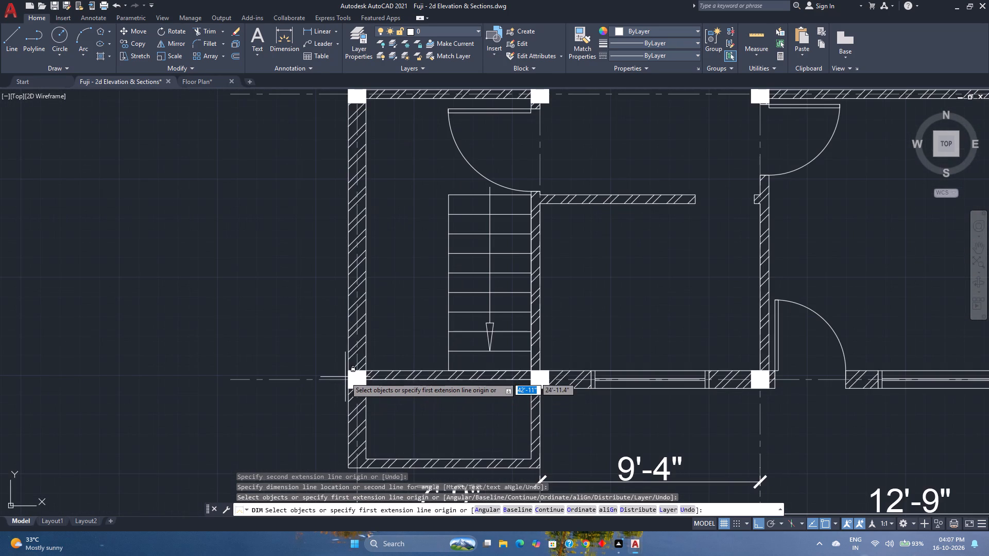
scroll(347, 382, up, 3)
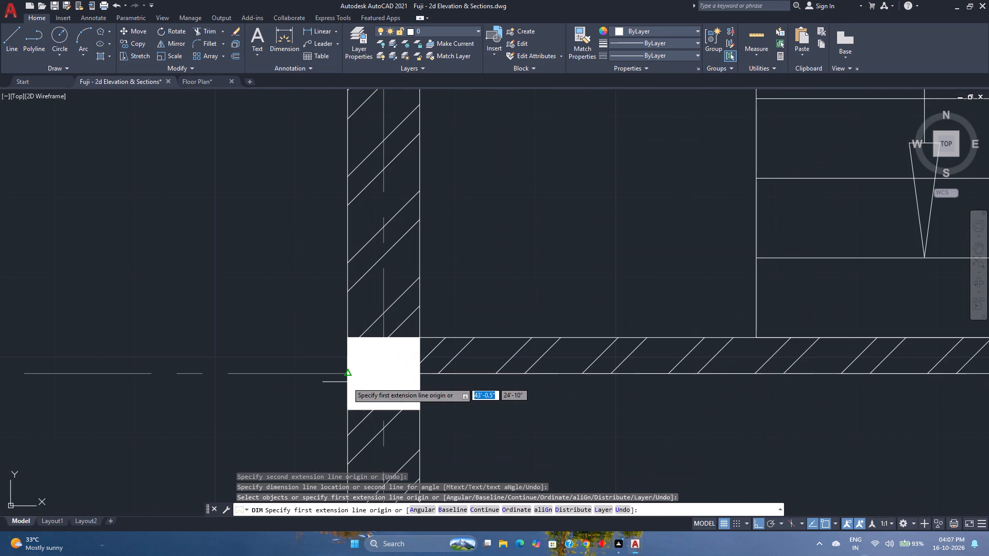
click(346, 374)
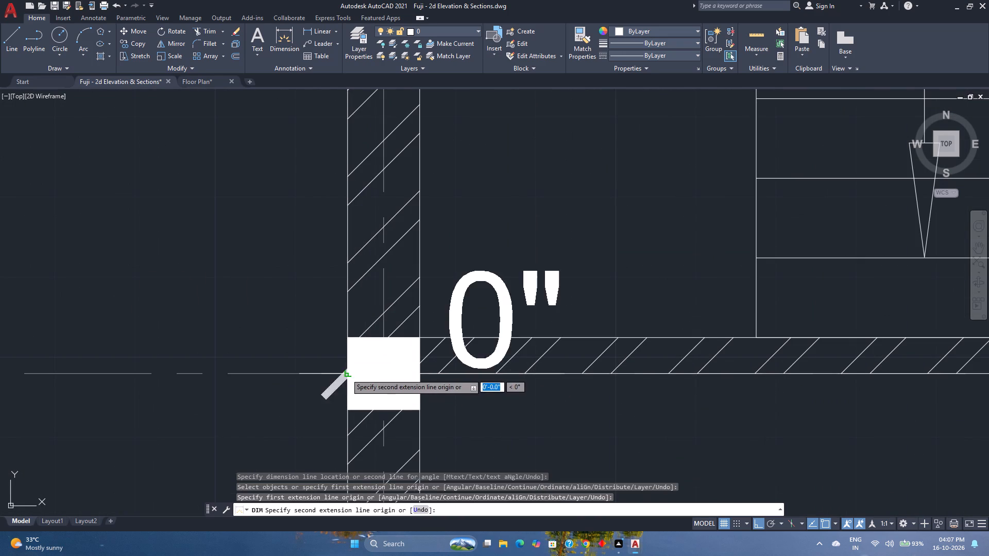
scroll(343, 339, down, 7)
middle_drag(343, 339, 346, 372)
scroll(344, 332, up, 3)
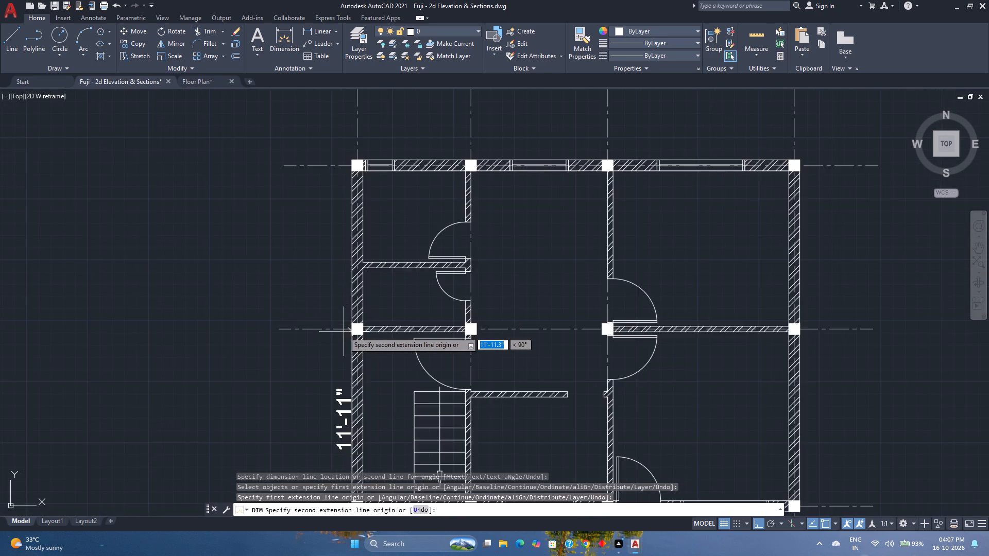
scroll(344, 332, up, 4)
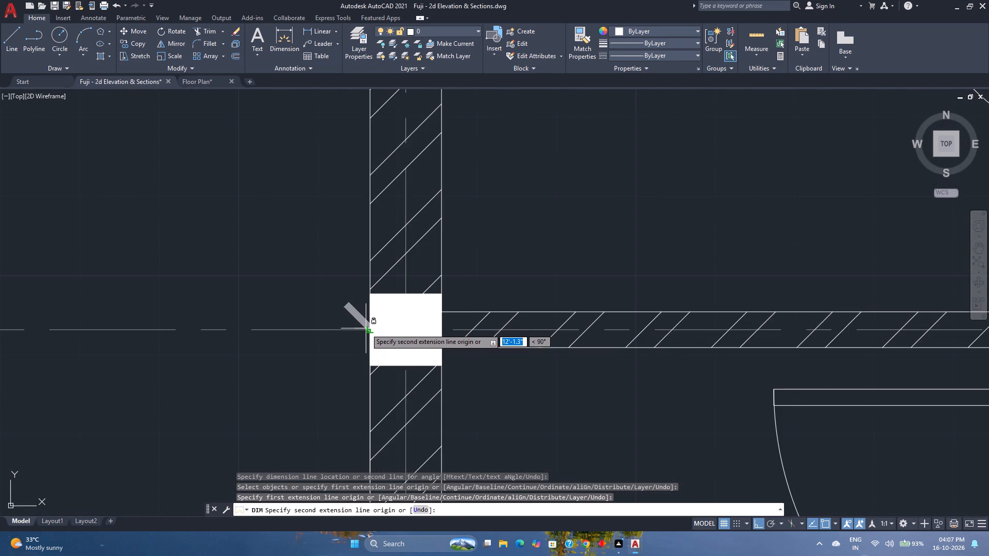
click(368, 329)
scroll(368, 329, down, 6)
middle_drag(343, 355, 342, 339)
middle_click(342, 339)
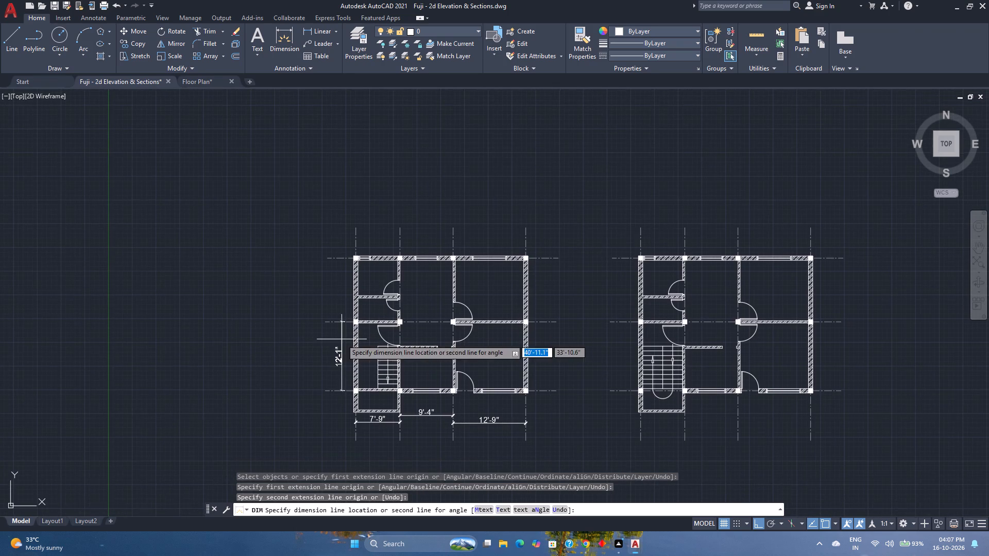
scroll(337, 355, up, 1)
click(342, 355)
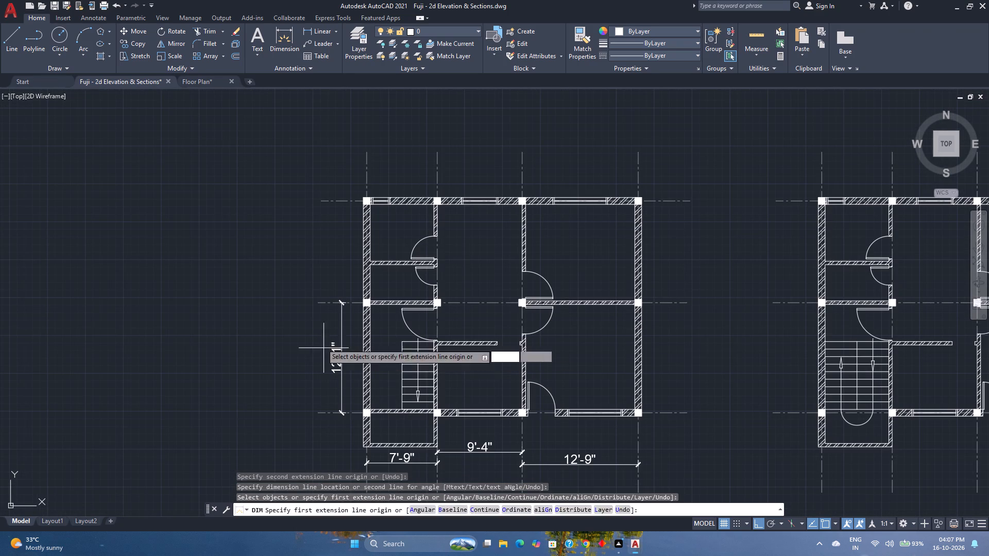
Dimension the vertical distance between the middle-row and top-row columns of the first plan, placing it outside the left exterior wall.
scroll(348, 294, up, 3)
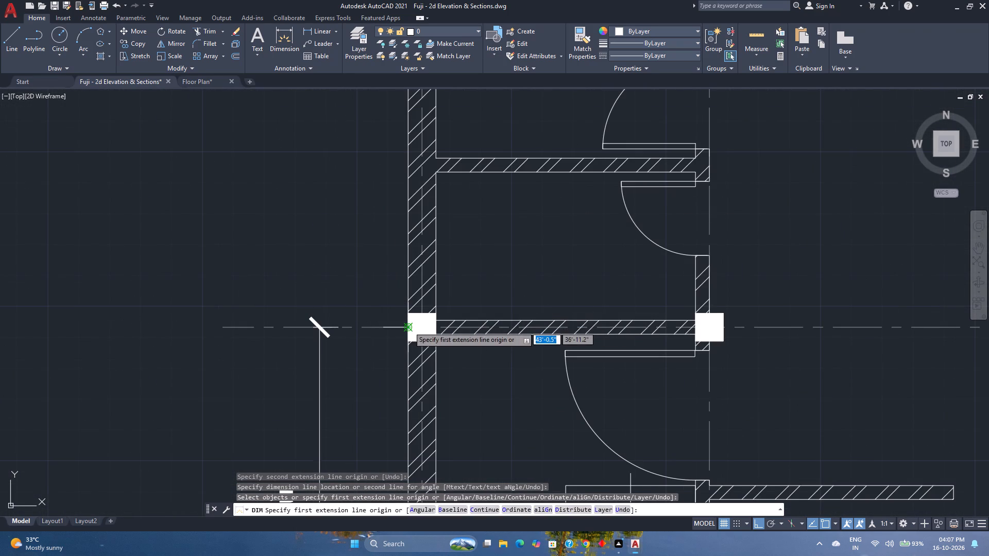
click(408, 326)
scroll(401, 299, down, 2)
middle_drag(401, 299, 396, 403)
middle_click(395, 404)
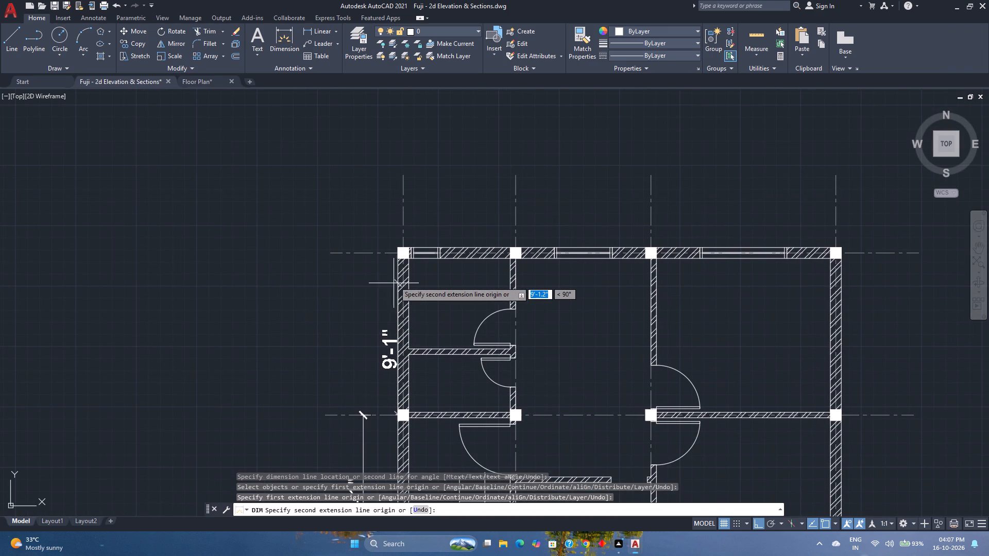
click(396, 251)
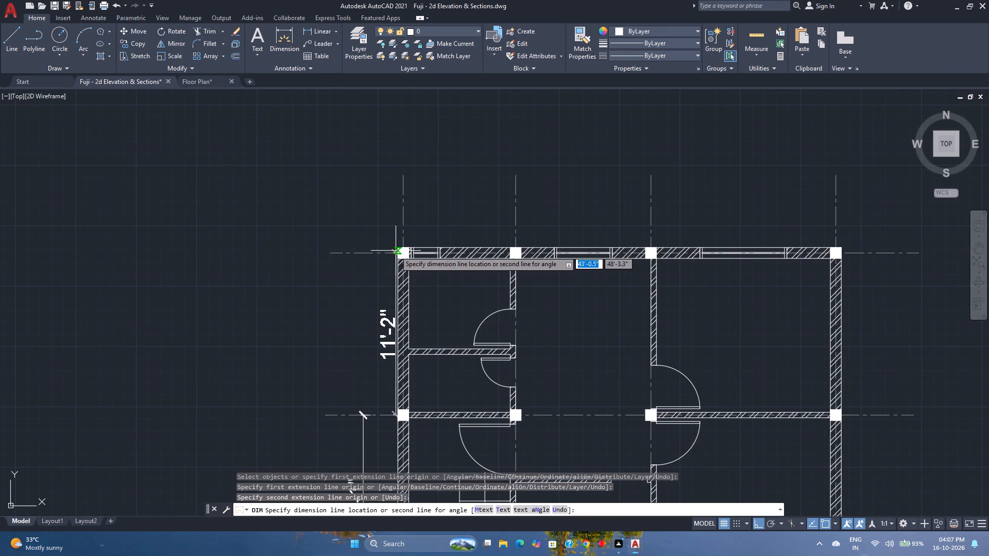
click(374, 269)
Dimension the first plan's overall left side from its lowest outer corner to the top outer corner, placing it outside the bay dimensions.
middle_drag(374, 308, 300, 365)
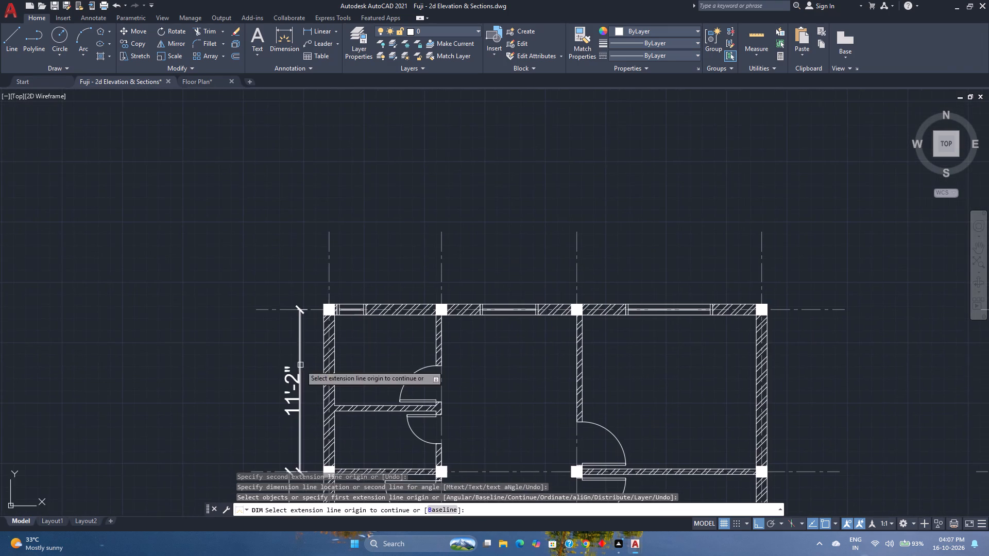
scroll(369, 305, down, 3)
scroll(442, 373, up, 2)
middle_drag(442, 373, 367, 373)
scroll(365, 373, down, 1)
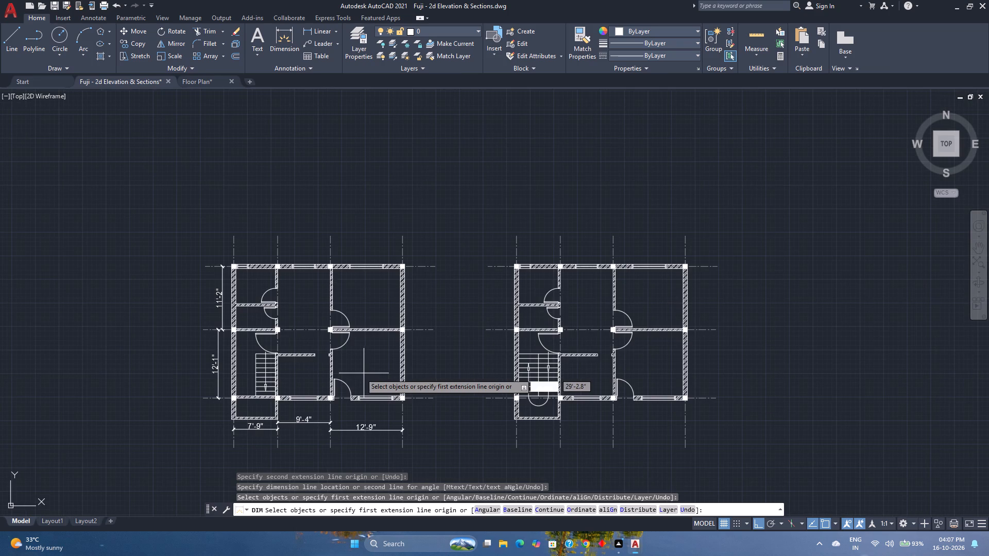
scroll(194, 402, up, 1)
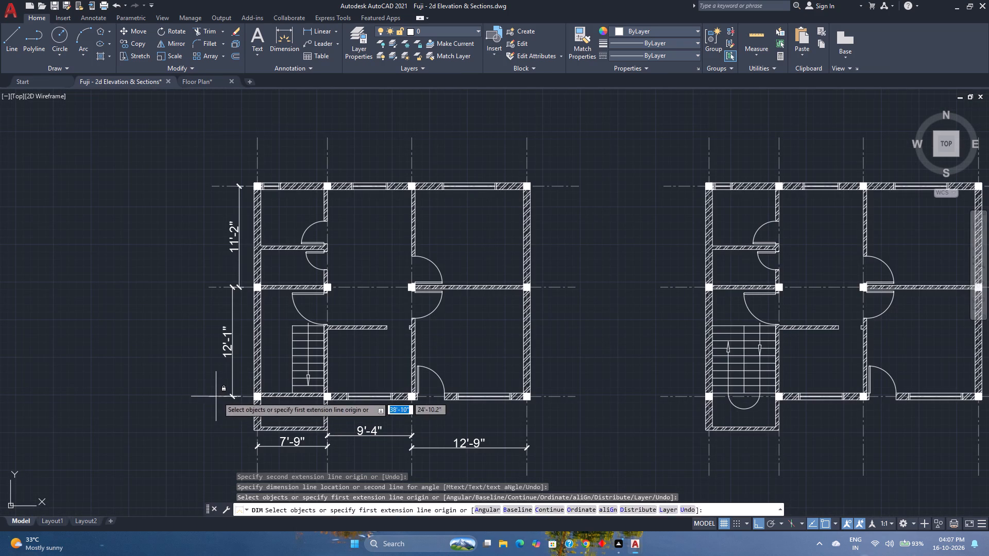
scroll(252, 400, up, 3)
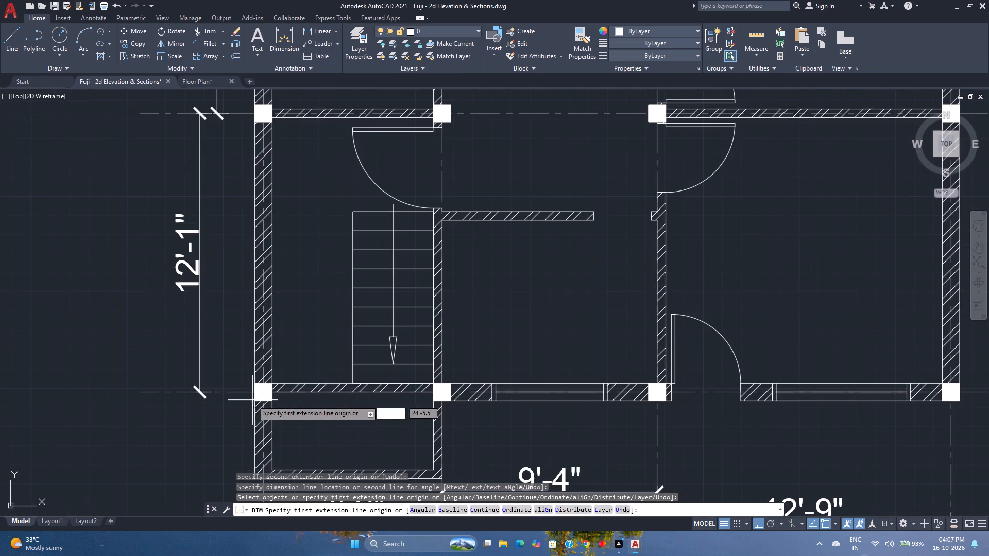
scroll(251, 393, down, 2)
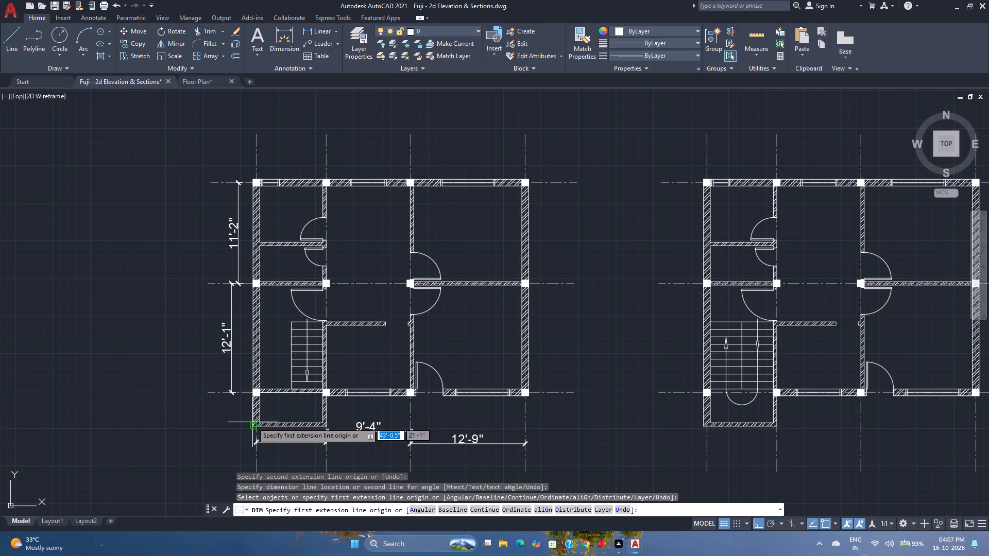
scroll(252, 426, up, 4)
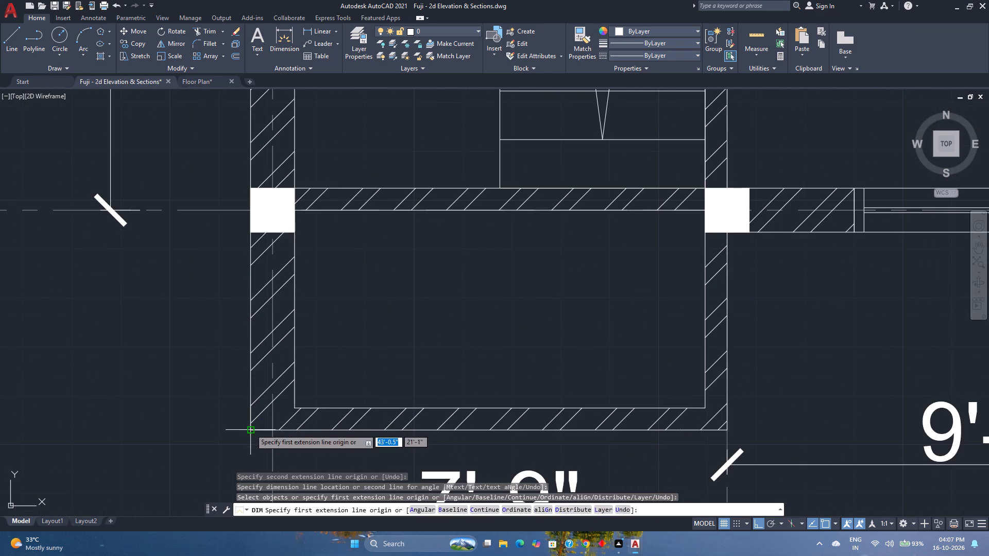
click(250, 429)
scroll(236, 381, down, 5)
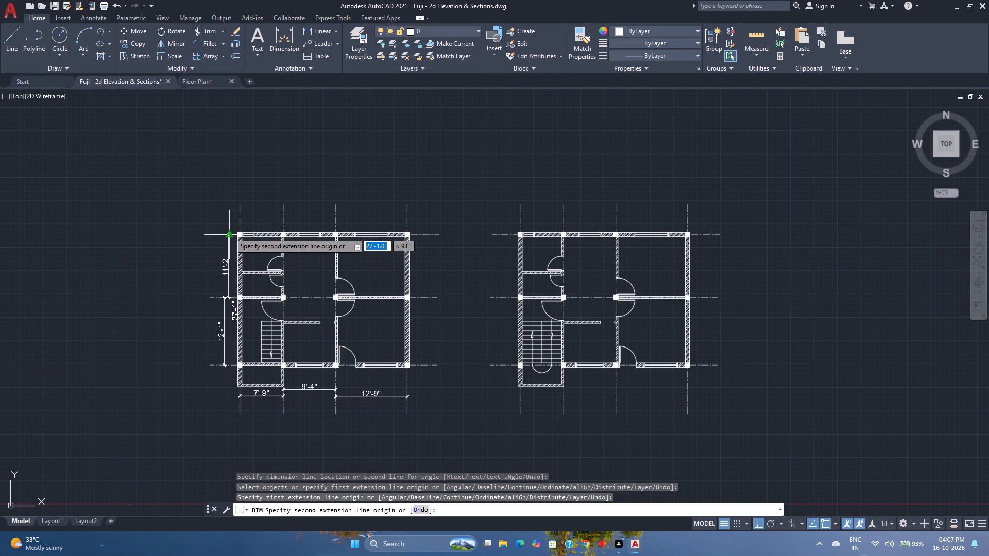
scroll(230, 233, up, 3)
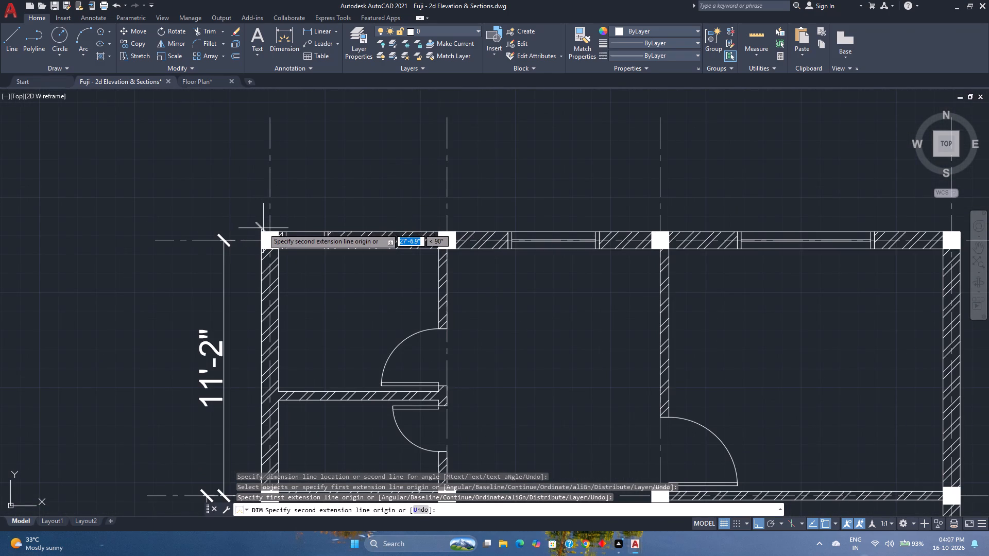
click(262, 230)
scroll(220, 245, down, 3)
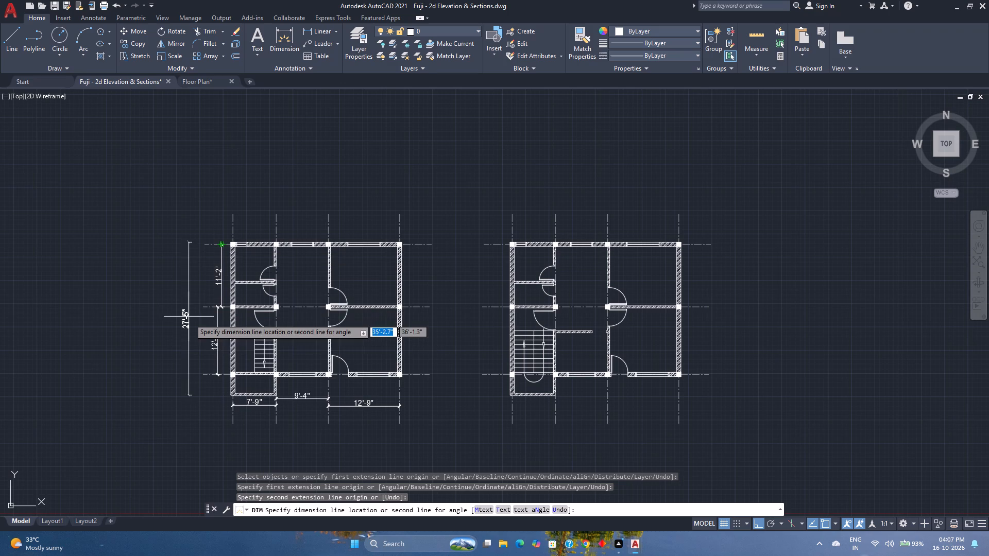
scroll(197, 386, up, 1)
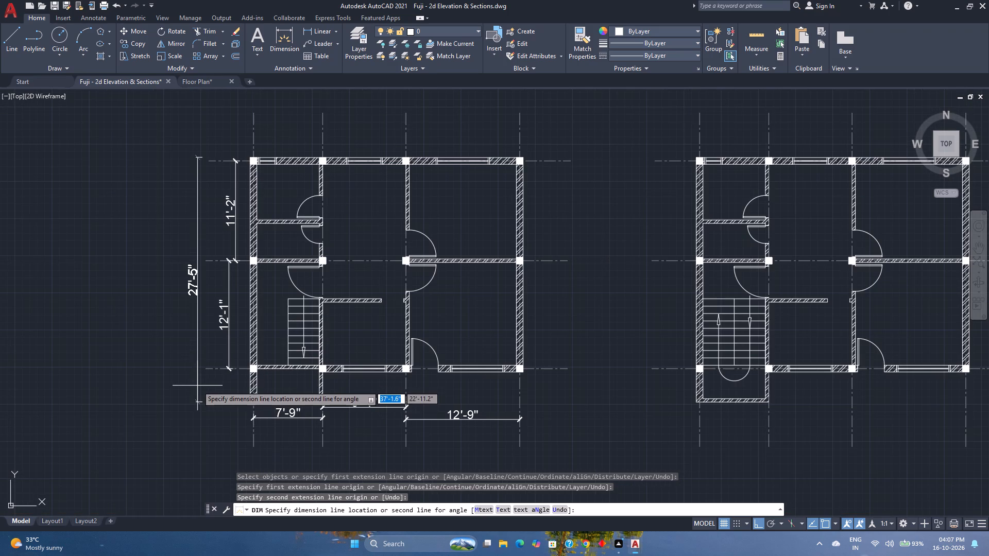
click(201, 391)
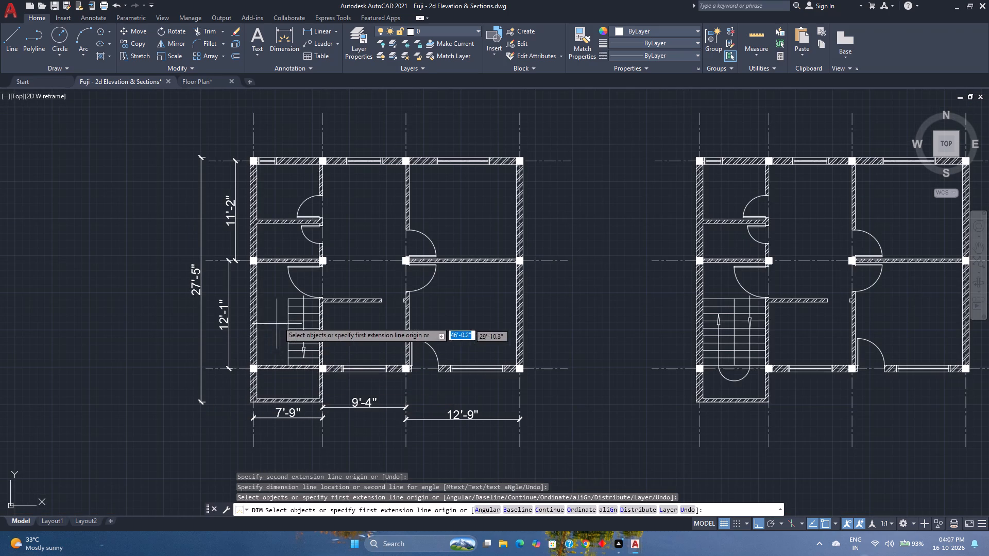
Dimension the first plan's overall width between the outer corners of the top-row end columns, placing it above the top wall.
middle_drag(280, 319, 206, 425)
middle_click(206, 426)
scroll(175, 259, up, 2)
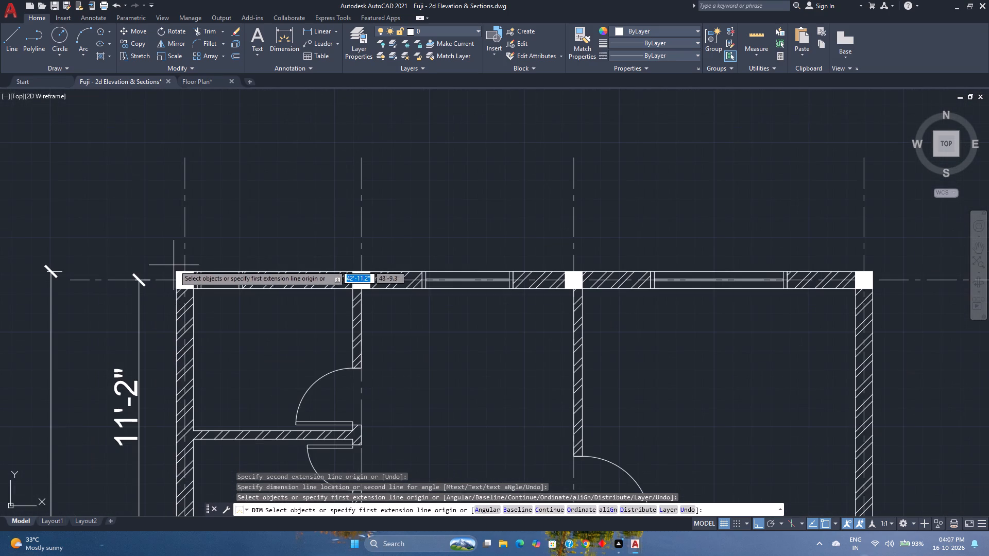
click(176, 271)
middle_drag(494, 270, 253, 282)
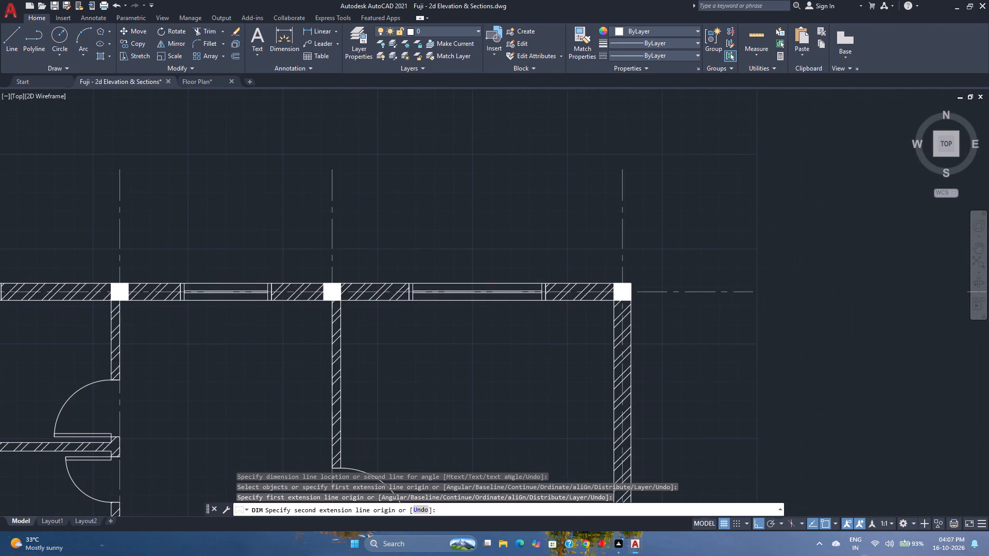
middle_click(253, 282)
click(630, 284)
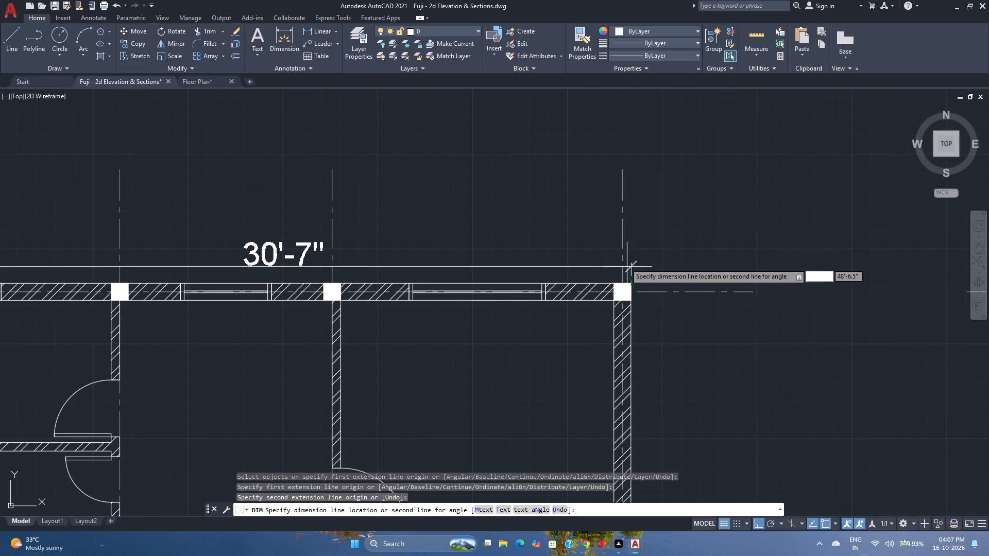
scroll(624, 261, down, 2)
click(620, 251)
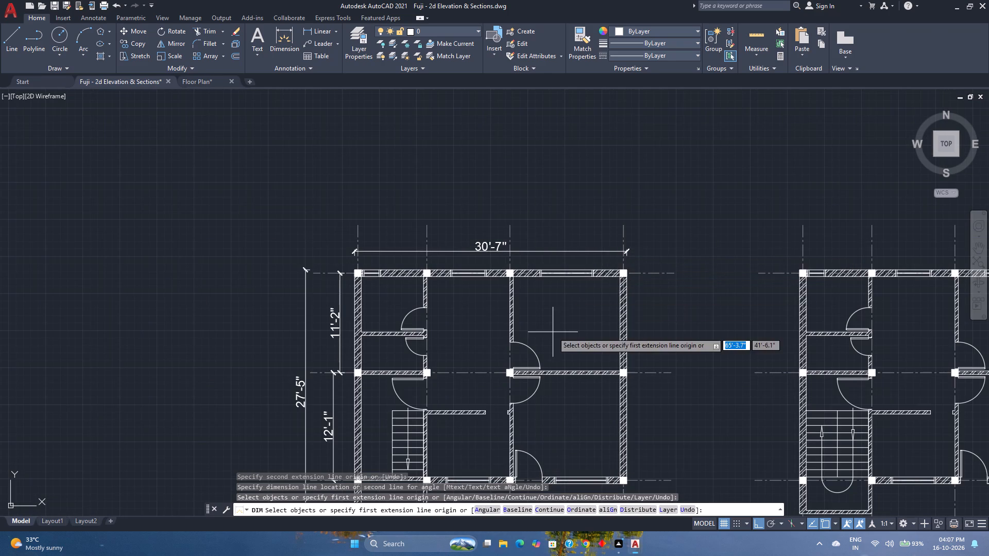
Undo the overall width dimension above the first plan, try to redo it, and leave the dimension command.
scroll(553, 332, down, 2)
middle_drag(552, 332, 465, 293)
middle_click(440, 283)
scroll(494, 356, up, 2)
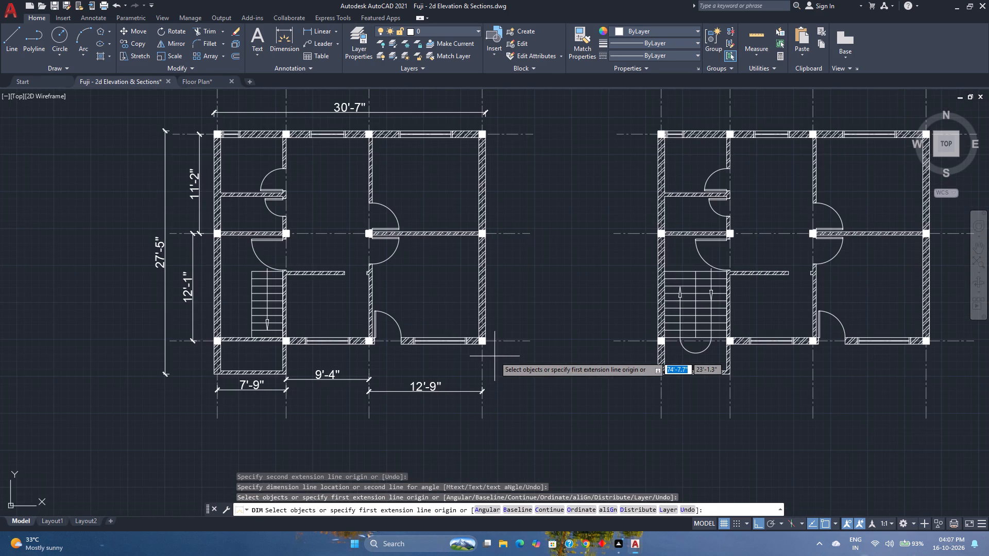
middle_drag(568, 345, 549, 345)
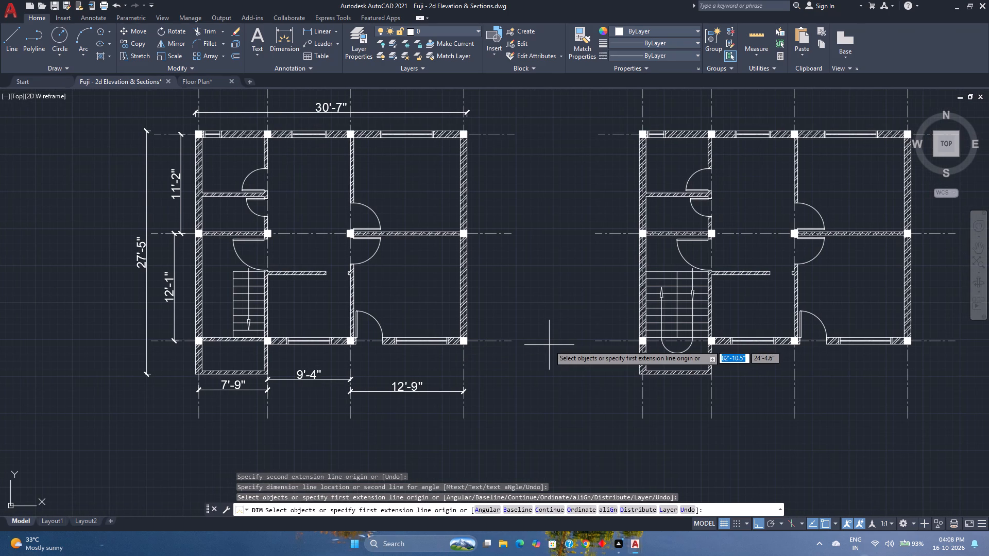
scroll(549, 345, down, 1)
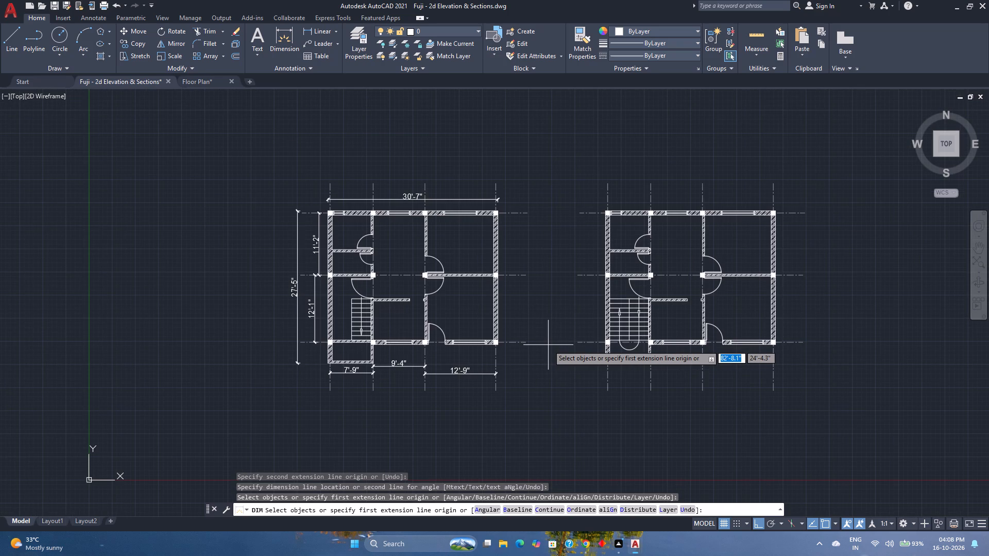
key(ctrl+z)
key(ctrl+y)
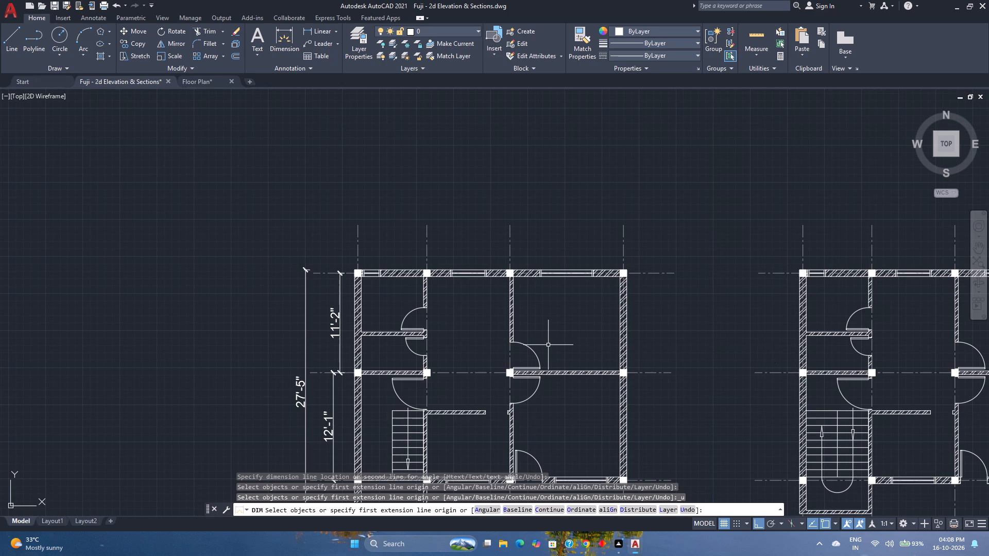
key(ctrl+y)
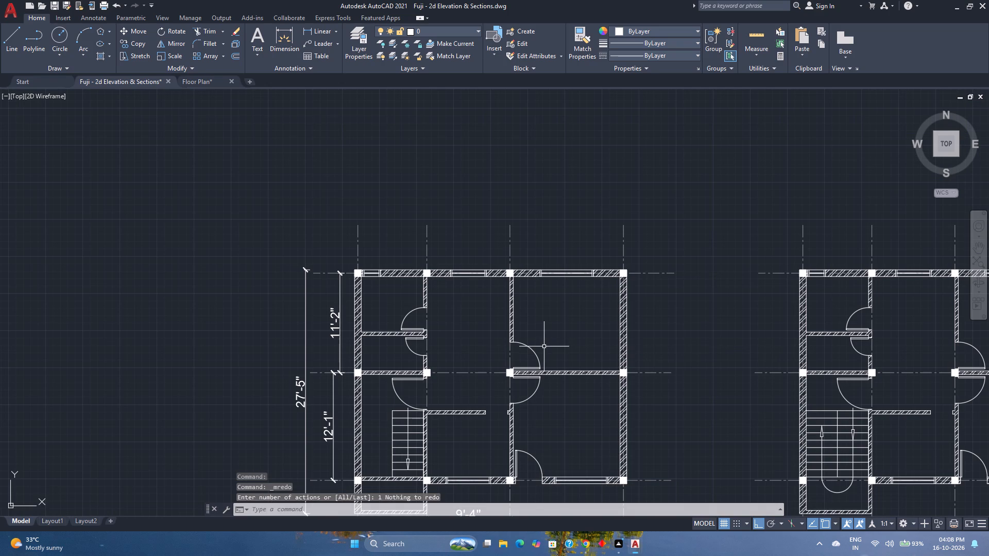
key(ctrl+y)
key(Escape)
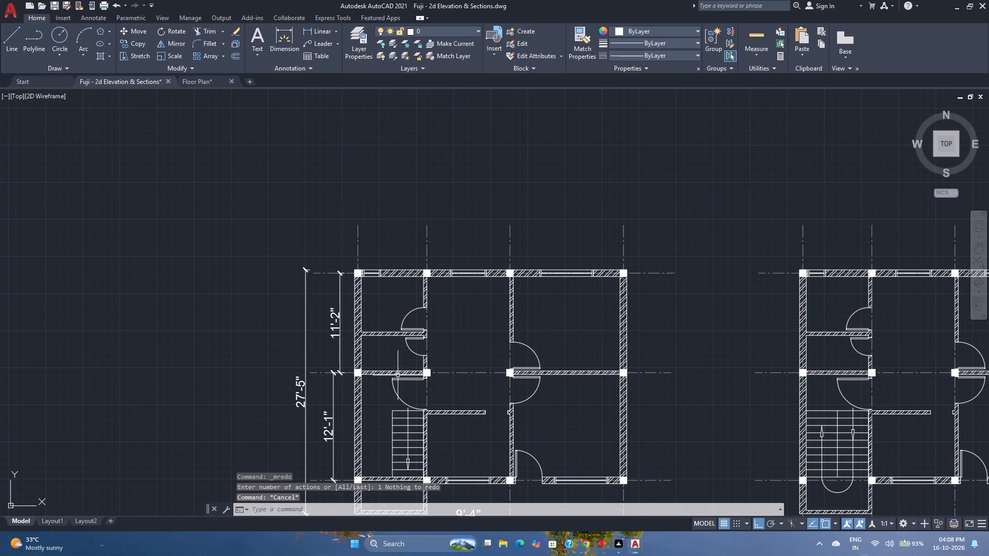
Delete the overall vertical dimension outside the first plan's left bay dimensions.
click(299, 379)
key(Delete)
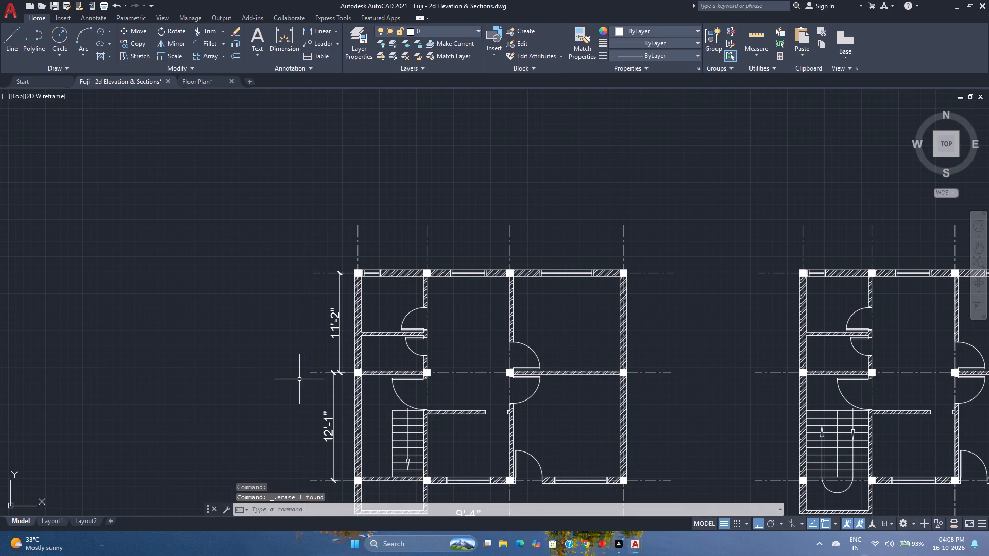
Dimension the vertical distance between the bottom-row and top-row columns along the first plan's right exterior wall, placing it outside that wall.
scroll(300, 377, down, 2)
middle_drag(300, 377, 282, 329)
middle_click(282, 329)
scroll(350, 344, up, 1)
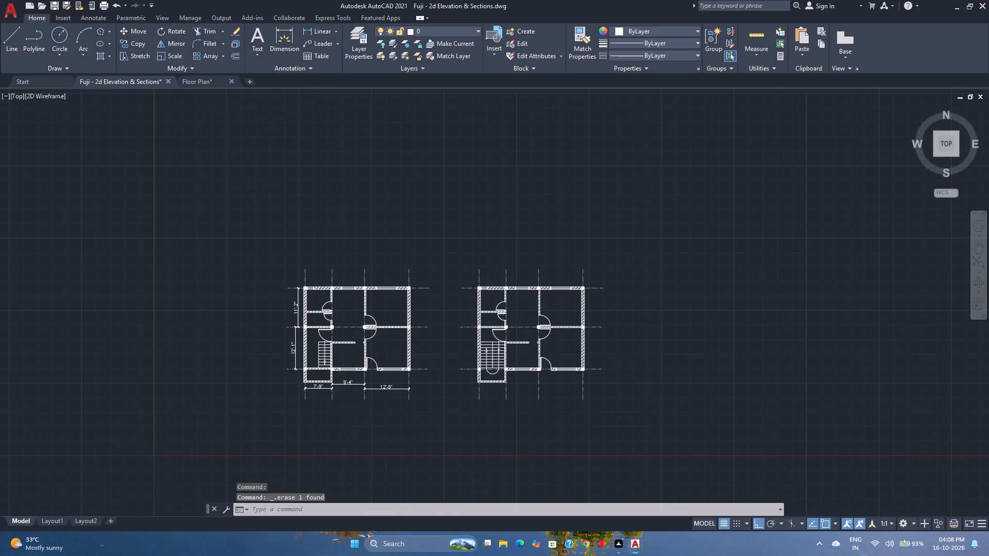
click(279, 39)
scroll(482, 381, up, 3)
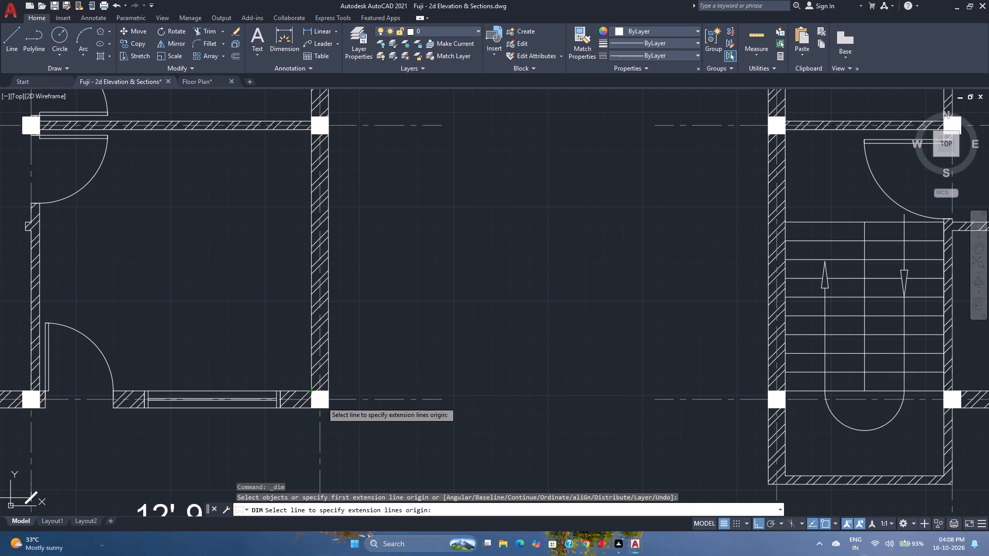
scroll(326, 402, up, 2)
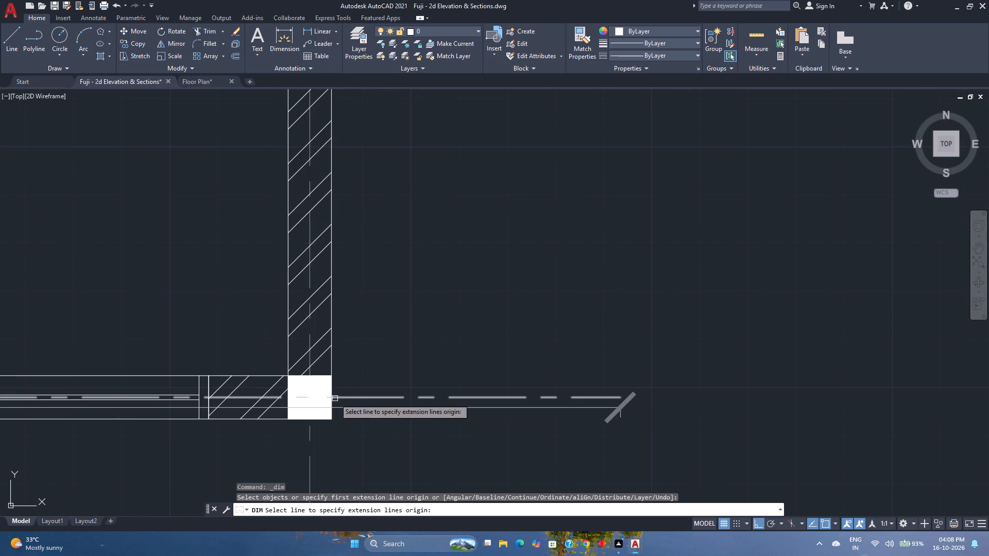
click(331, 398)
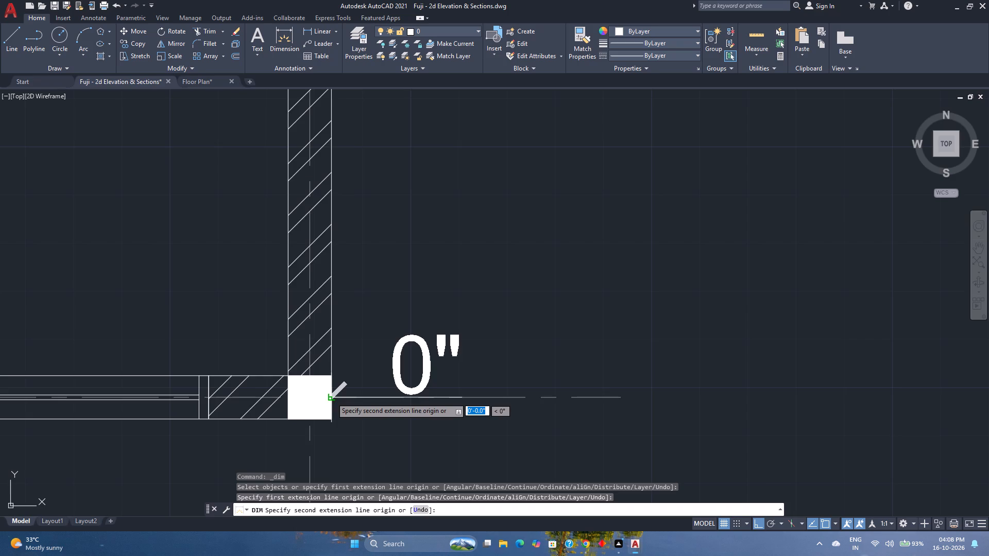
scroll(331, 397, down, 4)
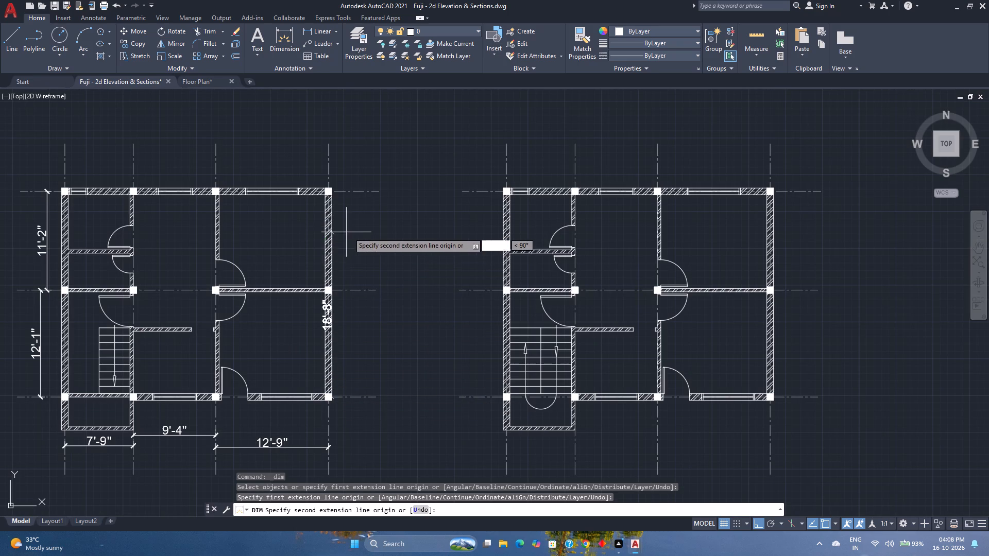
scroll(314, 201, up, 2)
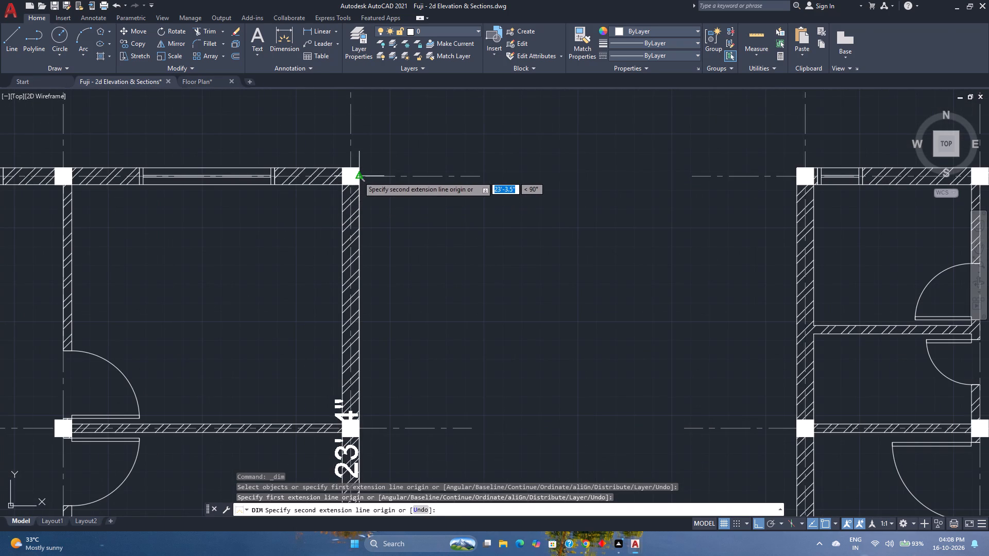
click(358, 176)
scroll(405, 181, down, 1)
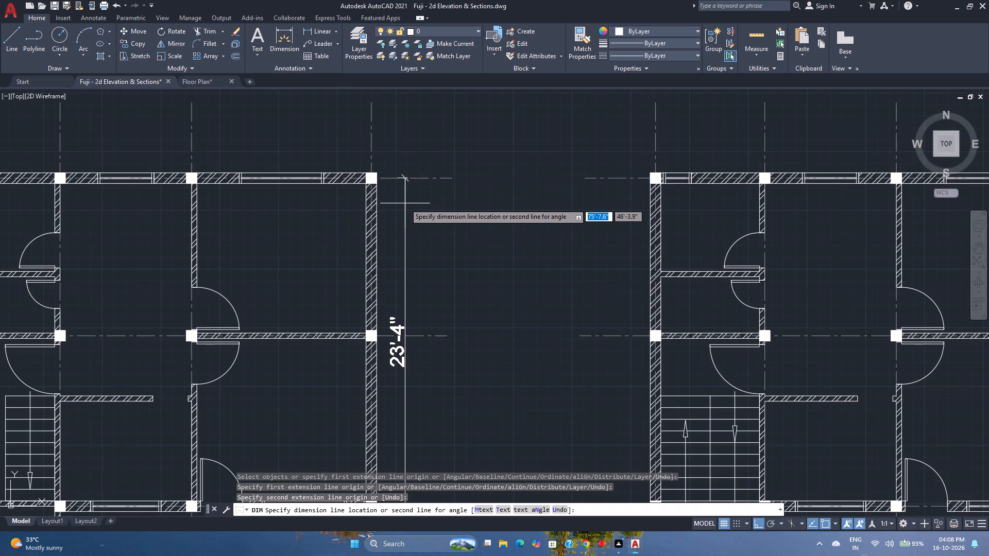
click(405, 203)
middle_drag(405, 254, 389, 204)
middle_click(389, 201)
scroll(388, 196, down, 1)
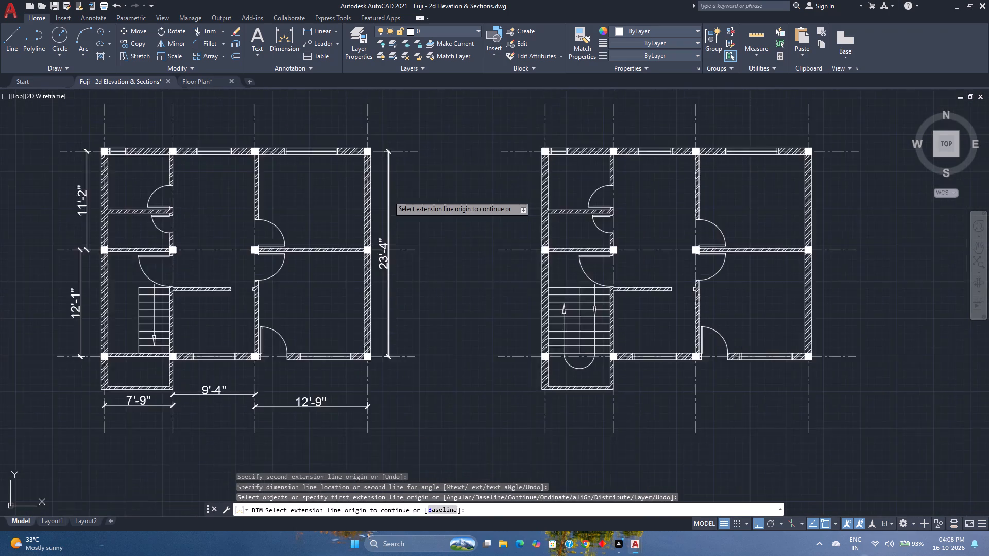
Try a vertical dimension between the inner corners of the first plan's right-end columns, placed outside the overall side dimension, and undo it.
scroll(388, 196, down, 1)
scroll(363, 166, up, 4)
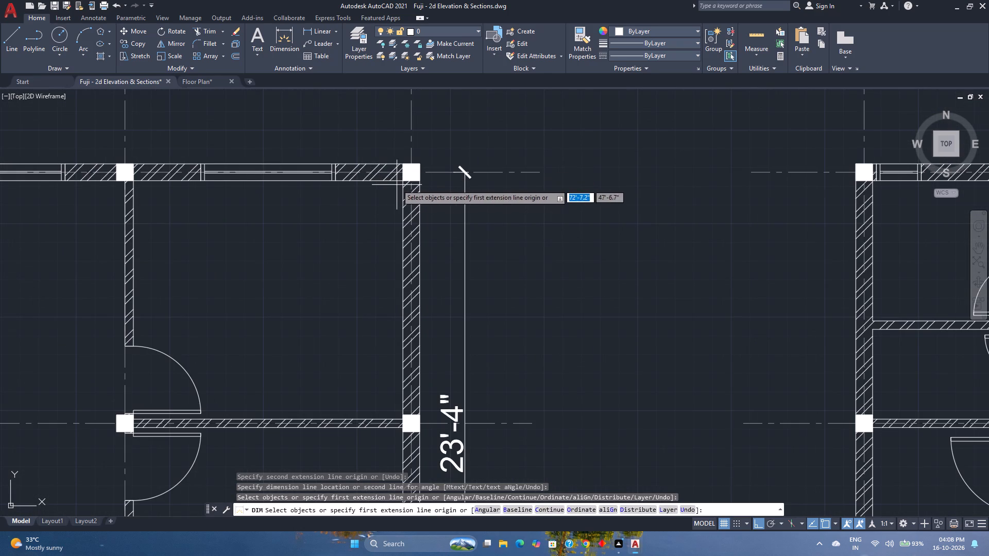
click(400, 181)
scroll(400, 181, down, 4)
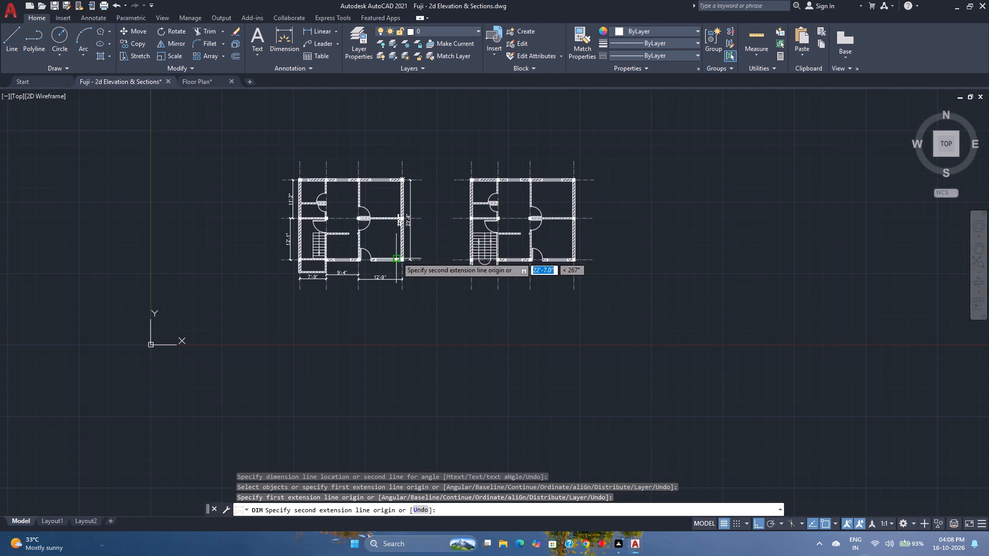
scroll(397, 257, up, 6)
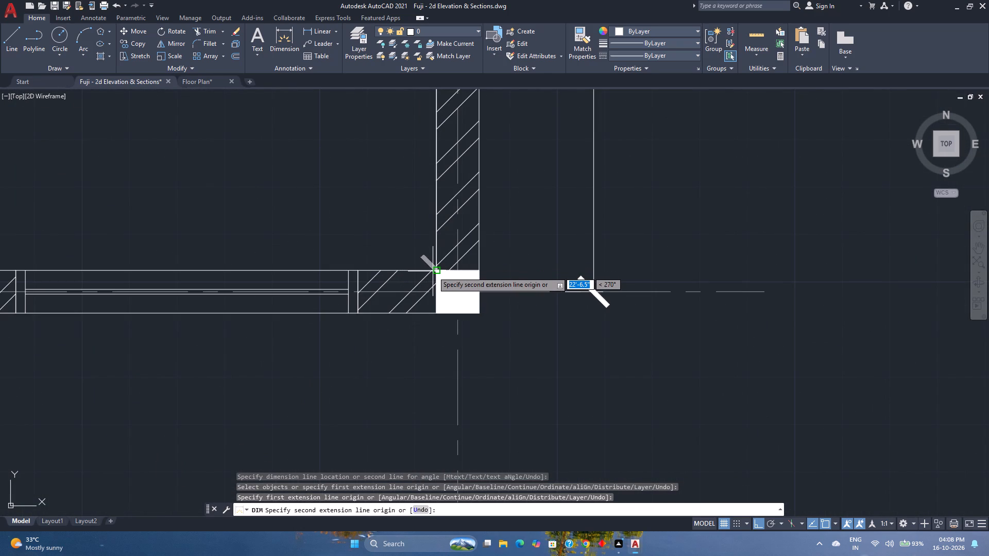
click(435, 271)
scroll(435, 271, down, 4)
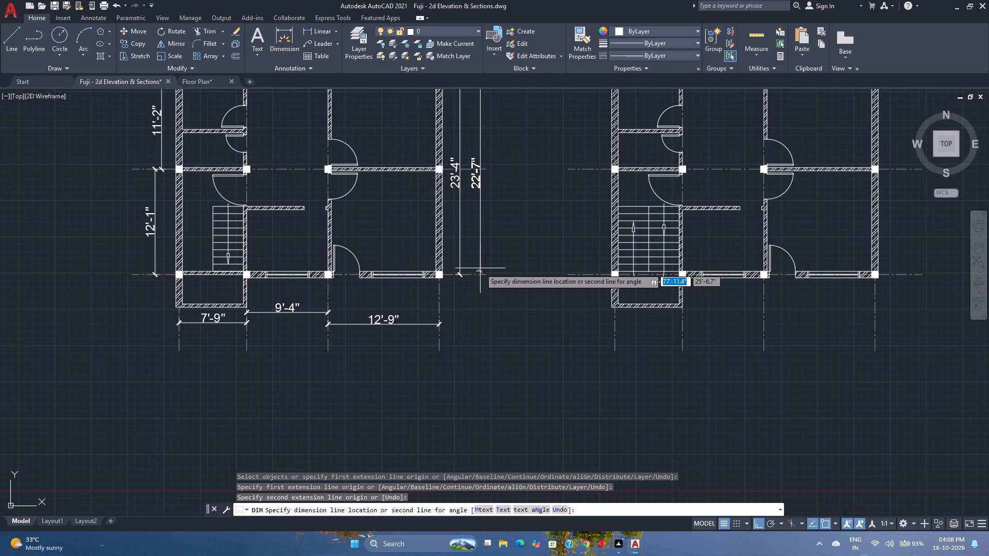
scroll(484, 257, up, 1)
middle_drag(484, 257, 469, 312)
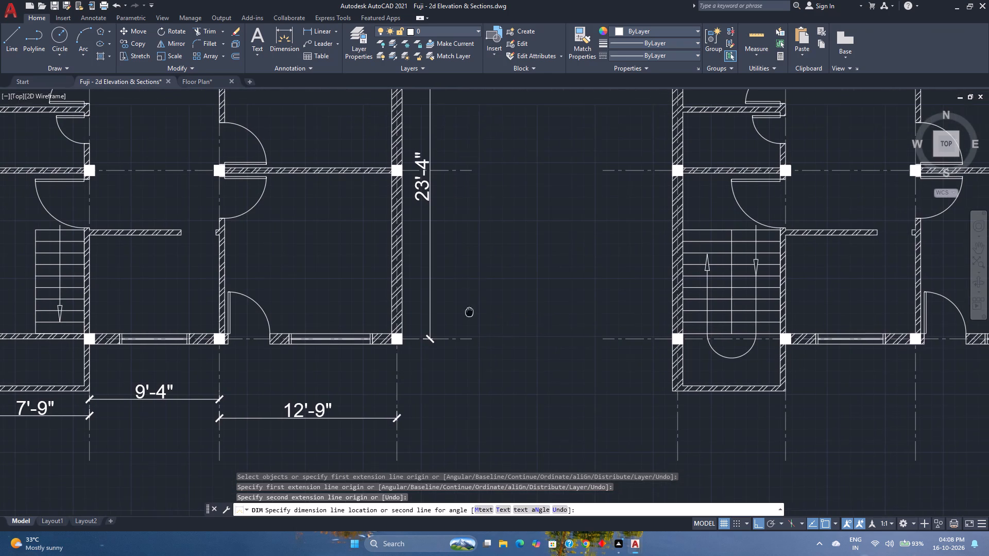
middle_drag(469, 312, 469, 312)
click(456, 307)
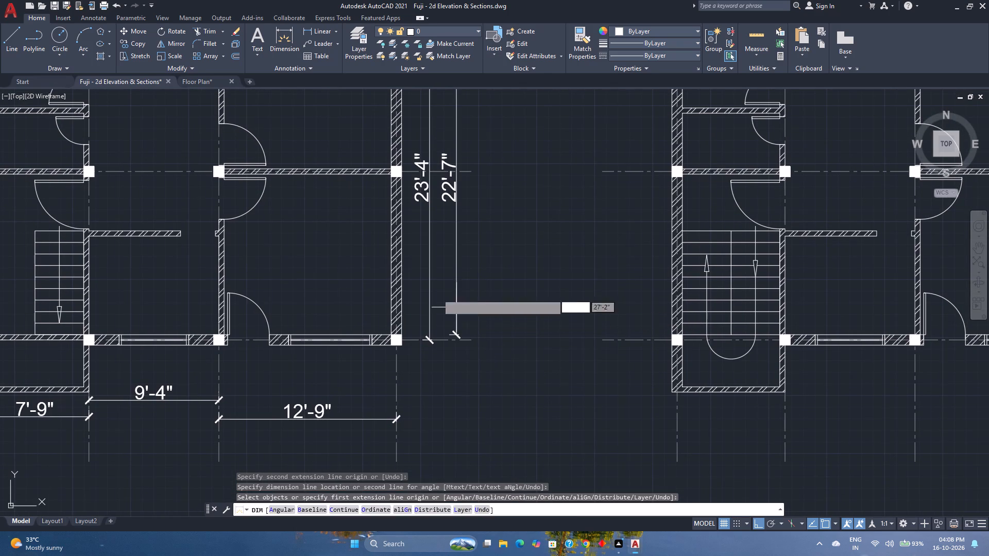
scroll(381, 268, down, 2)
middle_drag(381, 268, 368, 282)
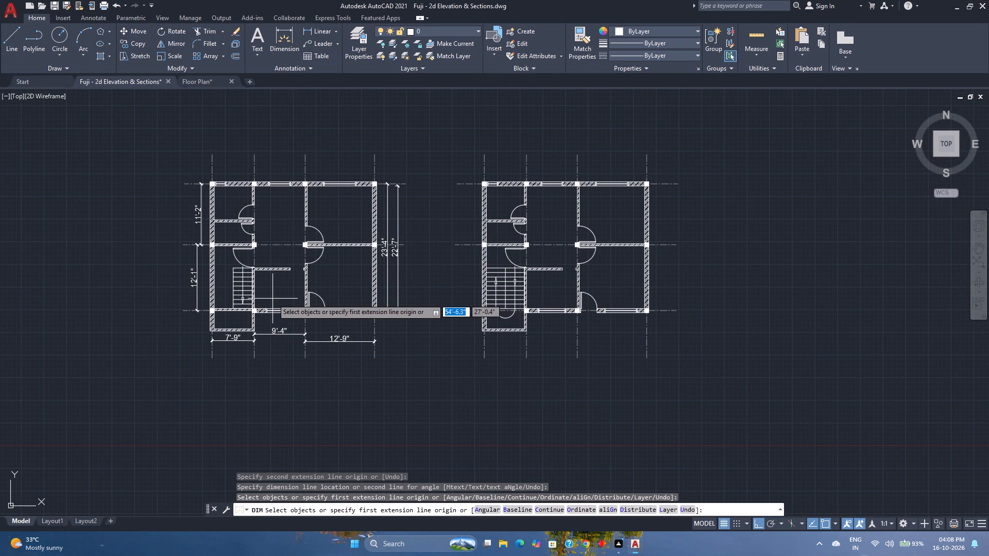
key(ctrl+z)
Dimension the first plan's overall width between the outer corners of the top-row end columns, placing it just above the top wall.
scroll(279, 290, down, 2)
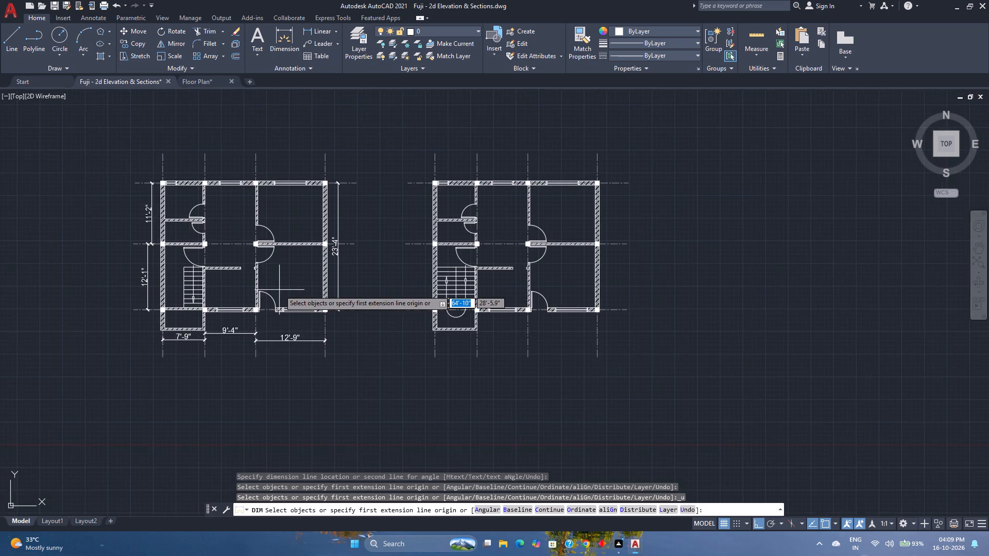
middle_drag(280, 290, 288, 335)
scroll(240, 216, up, 3)
scroll(224, 226, down, 1)
middle_drag(224, 226, 241, 242)
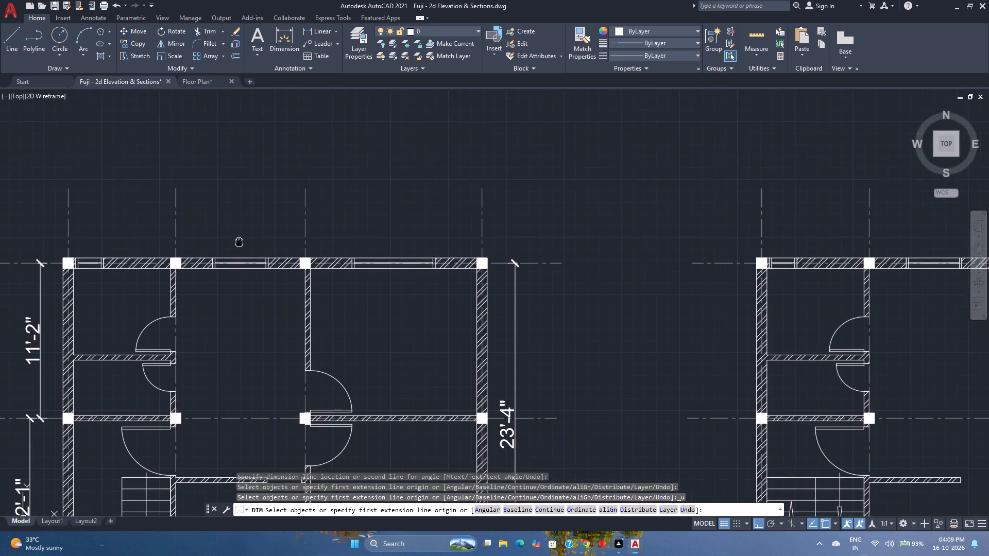
middle_drag(241, 242, 249, 252)
click(76, 271)
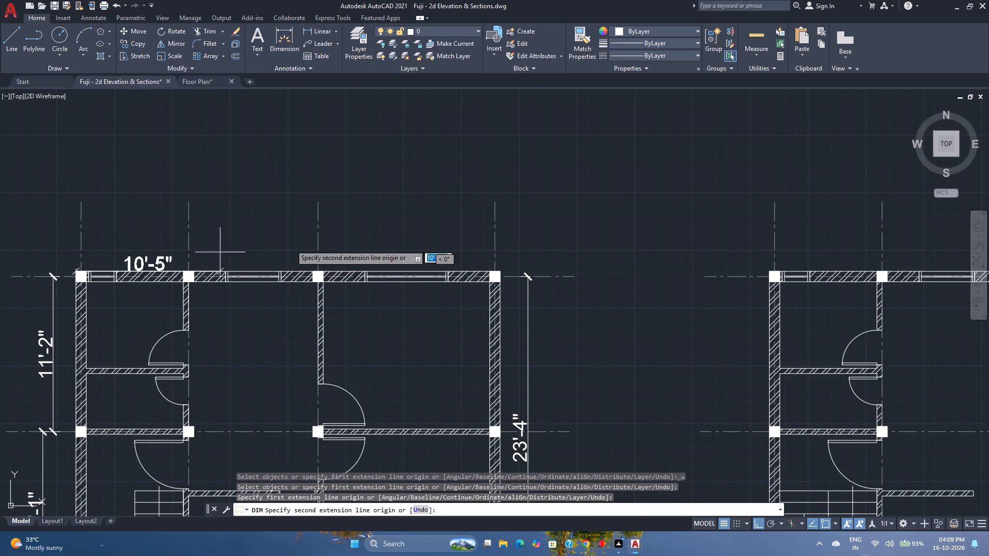
click(501, 270)
click(501, 252)
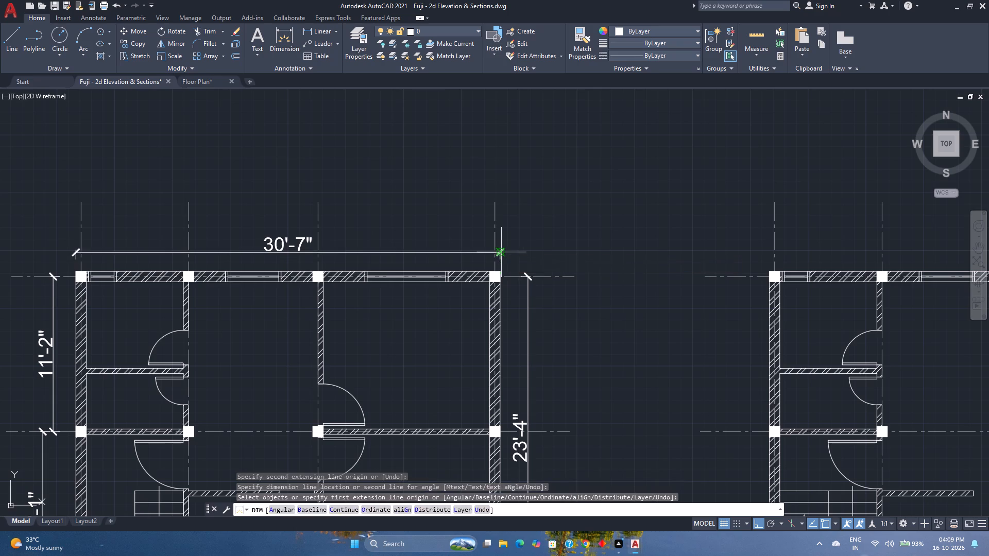
scroll(356, 257, down, 2)
middle_drag(356, 257, 389, 238)
middle_click(389, 238)
key(Escape)
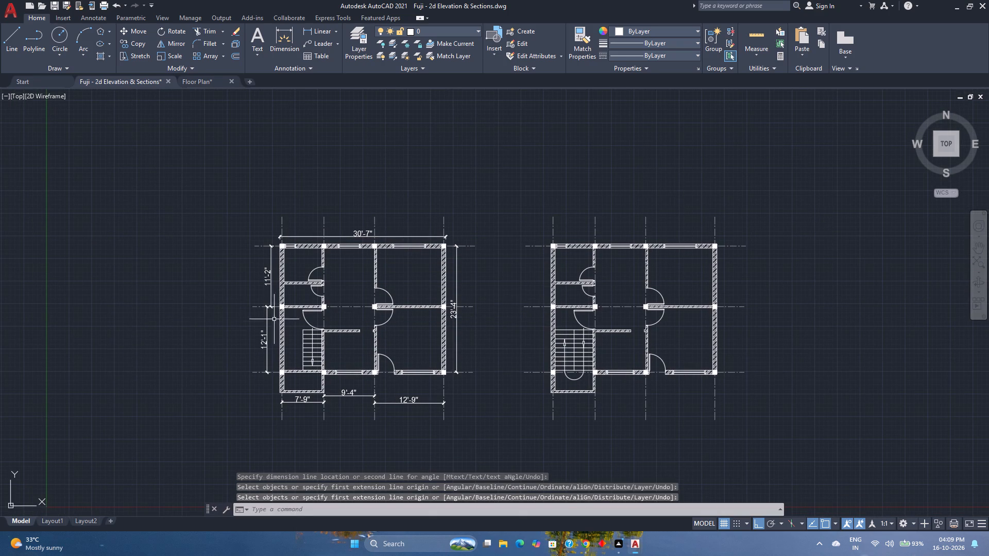
Move the first plan's 12'-1" dimension line closer to the left exterior wall, nearly in line with the upper bay dimension.
click(264, 341)
scroll(264, 341, up, 3)
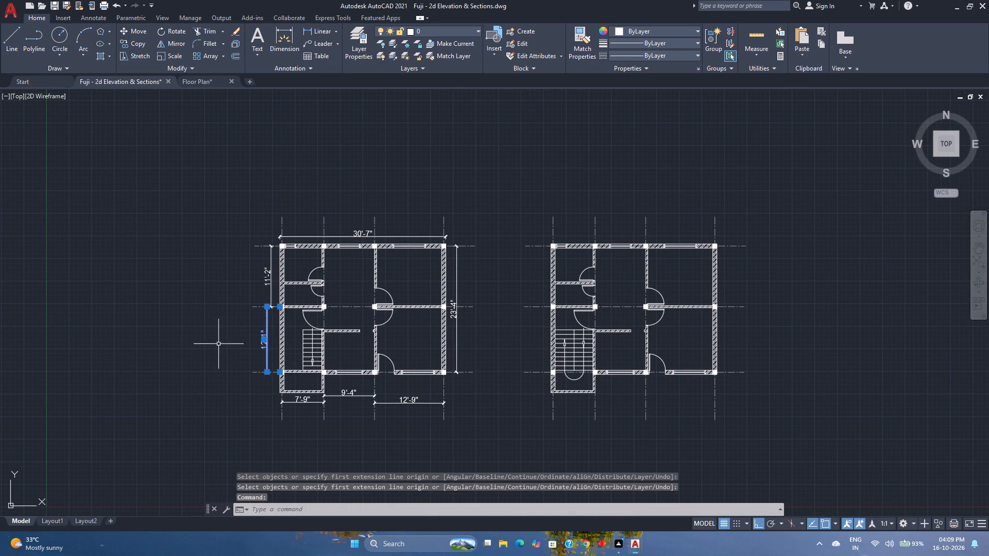
scroll(236, 345, up, 3)
click(348, 325)
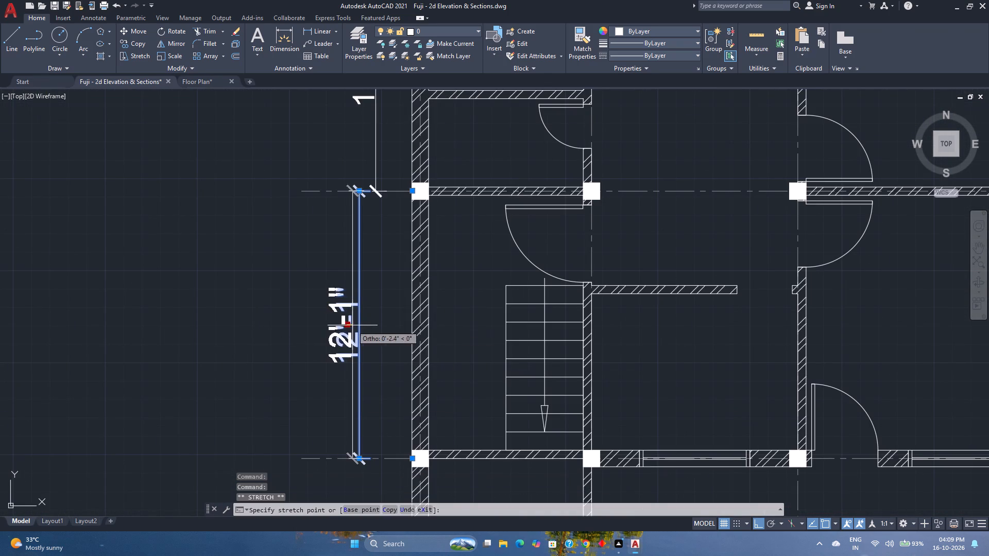
scroll(371, 325, up, 1)
click(371, 325)
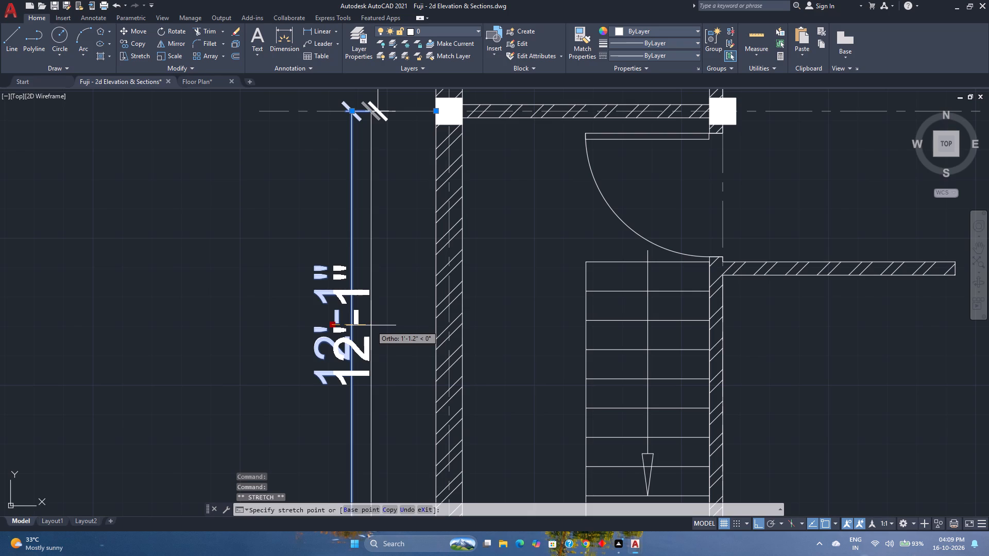
scroll(371, 325, down, 2)
key(Escape)
Save the dimensioned drawing.
scroll(257, 329, down, 3)
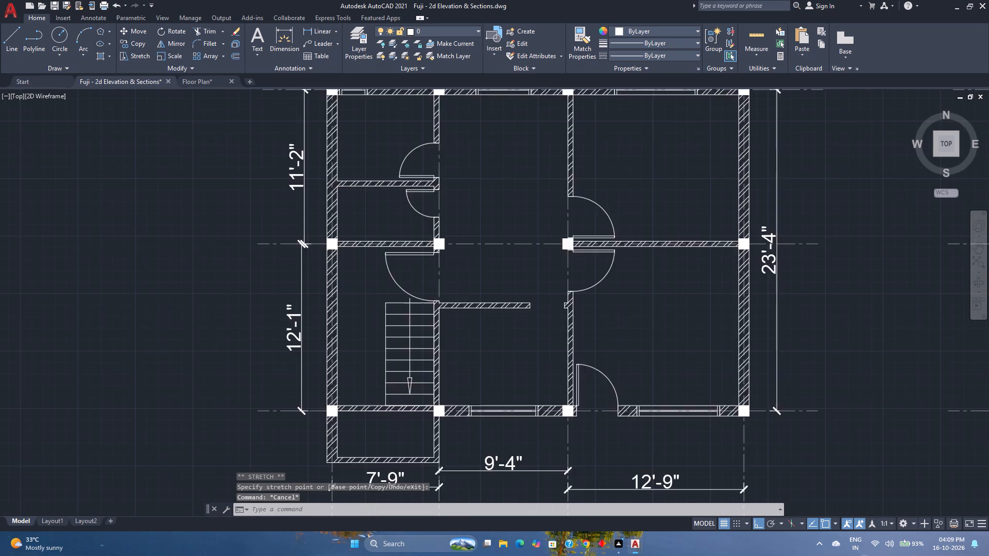
middle_drag(252, 345, 162, 304)
middle_click(161, 304)
middle_drag(160, 303, 149, 332)
middle_click(148, 333)
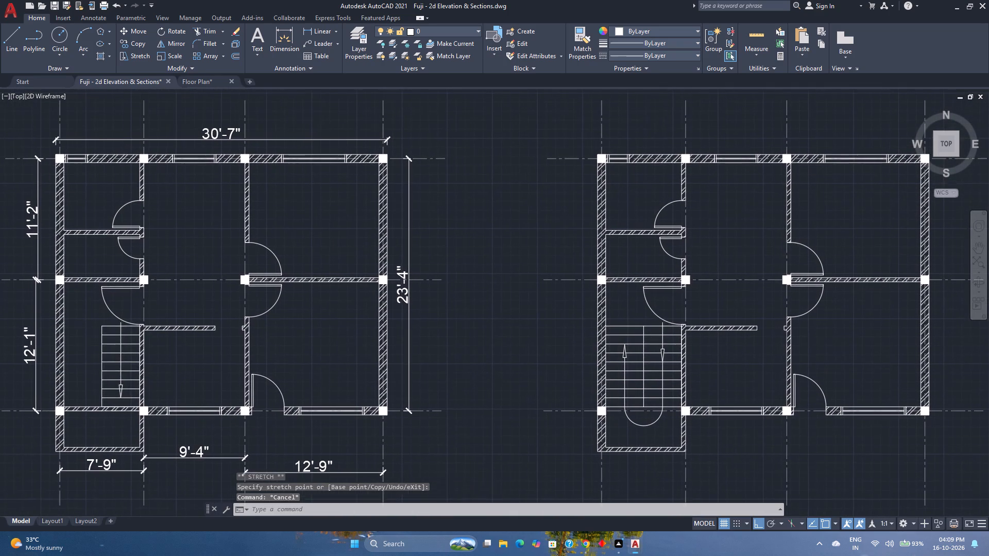
key(ctrl+s)
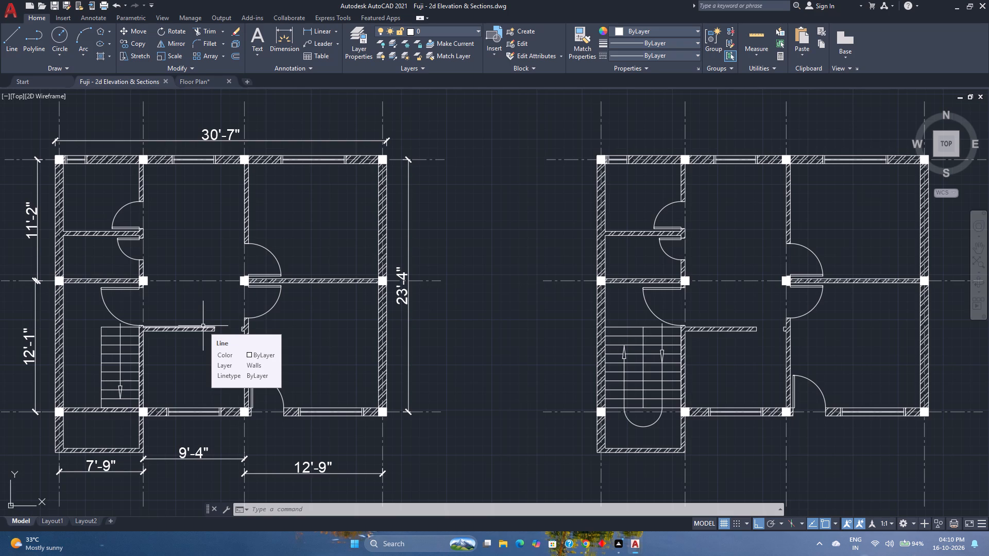
Draw vertical construction lines through the first plan's left exterior wall outer face and both faces of the first interior wall.
scroll(225, 338, down, 1)
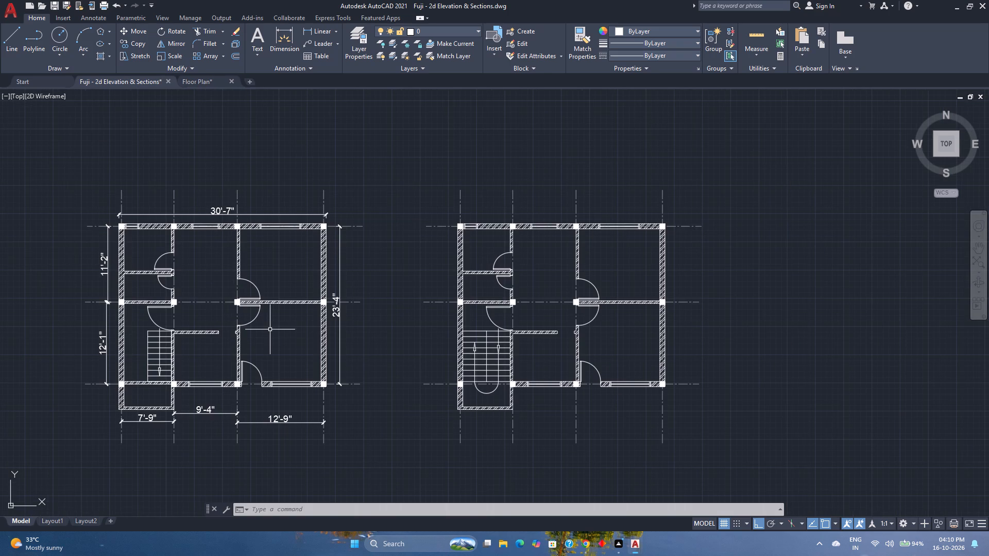
scroll(287, 356, down, 1)
scroll(349, 356, up, 1)
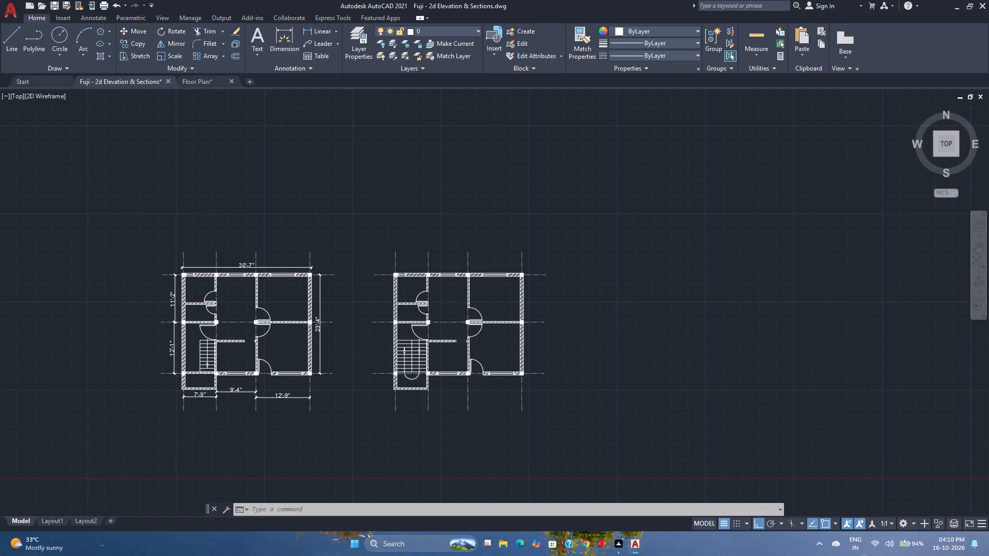
middle_drag(349, 356, 364, 383)
middle_drag(245, 302, 268, 324)
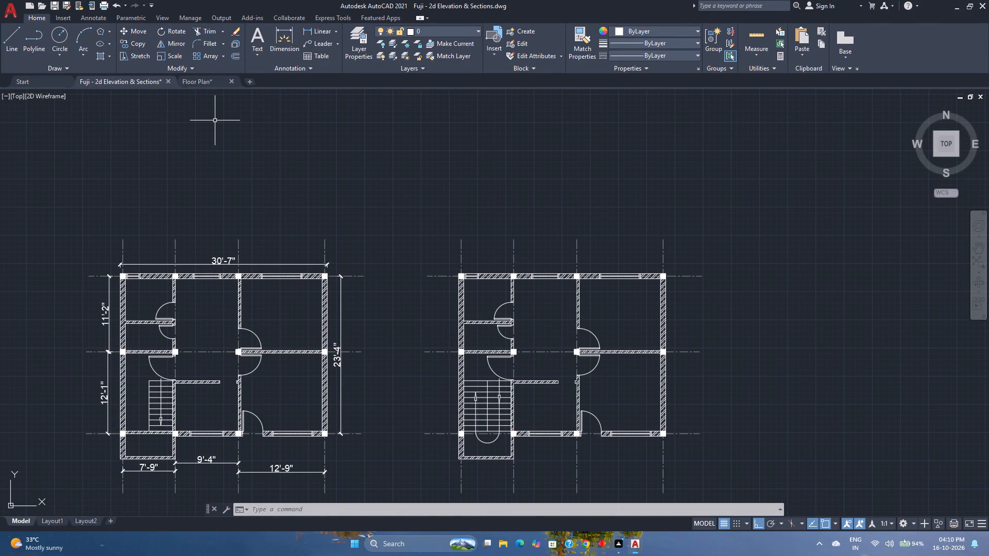
text(xl)
key(Return)
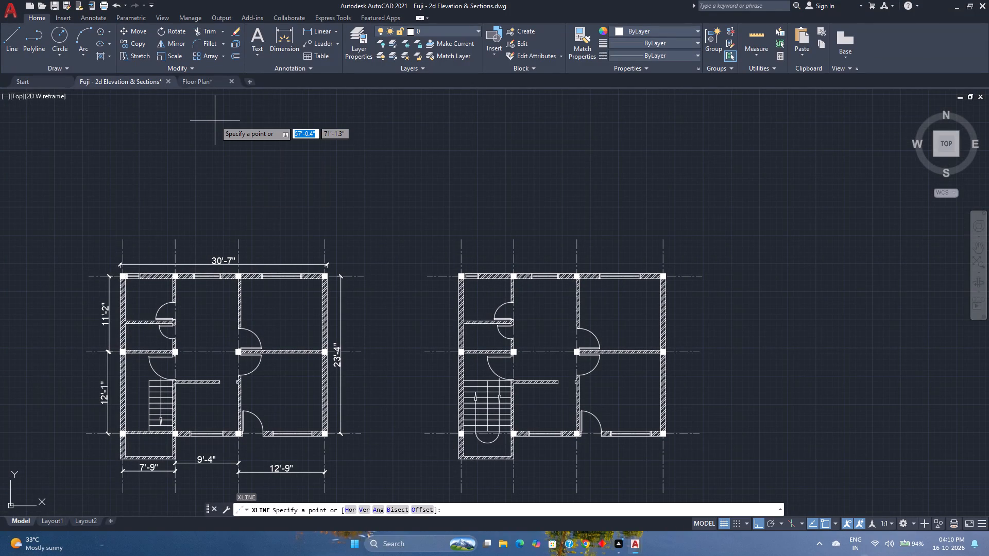
key(v)
key(Return)
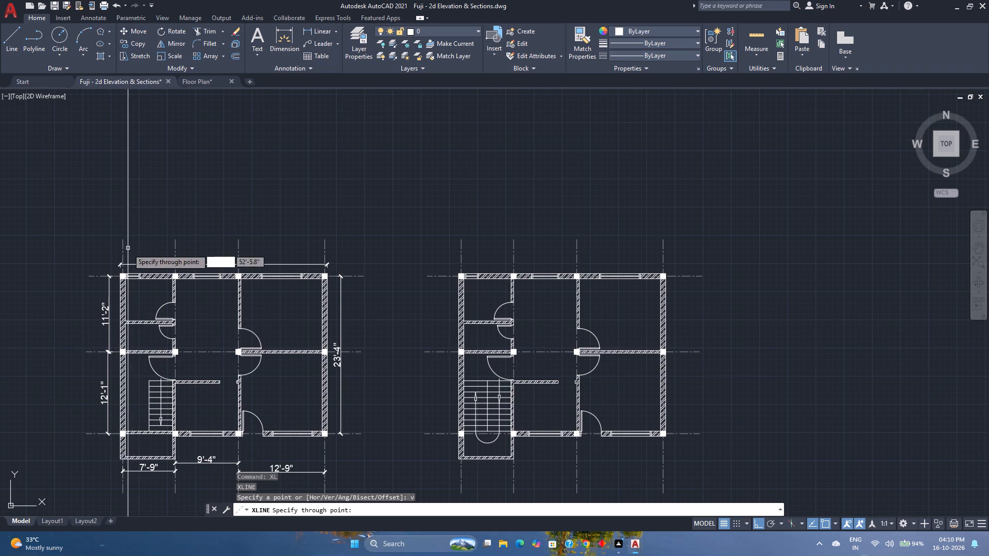
scroll(126, 251, up, 2)
scroll(107, 310, up, 2)
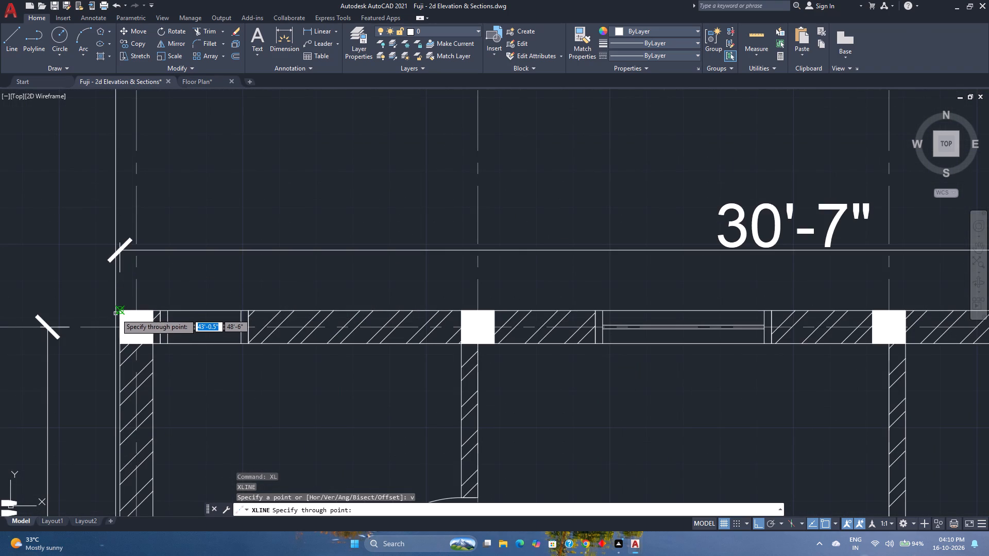
click(118, 314)
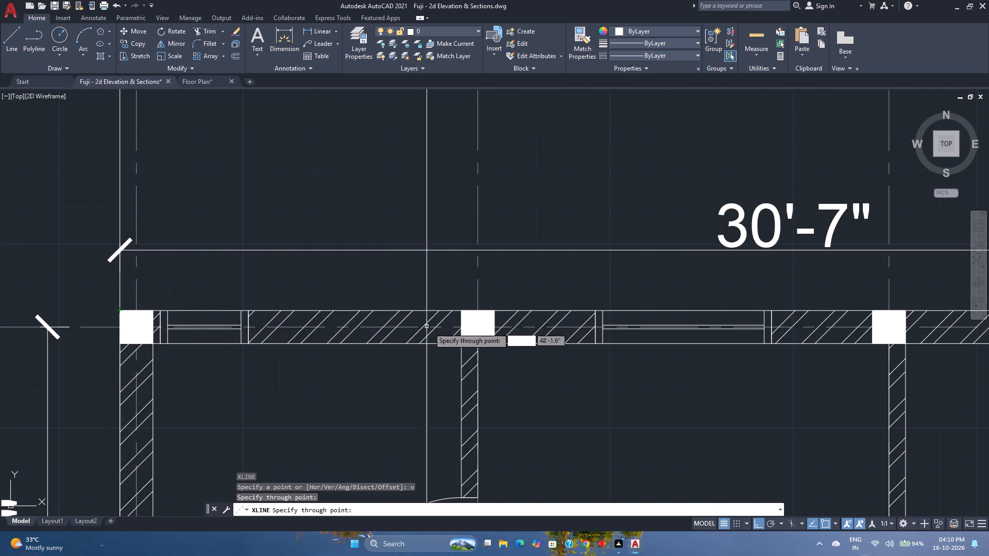
click(461, 343)
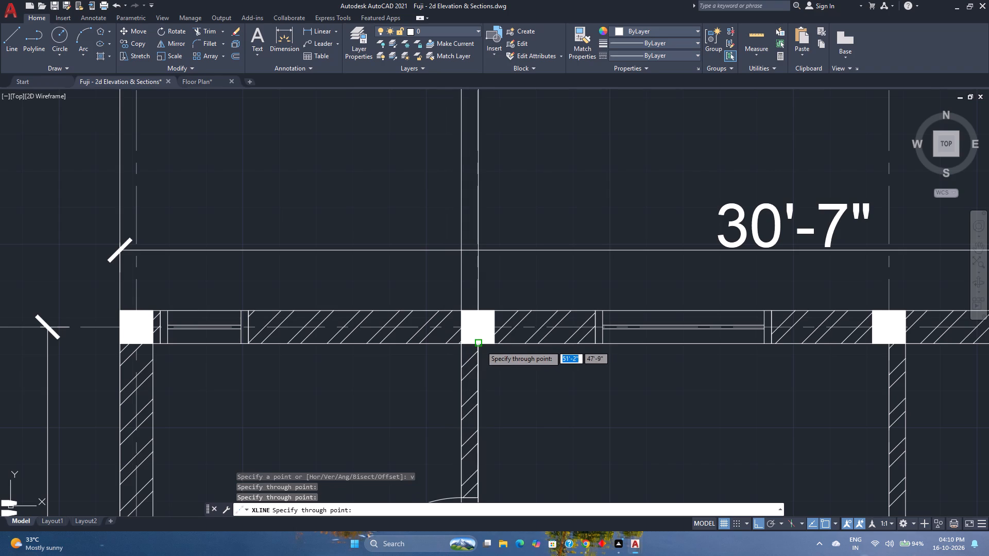
click(481, 345)
Add vertical construction lines through both faces of the first plan's second interior wall and right exterior wall, and end the command.
scroll(479, 349, down, 1)
middle_drag(479, 349, 178, 316)
middle_click(178, 316)
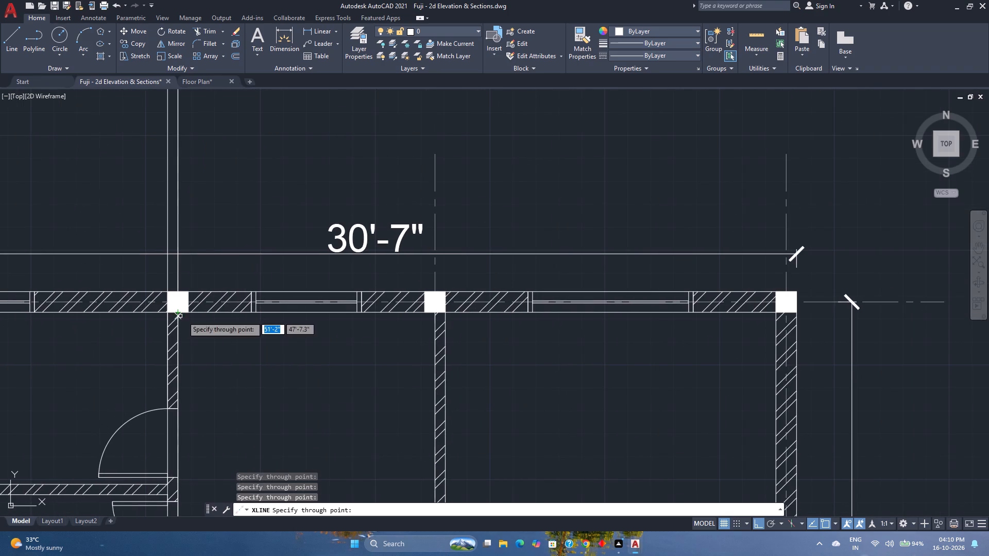
scroll(435, 313, up, 2)
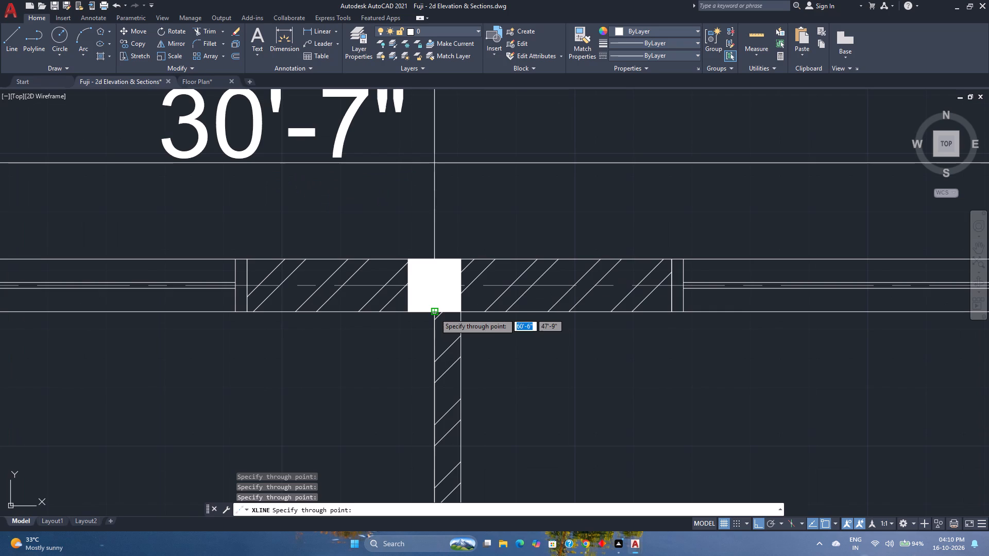
click(435, 313)
click(460, 312)
scroll(460, 312, down, 2)
middle_click(460, 312)
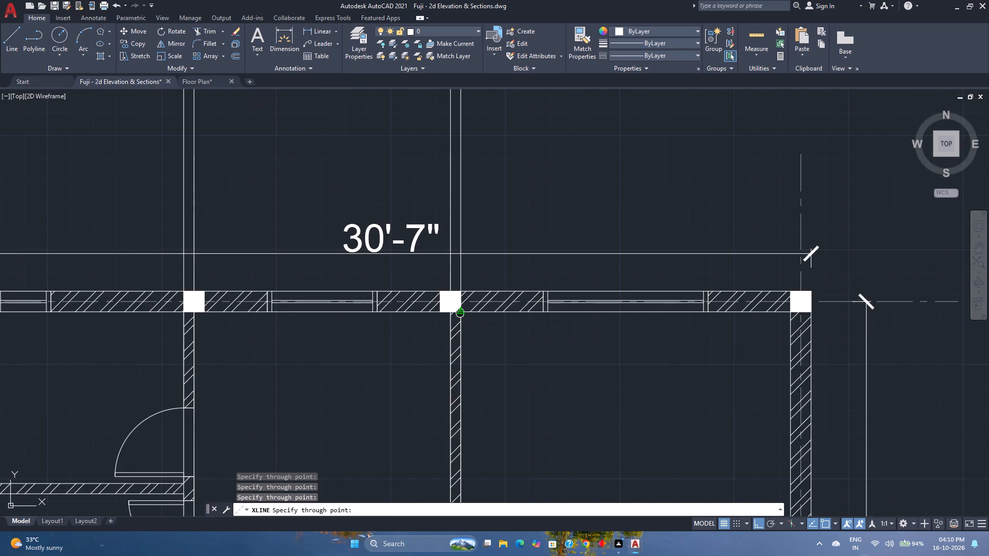
middle_drag(460, 312, 313, 294)
middle_click(212, 288)
scroll(366, 165, up, 2)
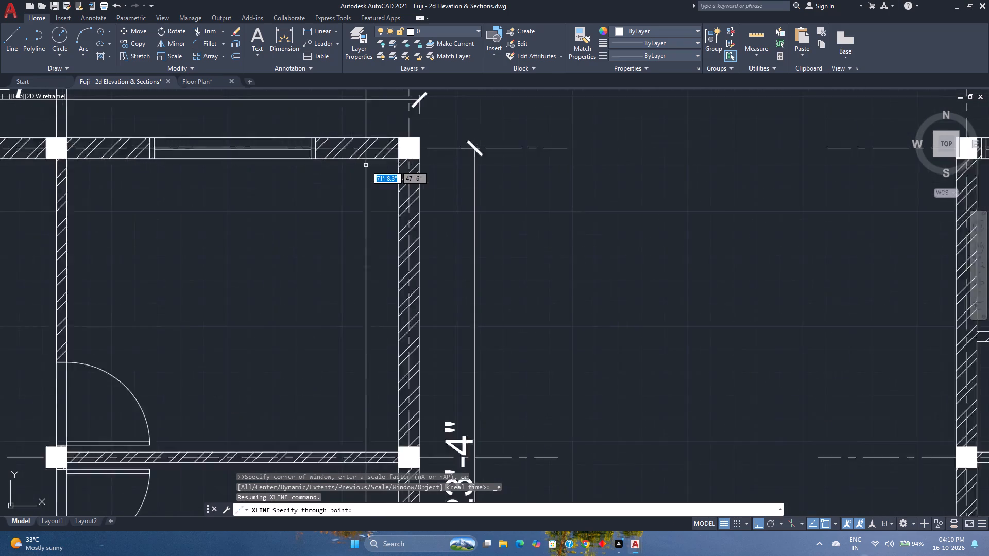
scroll(366, 165, up, 1)
middle_drag(366, 165, 303, 270)
click(354, 262)
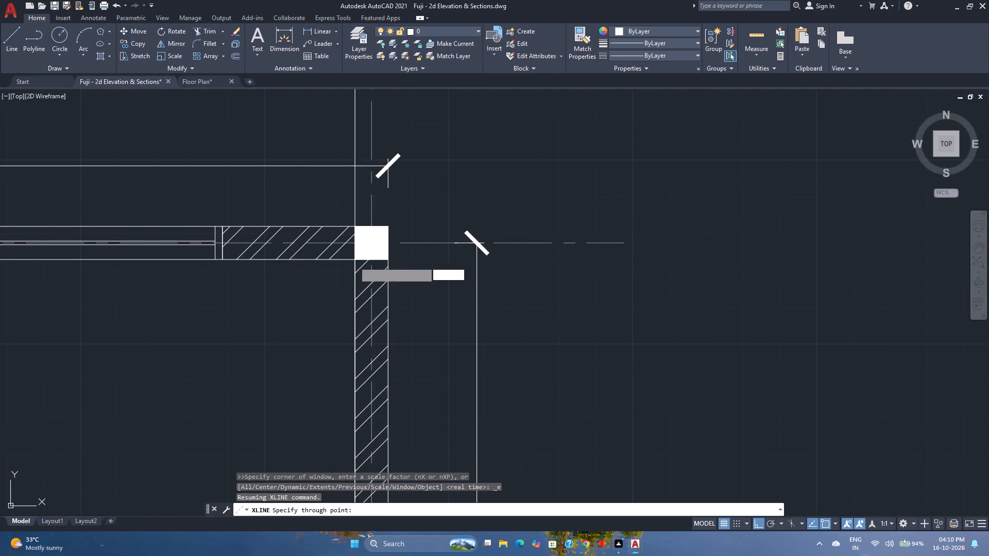
click(388, 259)
scroll(356, 257, down, 1)
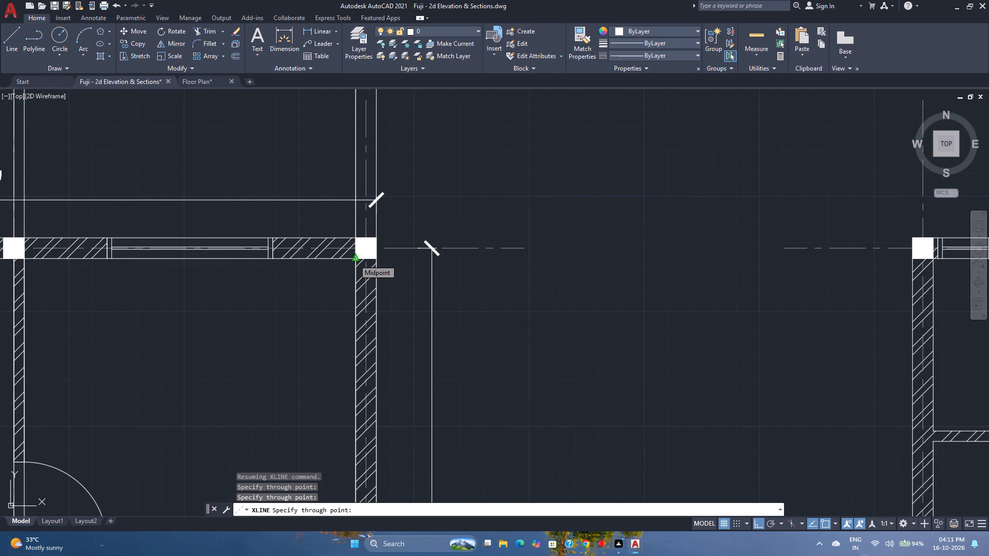
scroll(354, 259, down, 1)
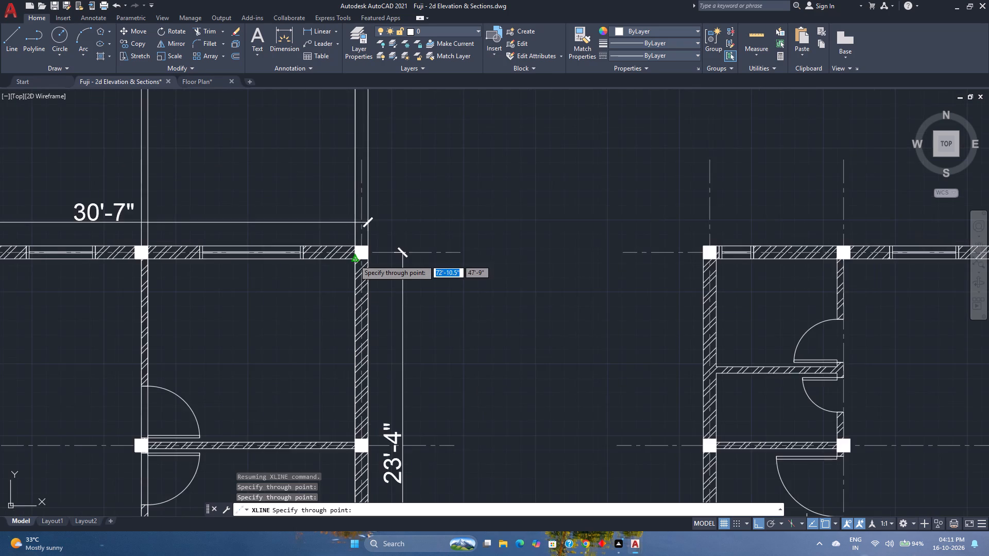
scroll(354, 259, down, 2)
middle_drag(312, 267, 337, 289)
middle_click(337, 289)
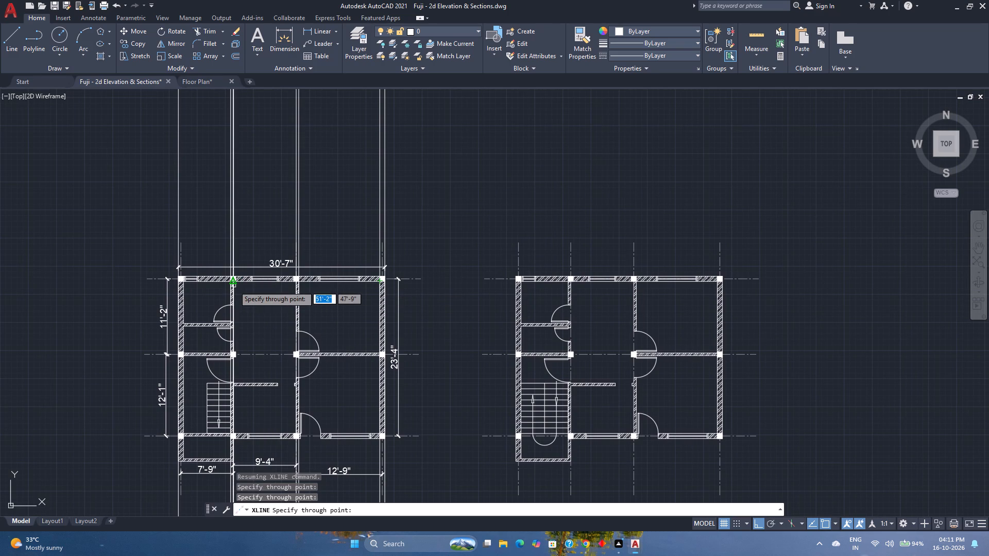
key(Escape)
Draw a horizontal construction line across the projected wall lines above the first plan, and end the command.
key(space)
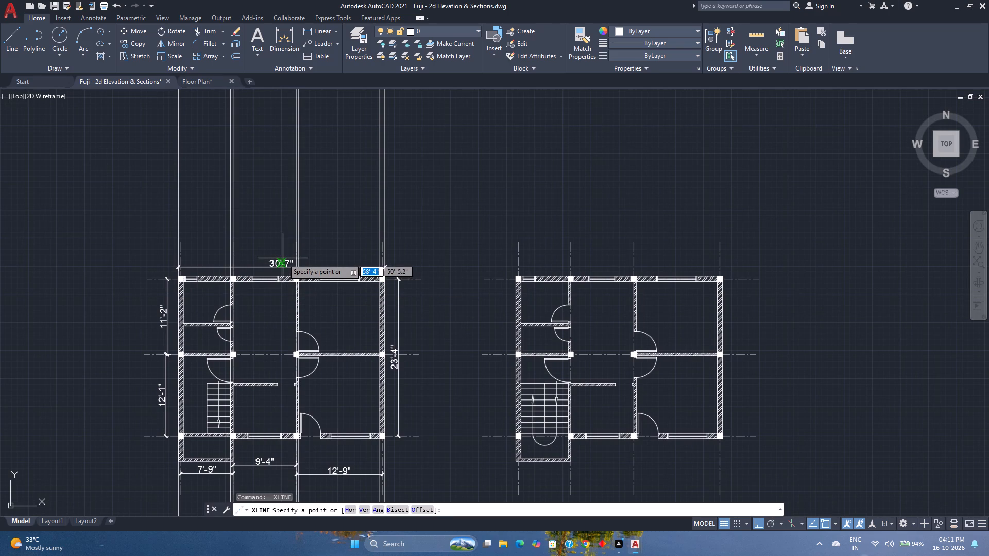
key(h)
key(Return)
middle_drag(214, 208, 262, 254)
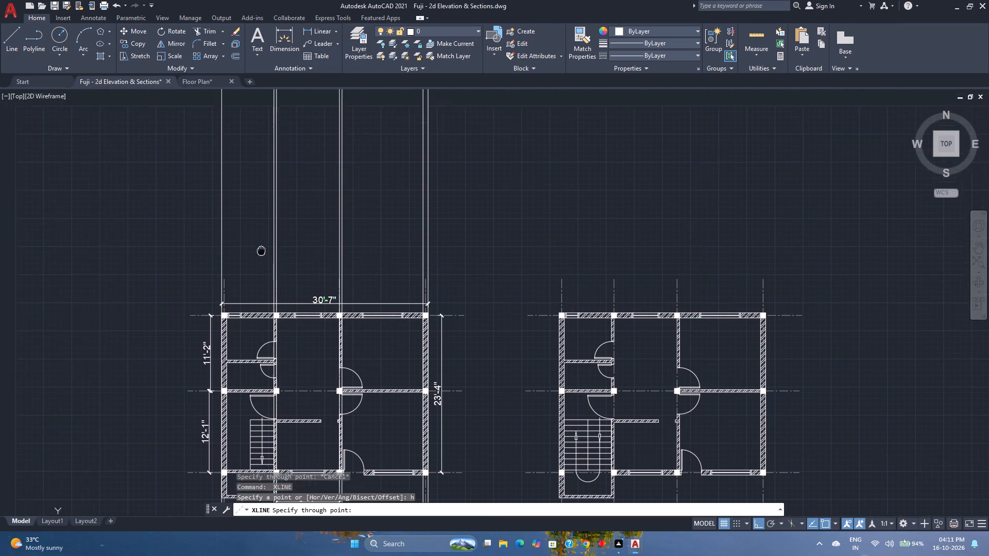
middle_drag(262, 254, 276, 318)
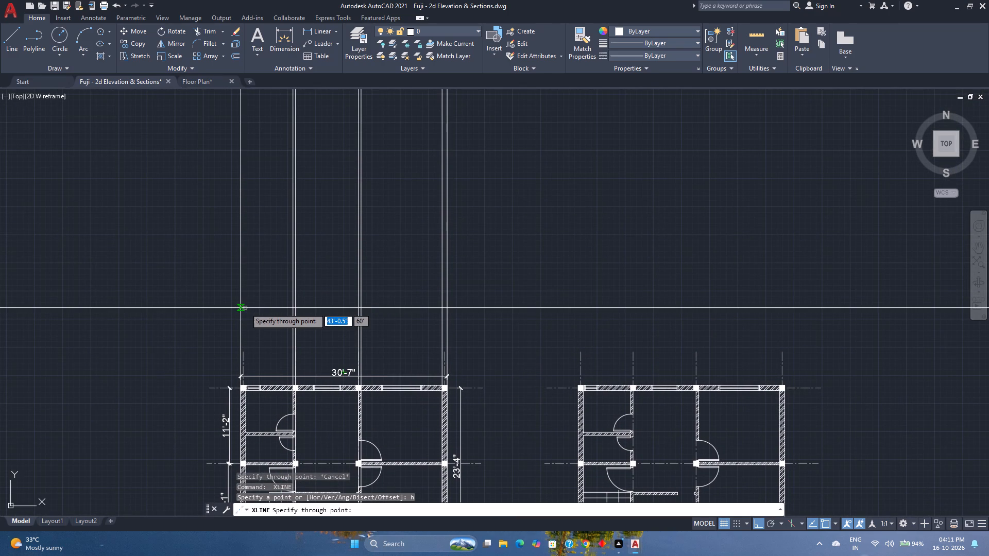
click(244, 308)
key(Escape)
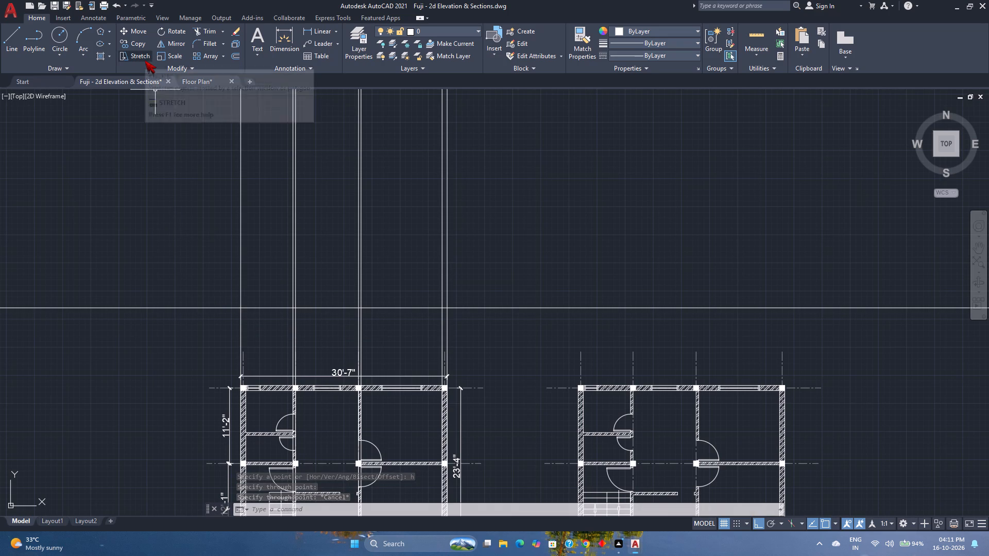
Move the horizontal construction line straight up, farther from the first plan.
click(195, 308)
key(m)
key(Return)
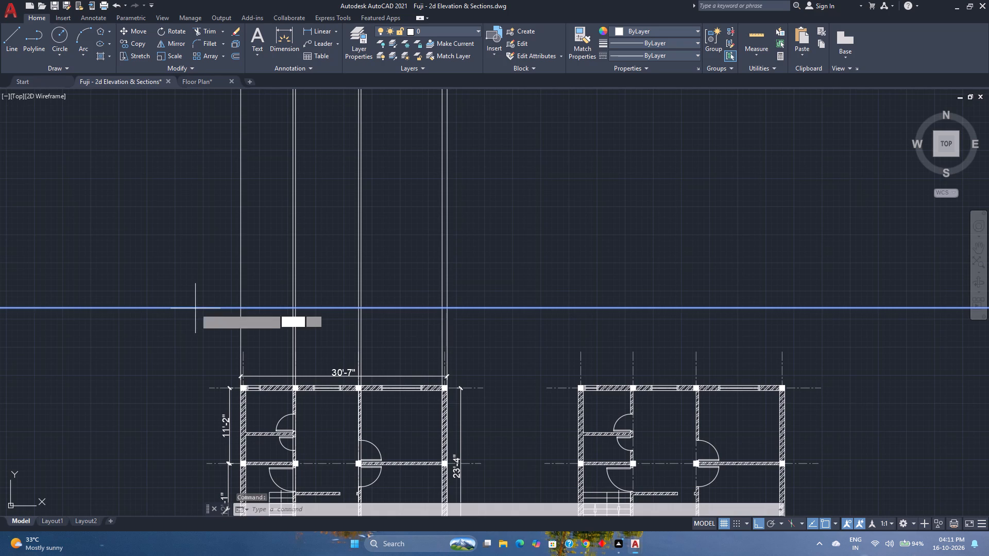
click(240, 307)
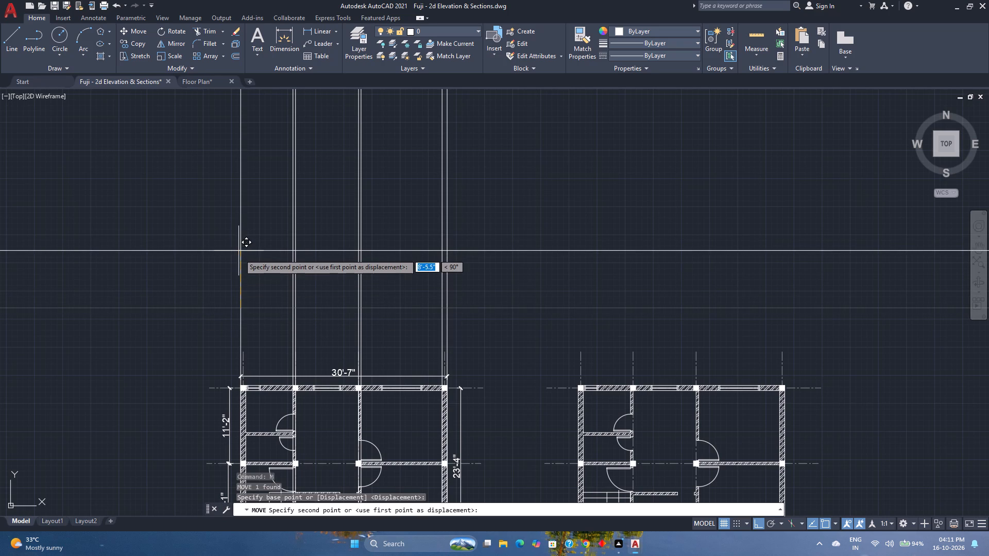
click(244, 266)
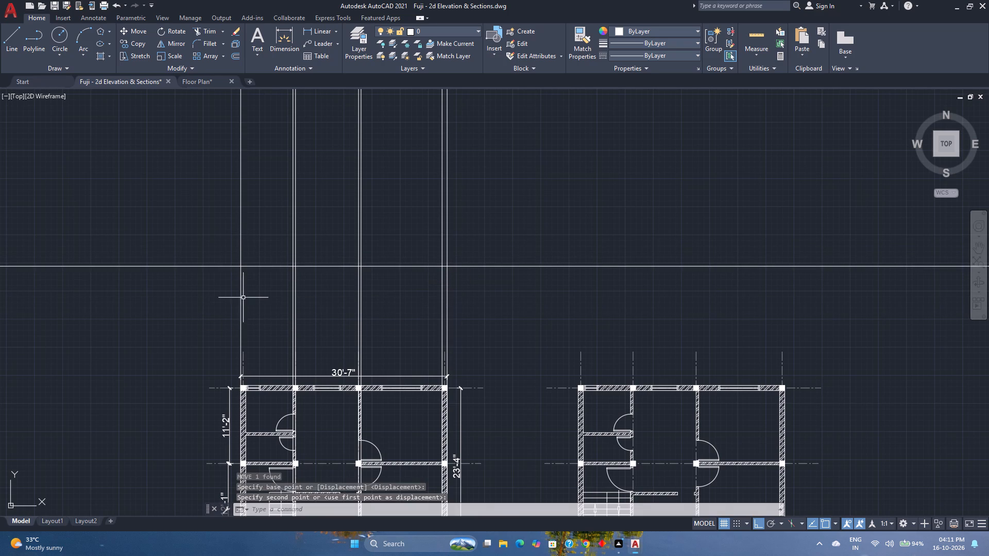
Switch to the Floor Plan drawing and examine the plinth, floor and upper level heights dimensioned on its elevation.
middle_drag(243, 298, 250, 341)
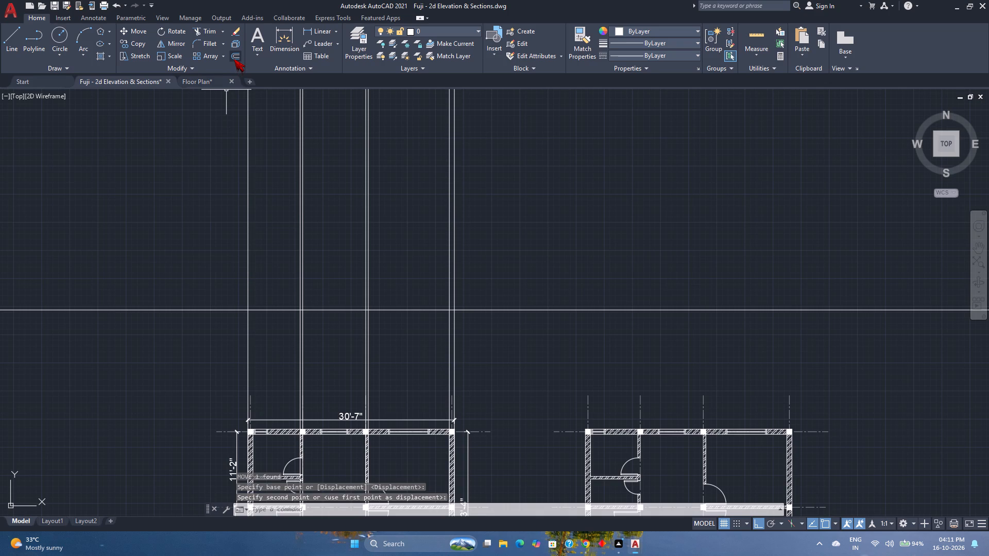
click(234, 59)
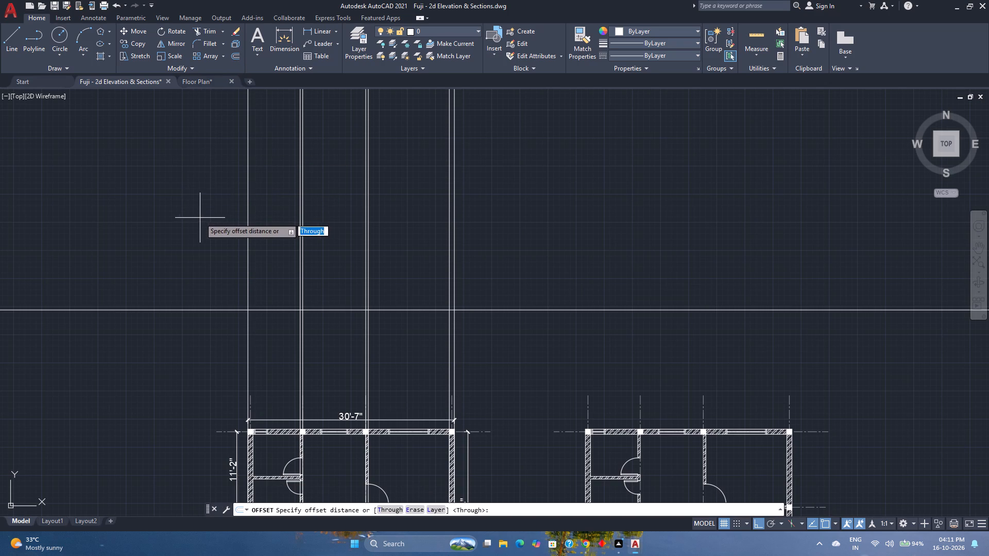
click(212, 78)
scroll(261, 255, down, 2)
middle_drag(261, 255, 267, 363)
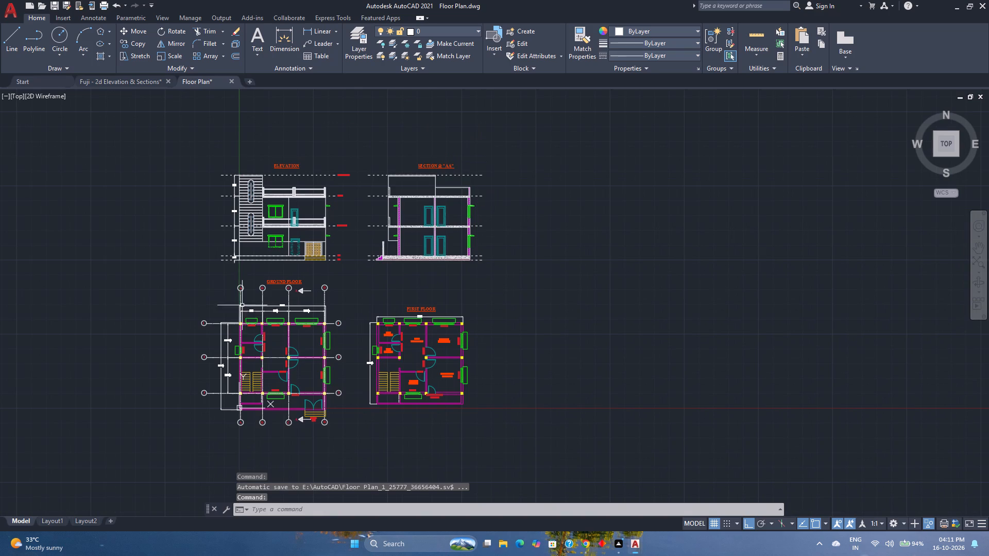
scroll(233, 274, up, 1)
scroll(442, 247, up, 1)
scroll(377, 240, up, 2)
middle_drag(376, 240, 553, 279)
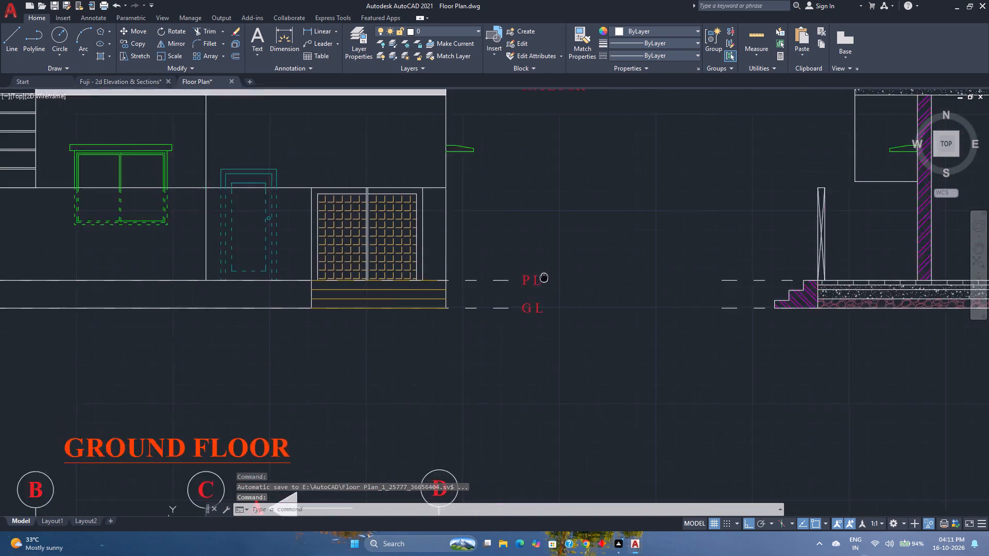
middle_drag(553, 279, 595, 284)
scroll(250, 254, down, 2)
middle_drag(250, 254, 352, 272)
scroll(237, 270, up, 1)
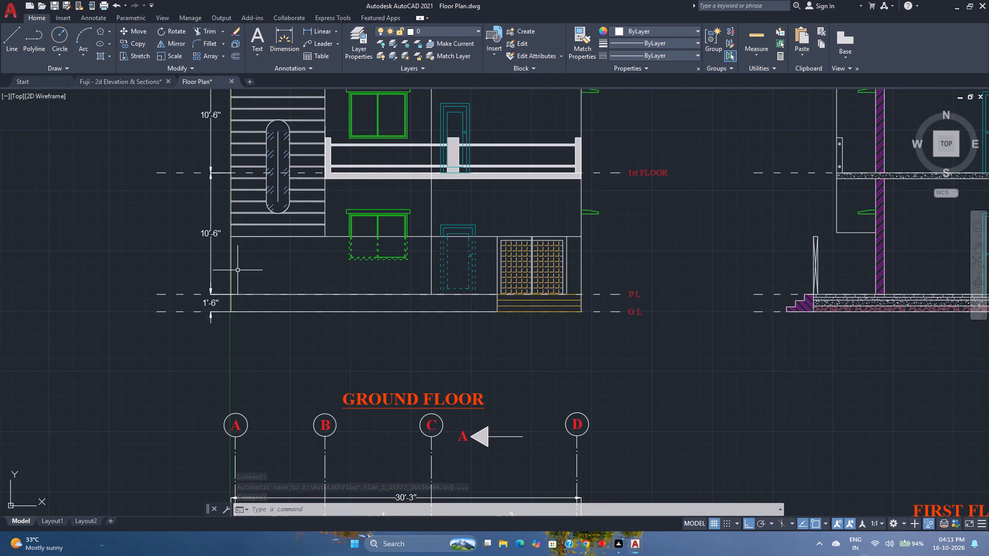
scroll(226, 266, down, 2)
scroll(225, 177, up, 1)
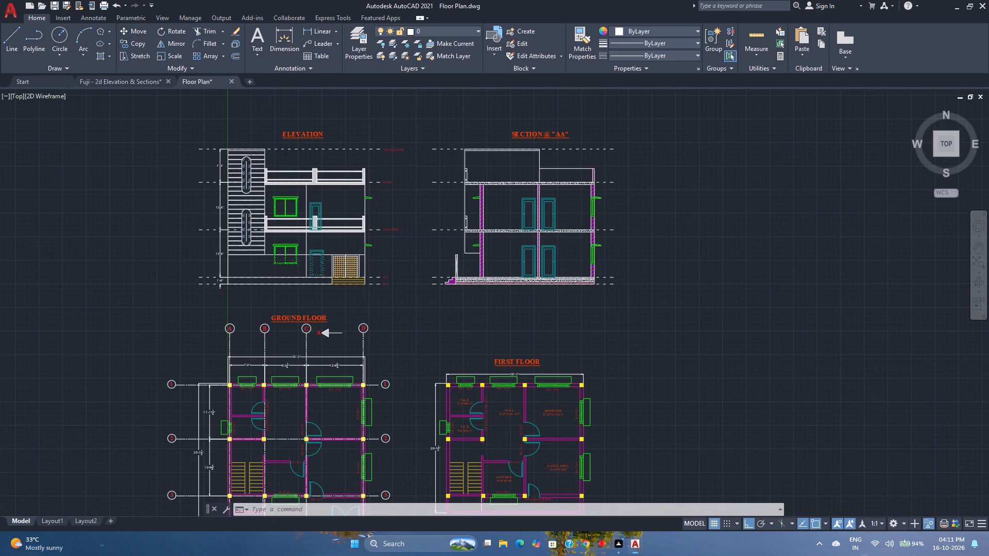
Return to the Fuji drawing and offset the horizontal construction line upward by 1'6" for the plinth level.
click(108, 86)
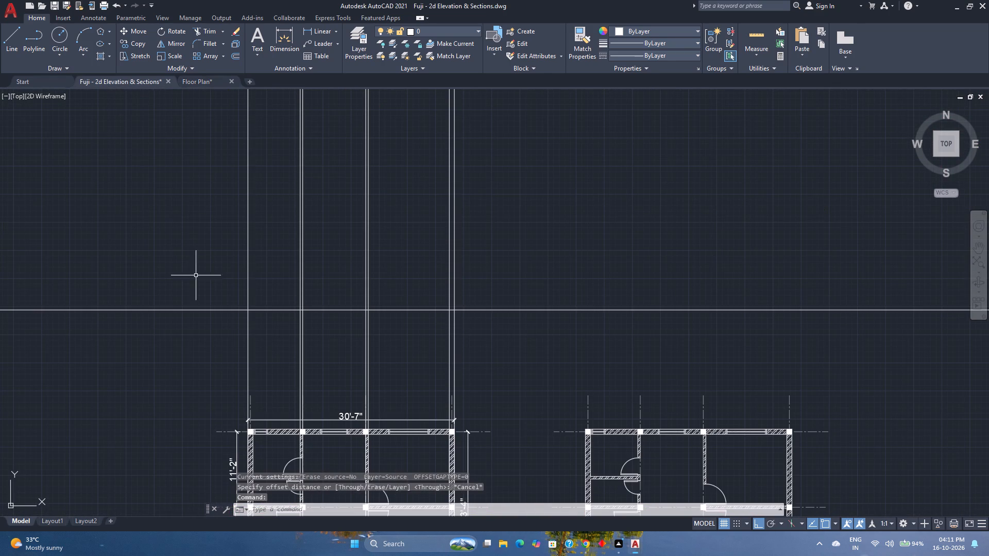
click(231, 54)
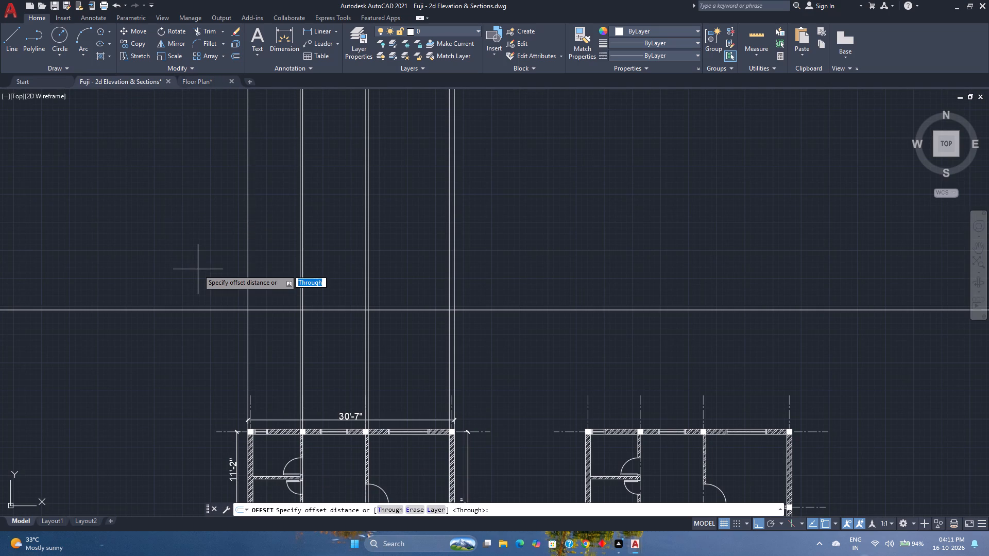
text(1'6")
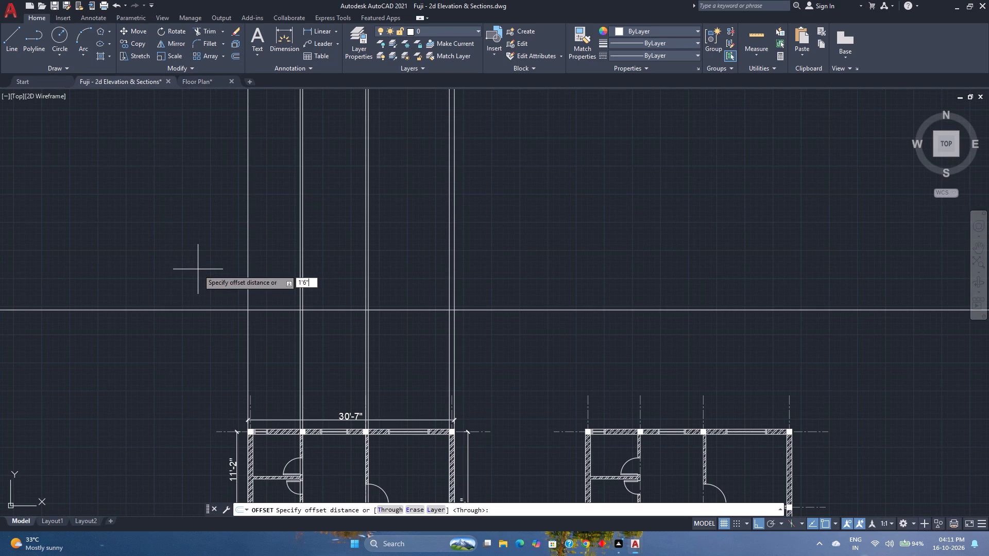
key(Return)
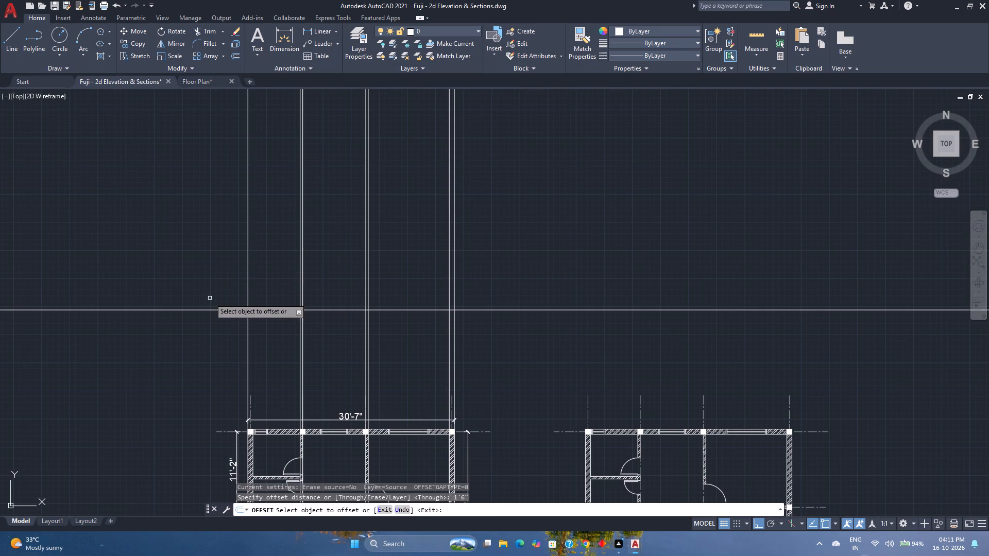
click(208, 309)
click(216, 263)
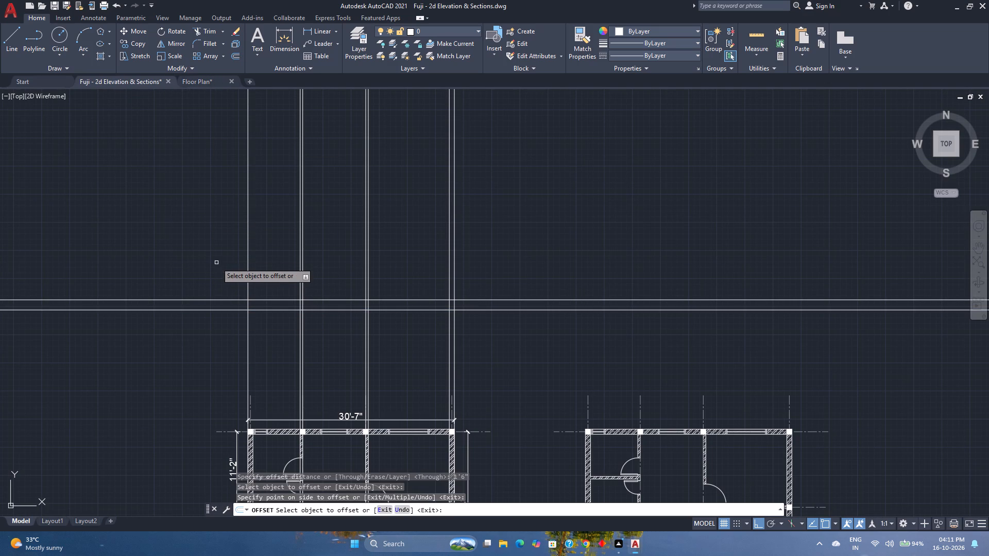
Offset the plinth level line upward in succession by 10'6", 10'6" and 7'6" to set the upper level lines.
click(218, 301)
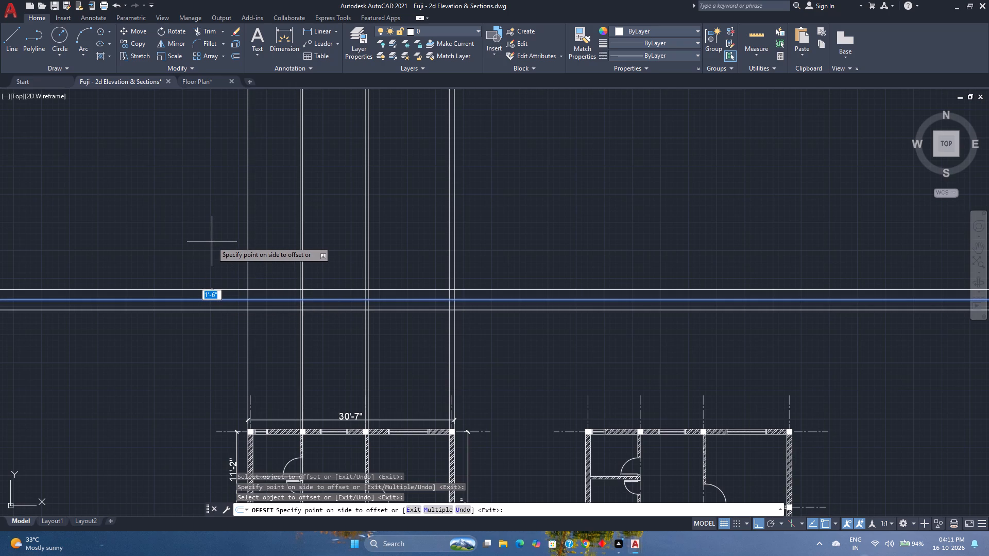
text(10'6")
key(Return)
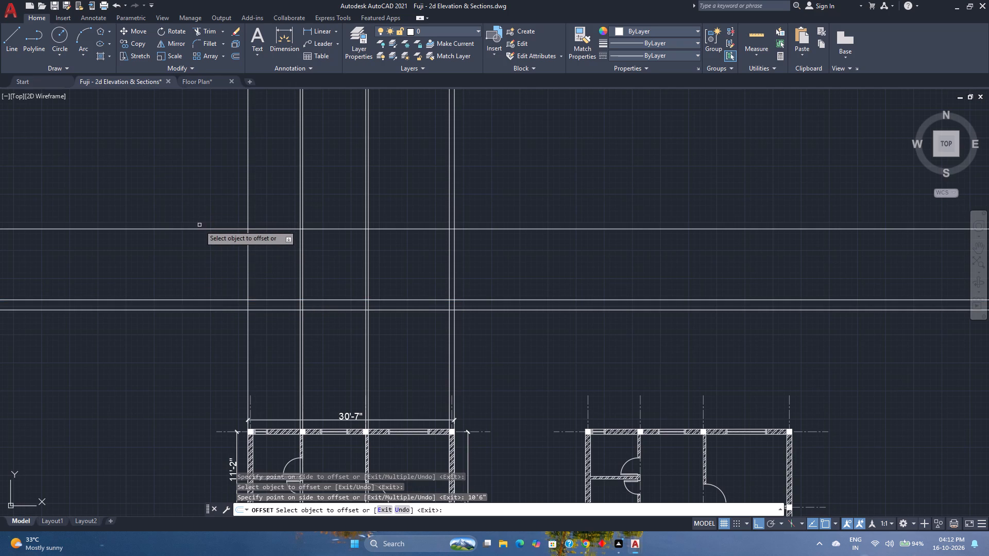
click(205, 229)
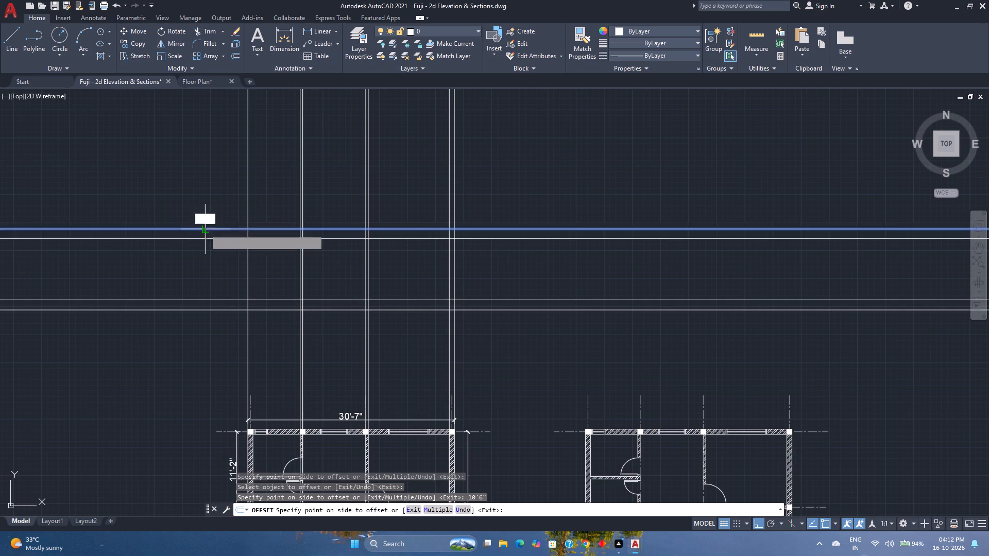
text(10'6")
key(Return)
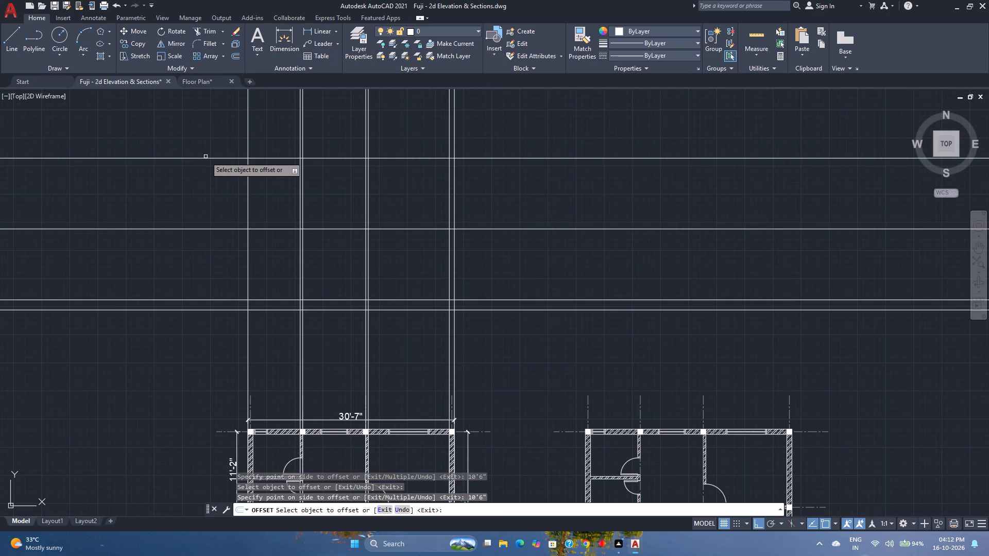
middle_drag(206, 157, 216, 241)
click(216, 242)
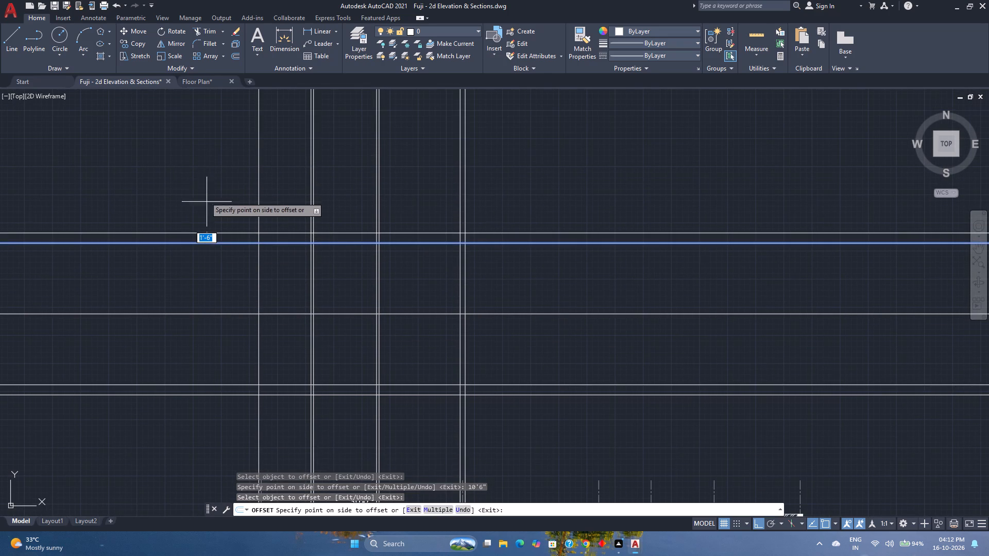
text(7'6)
key(shift+quotedbl)
key(Return)
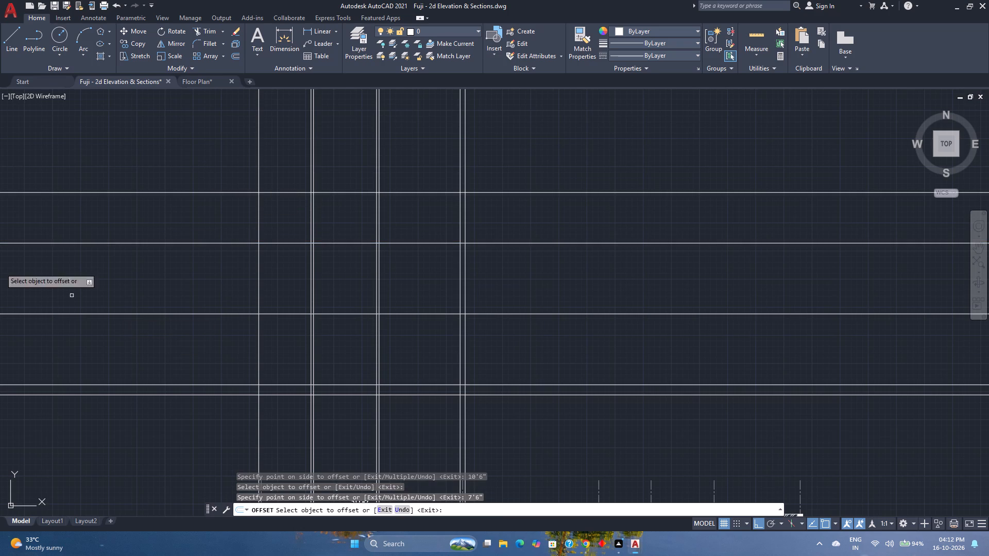
Draw a rectangle about 42'-9" by 43'-3" around the crossing wall and level lines above the first plan.
click(110, 30)
click(107, 49)
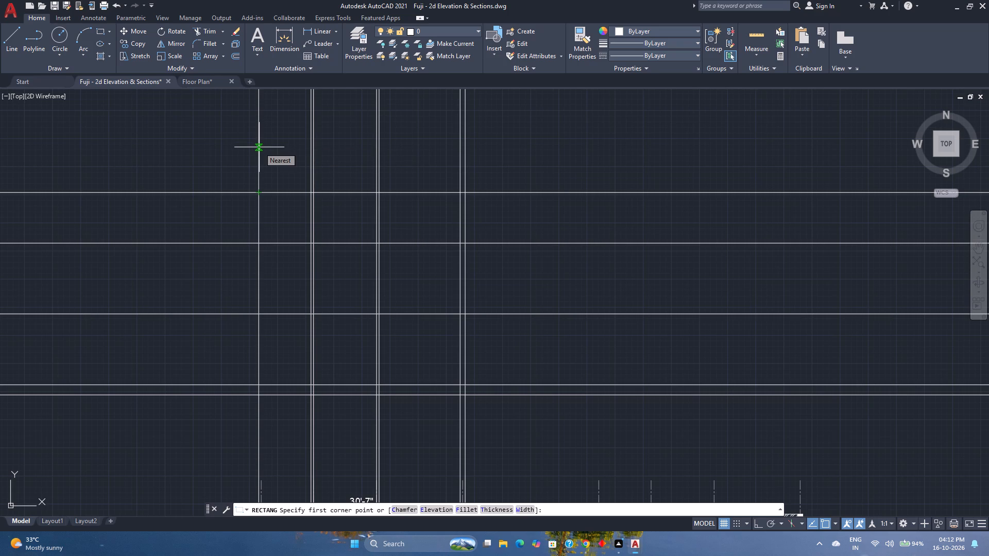
click(218, 147)
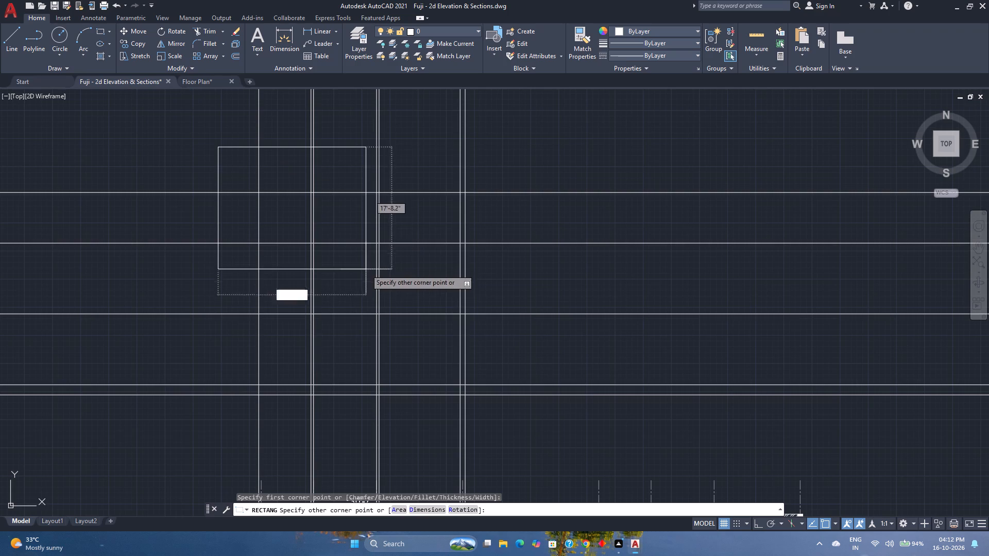
click(507, 440)
Trim all the vertical construction lines below the rectangle's bottom edge.
scroll(348, 383, down, 1)
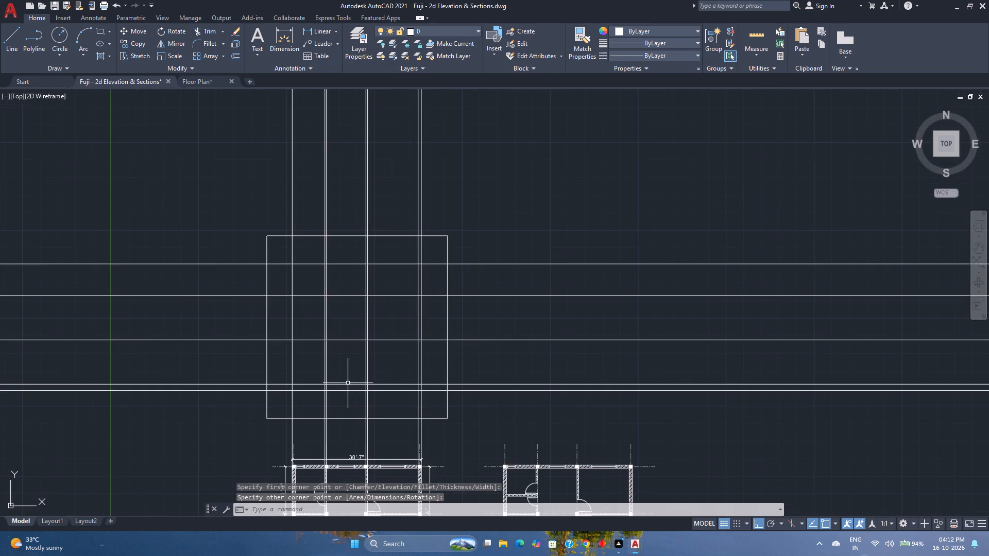
text(tr)
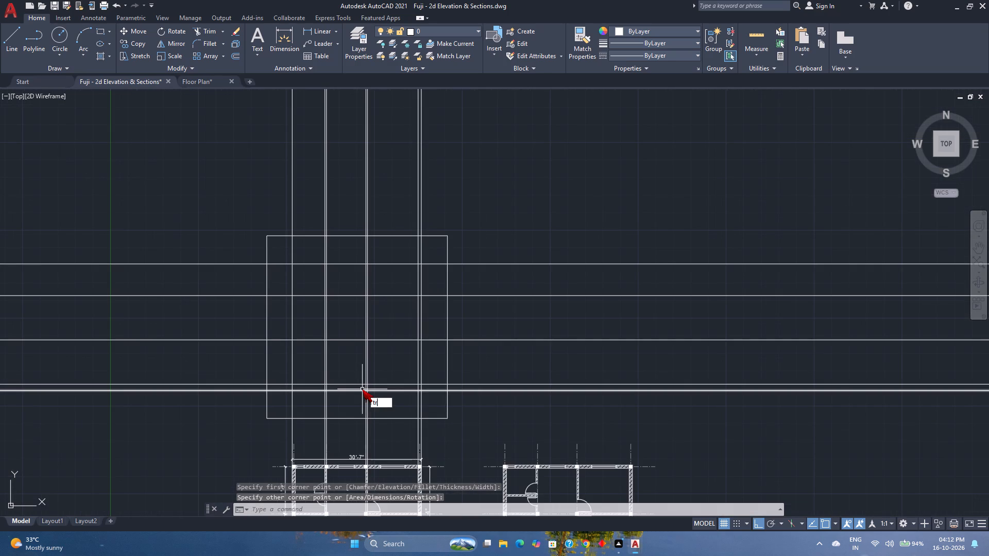
key(Return)
scroll(300, 433, up, 2)
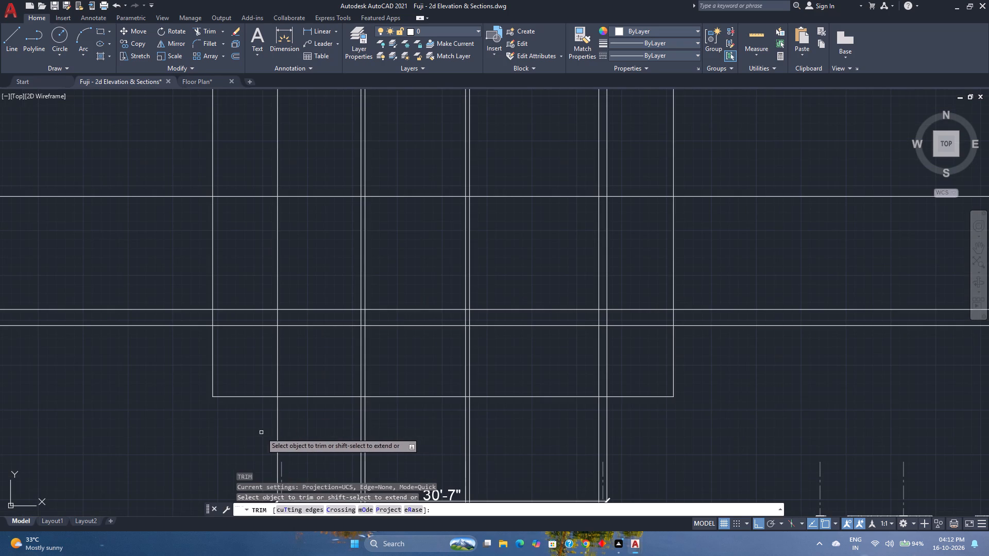
scroll(251, 429, up, 1)
middle_drag(253, 427, 250, 441)
click(228, 430)
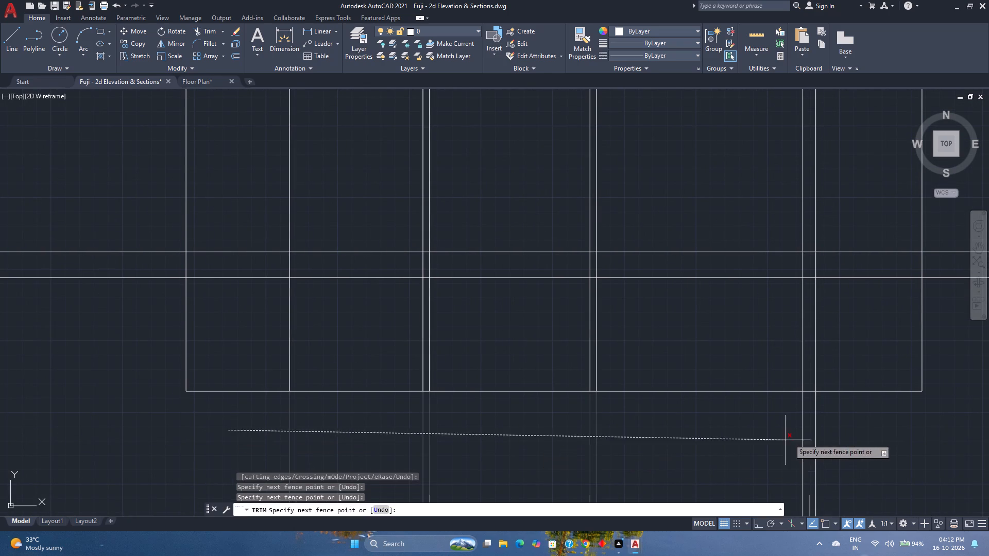
click(828, 425)
Trim all the vertical construction lines above the rectangle's top edge.
scroll(828, 423, down, 2)
middle_drag(828, 423, 510, 359)
scroll(508, 359, down, 2)
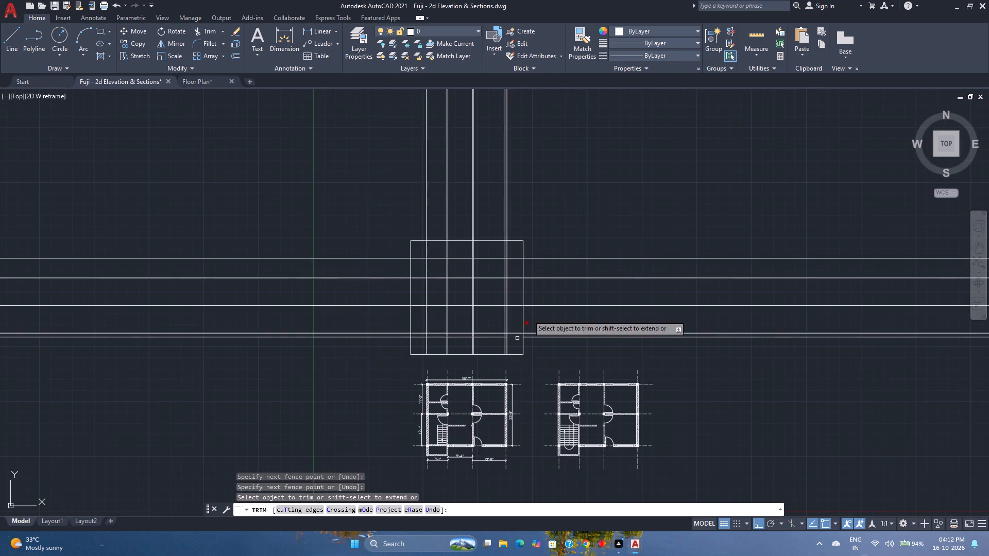
scroll(490, 274, up, 3)
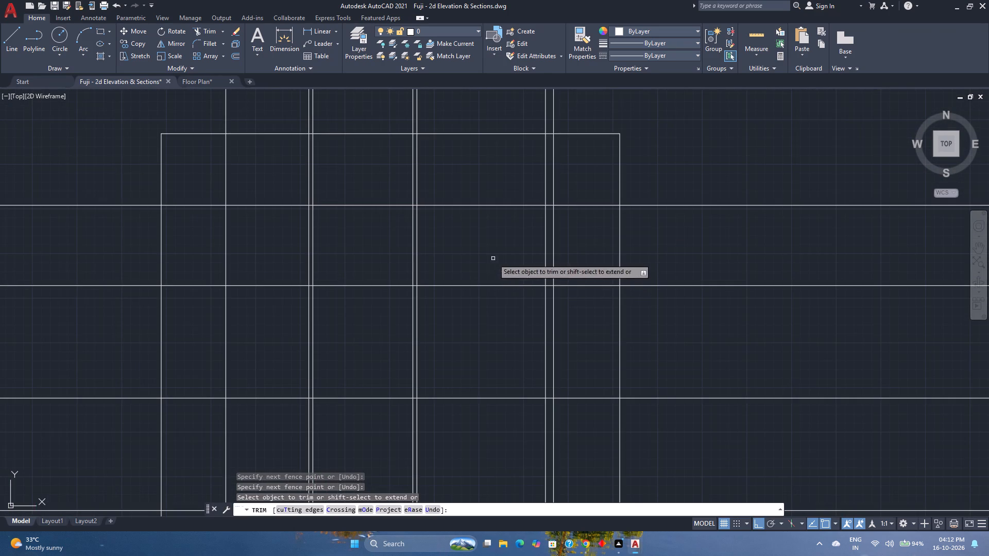
middle_drag(493, 258, 502, 302)
middle_click(502, 302)
click(590, 154)
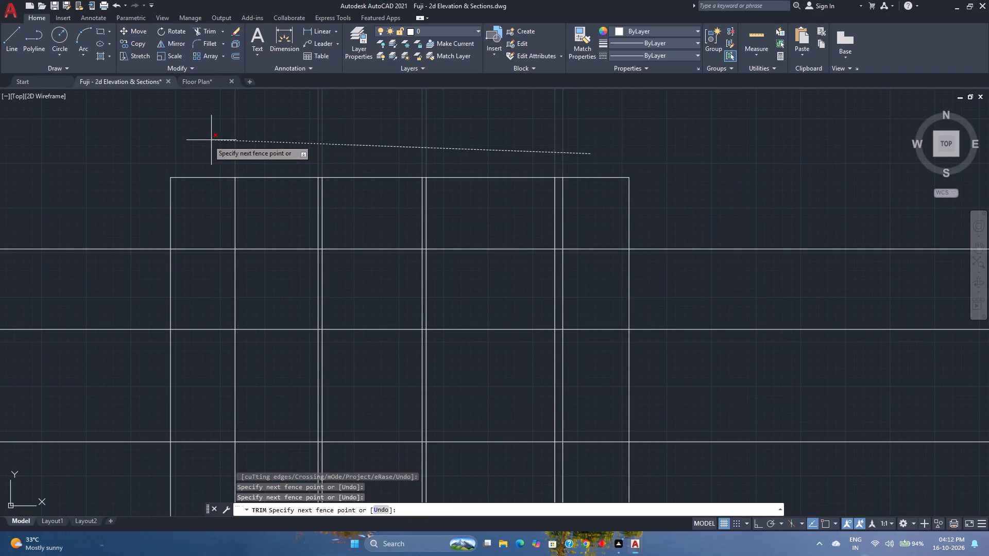
click(189, 143)
Trim all the horizontal level lines outside the rectangle on both its right and left sides.
scroll(189, 143, down, 1)
click(499, 194)
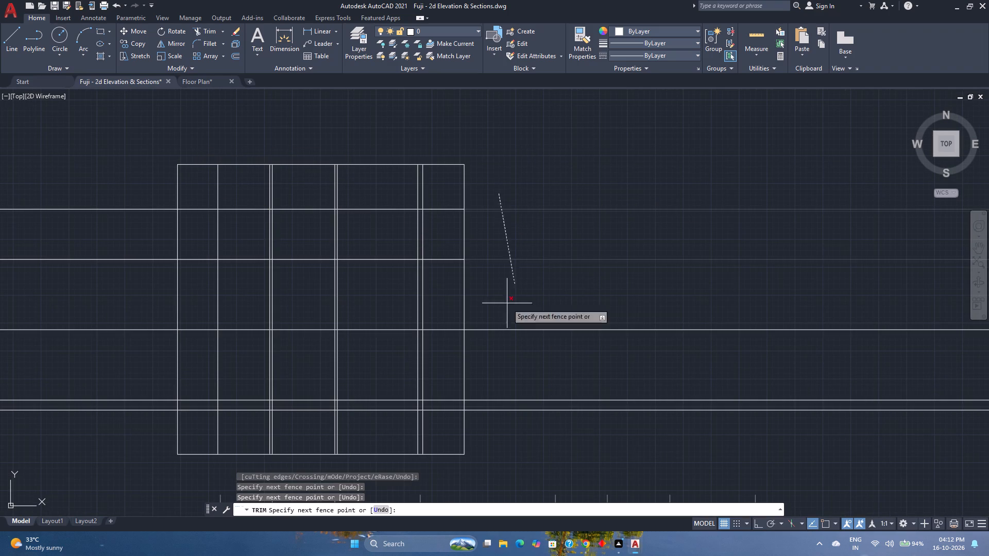
click(511, 425)
click(84, 168)
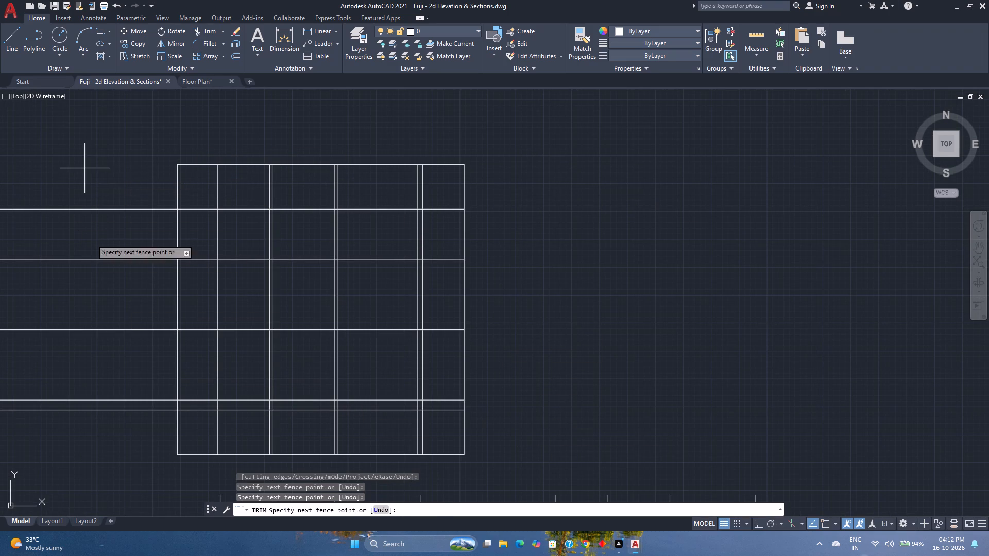
click(91, 431)
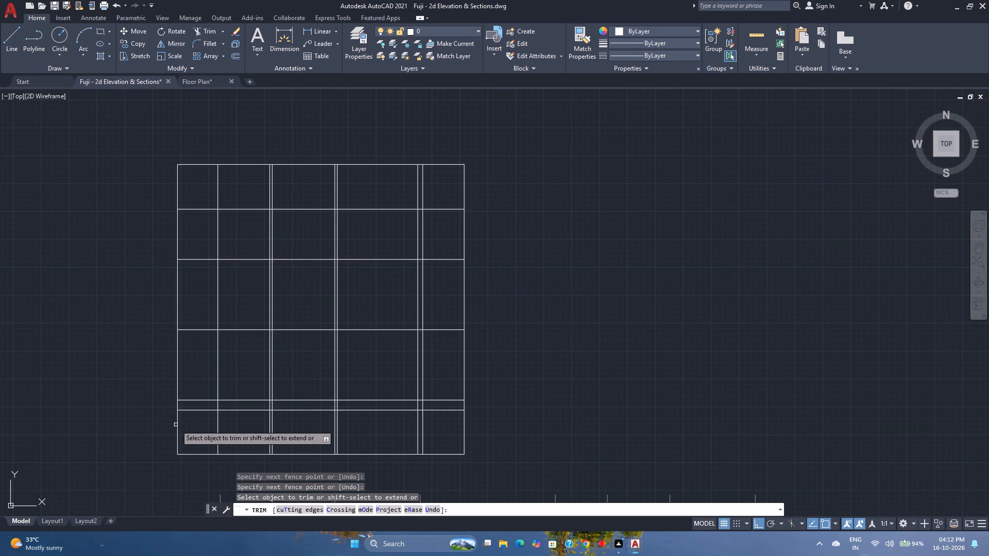
key(Escape)
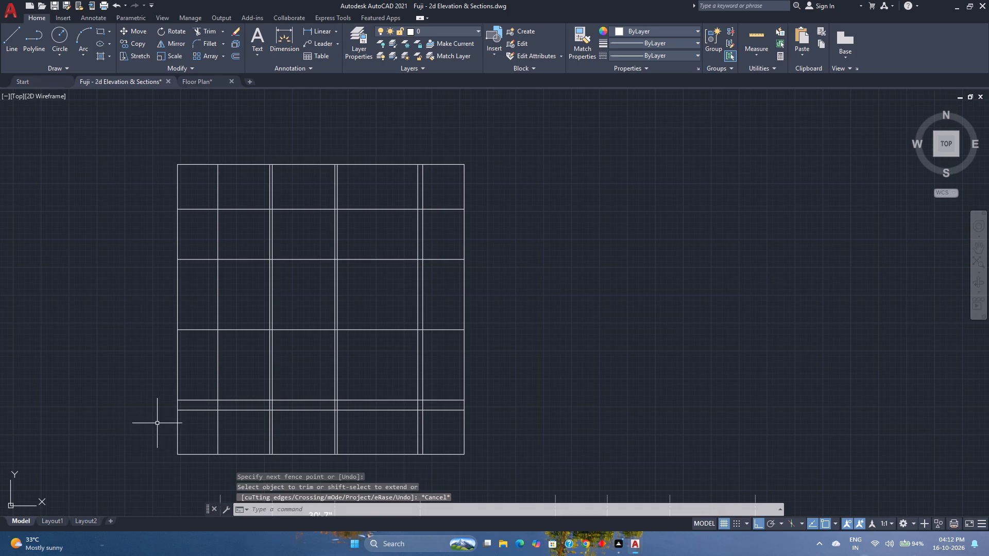
Delete the rectangle that bounds the construction lines above the first plan.
click(178, 426)
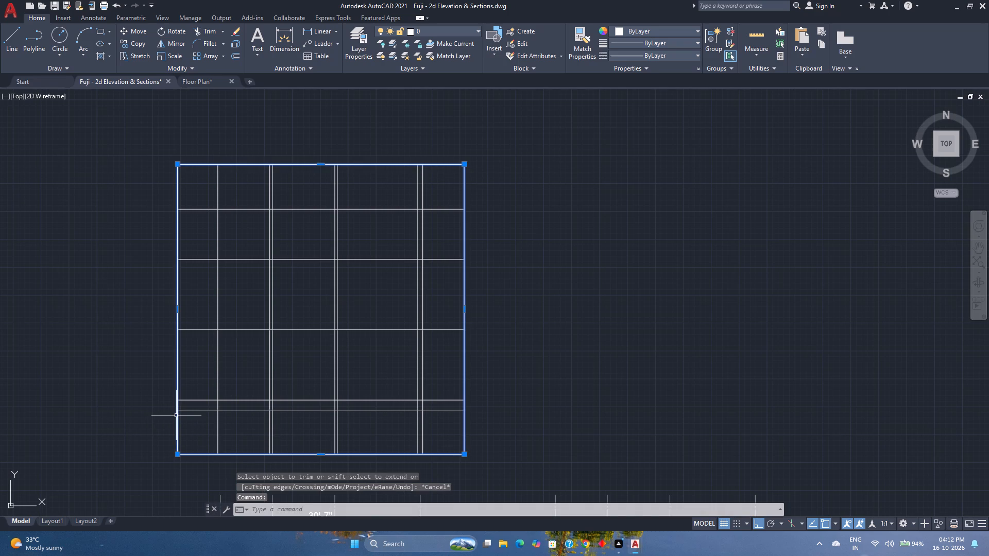
key(Delete)
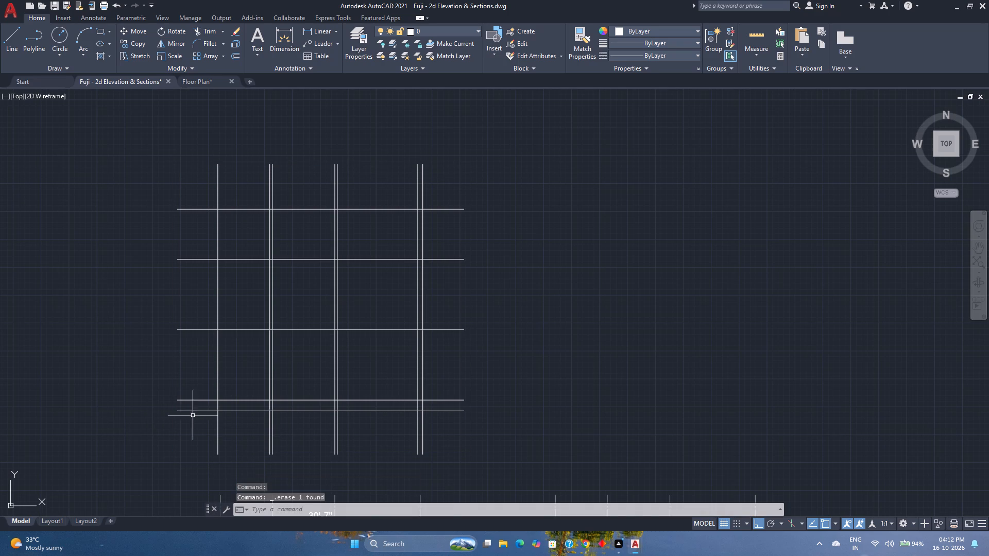
Move all five horizontal level lines above the first plan to the Grid lines layer.
scroll(194, 291, down, 1)
middle_drag(194, 291, 241, 292)
middle_click(241, 292)
scroll(229, 356, up, 1)
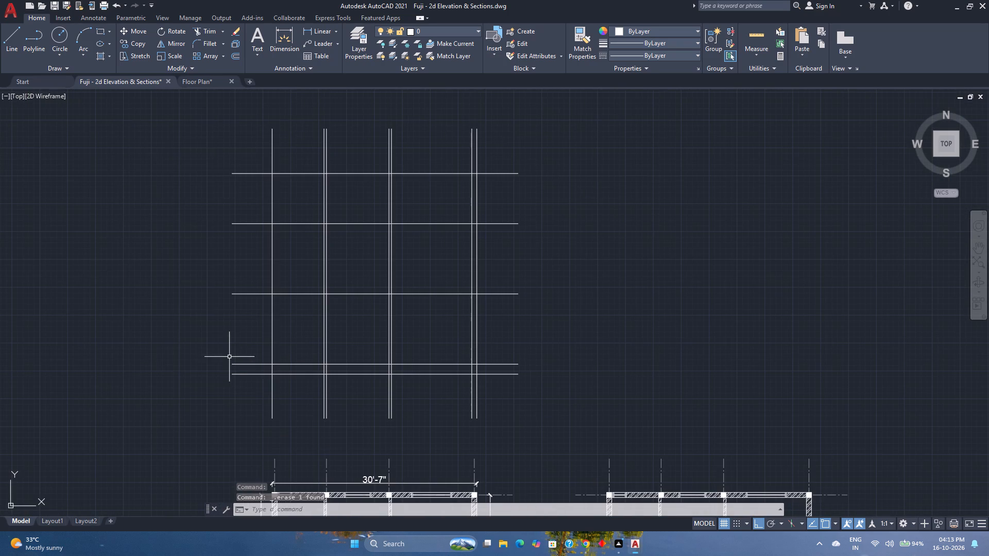
click(255, 395)
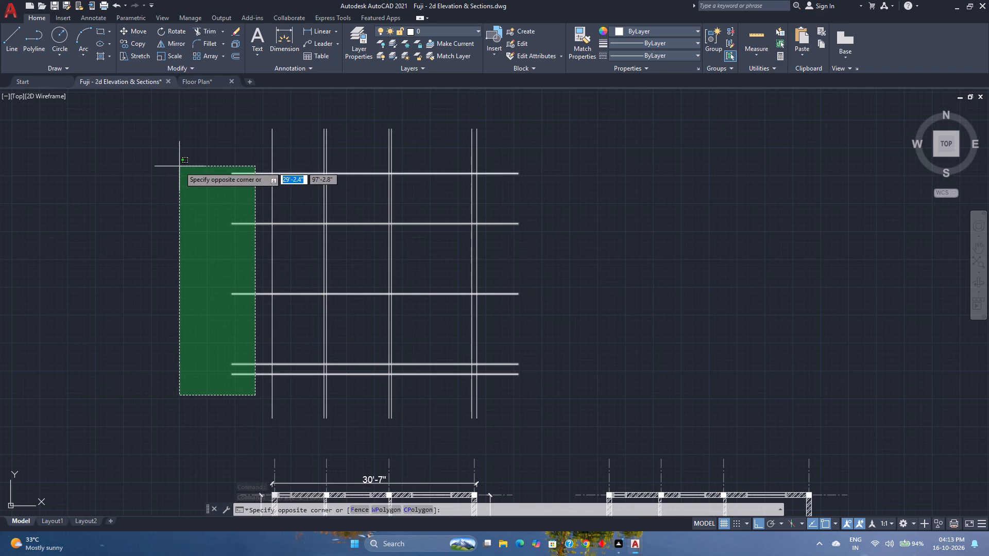
click(176, 154)
click(473, 30)
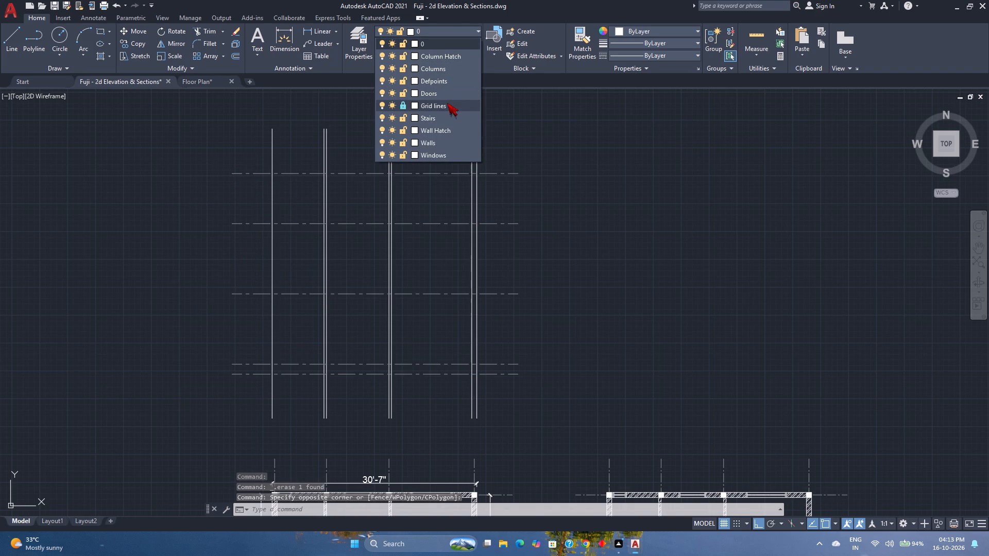
click(447, 103)
Move all the vertical wall projection lines above the first plan to the Grid lines layer.
click(507, 144)
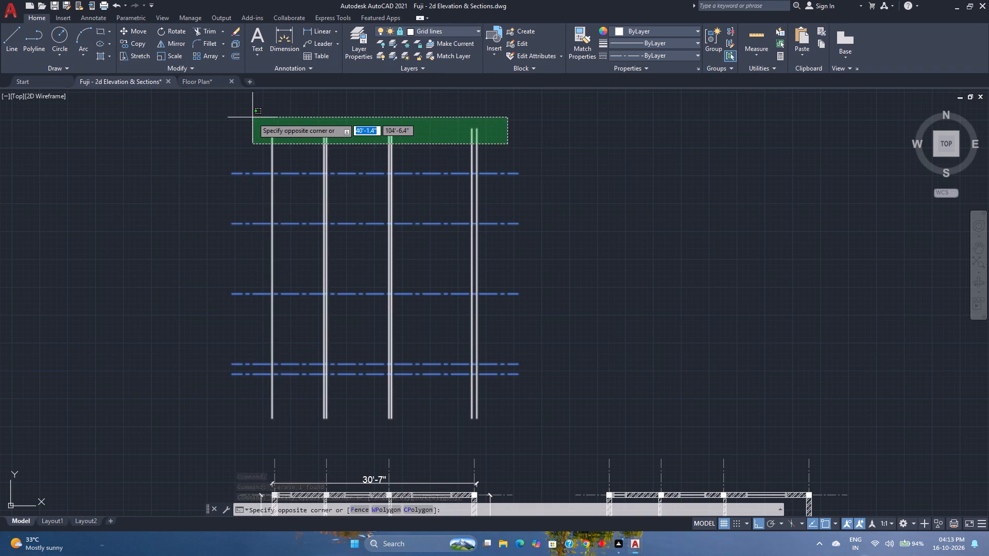
click(252, 117)
click(451, 30)
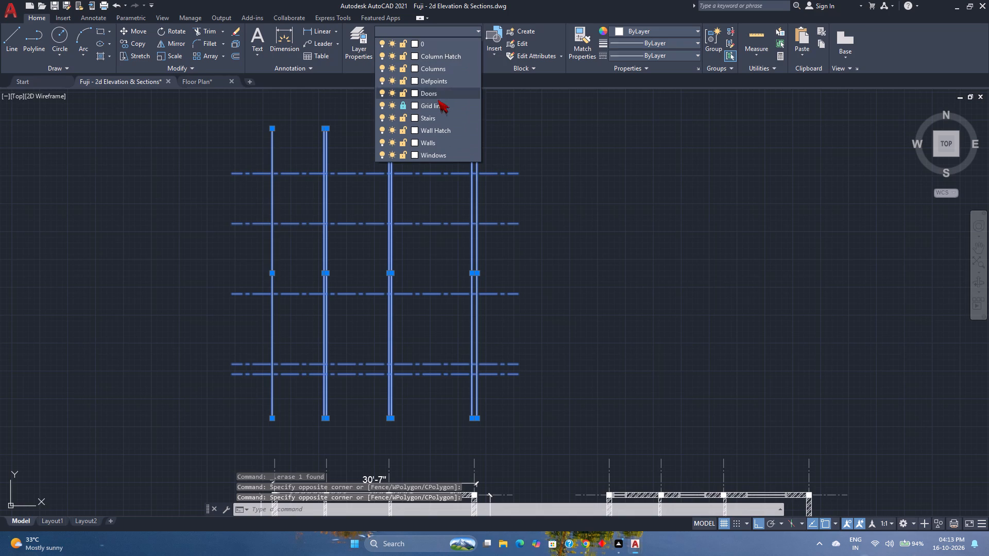
click(438, 104)
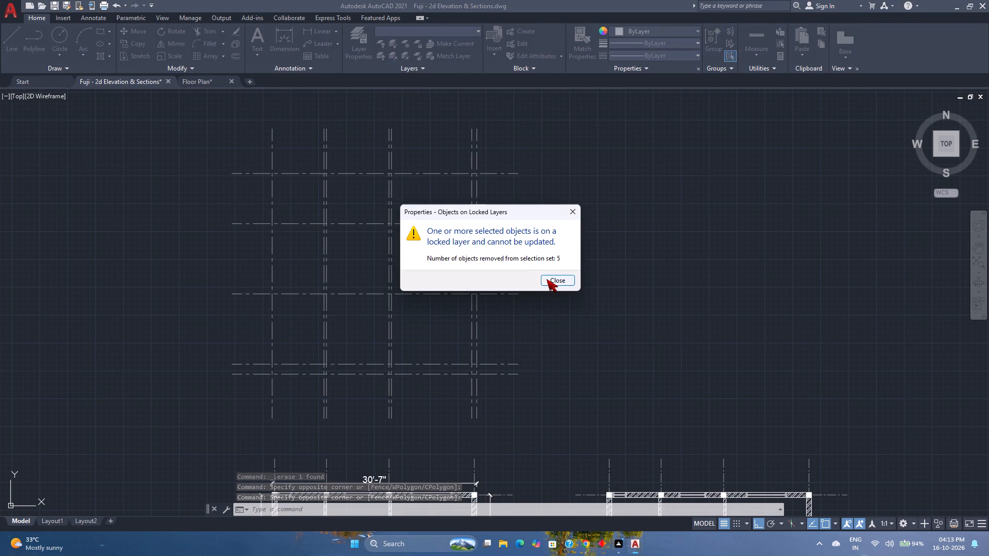
click(547, 279)
key(Escape)
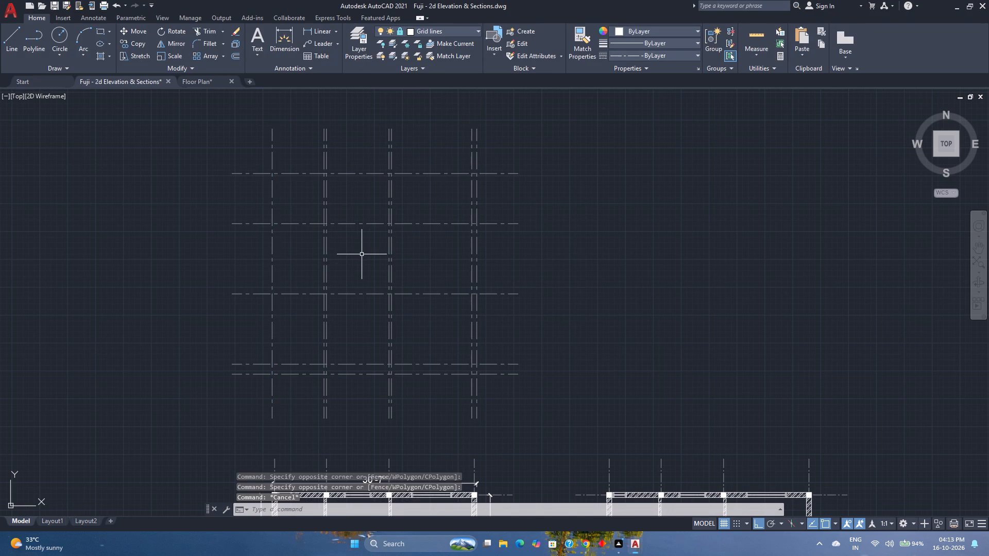
Save the elevation drawing.
middle_drag(357, 265, 411, 248)
middle_click(411, 247)
scroll(326, 287, down, 1)
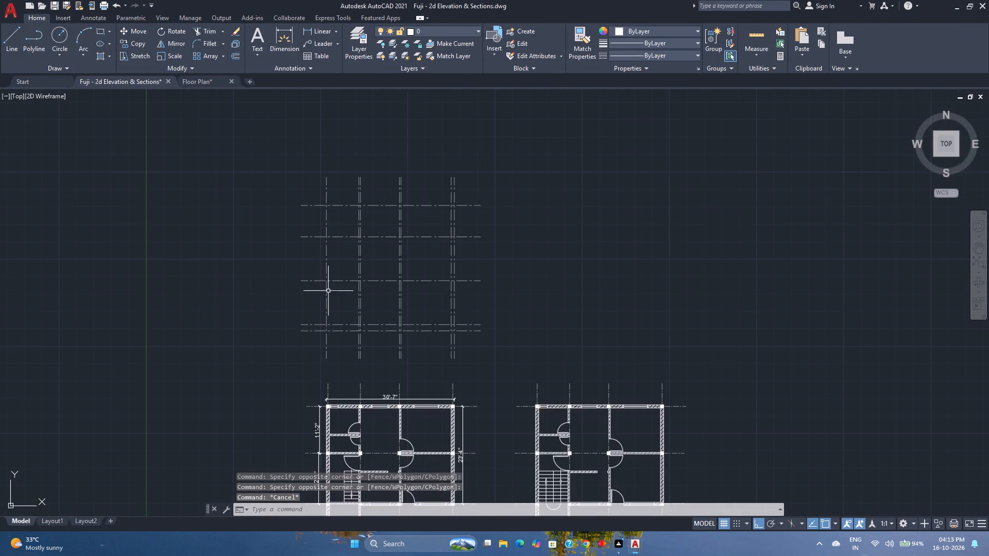
scroll(355, 316, up, 1)
scroll(355, 316, down, 1)
middle_drag(355, 316, 374, 303)
middle_click(374, 303)
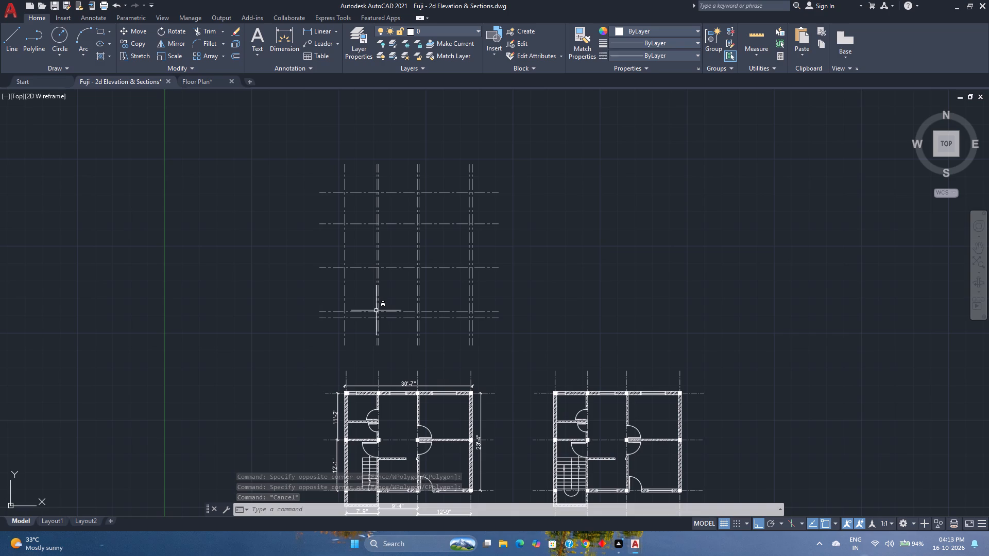
key(ctrl+s)
Draw a 30'-7" horizontal line on the lowest level line between the two outermost vertical grid lines.
scroll(373, 334, up, 1)
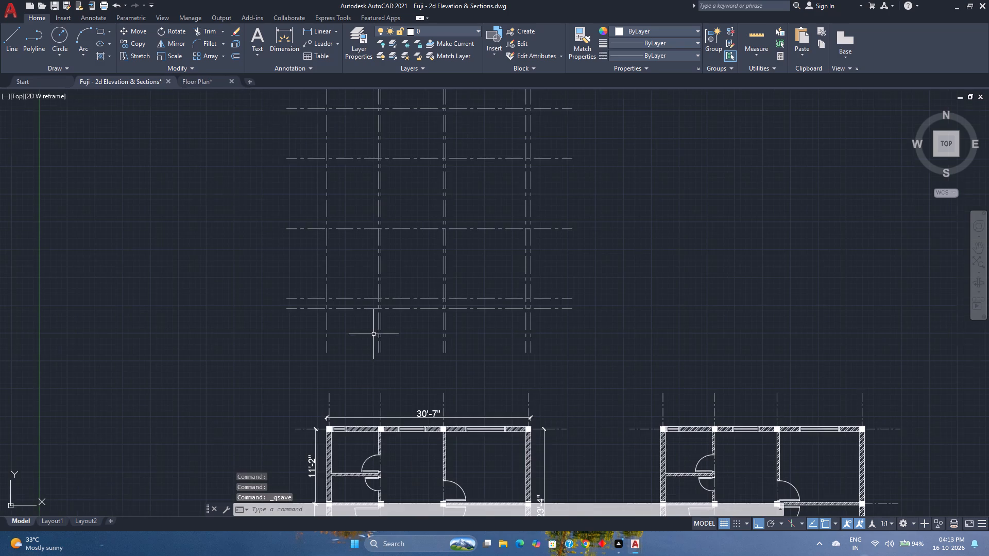
scroll(373, 334, up, 1)
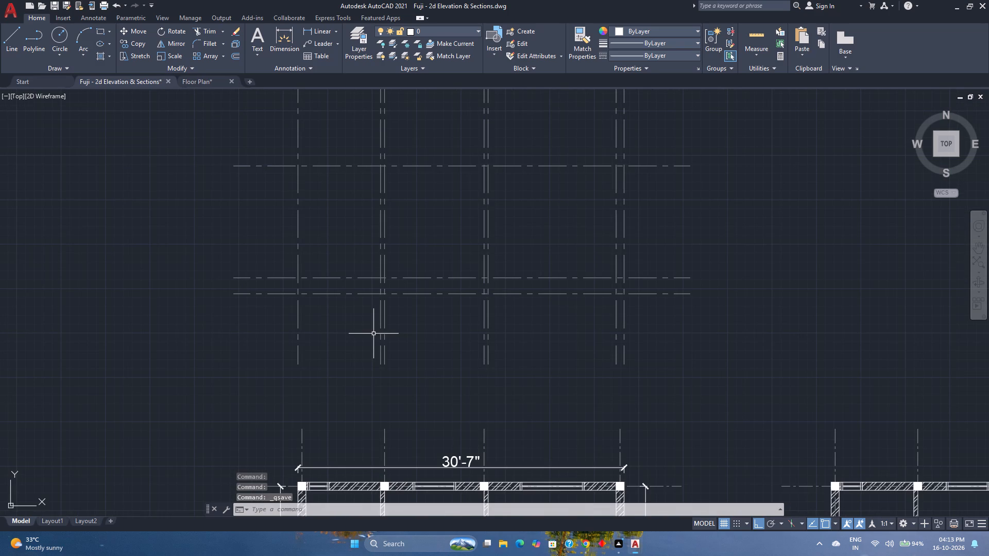
scroll(373, 320, up, 1)
middle_drag(373, 320, 352, 351)
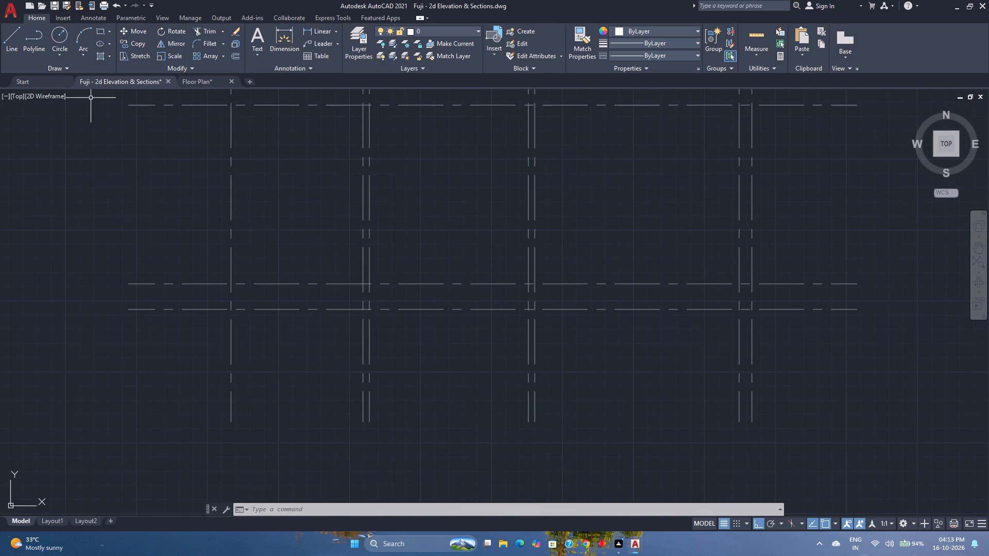
click(11, 40)
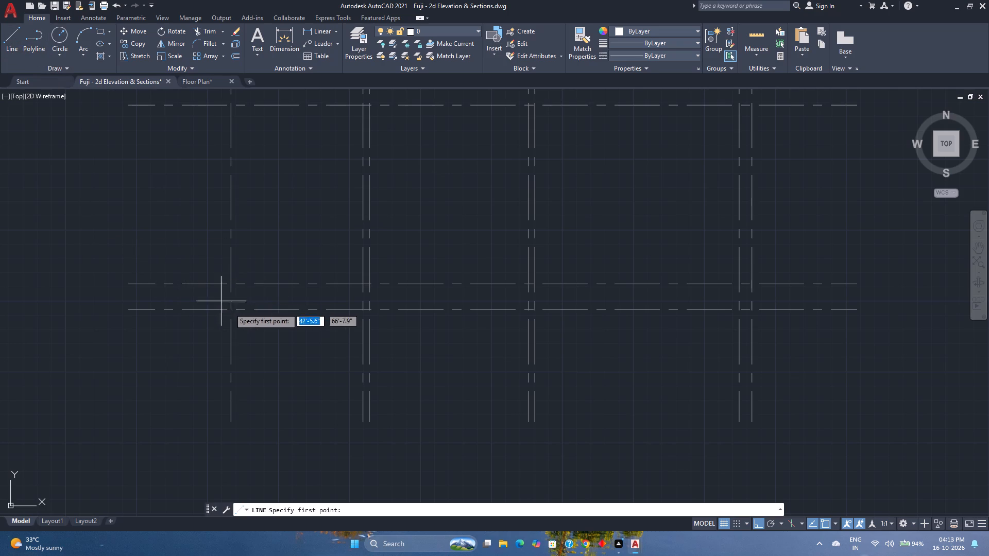
click(232, 312)
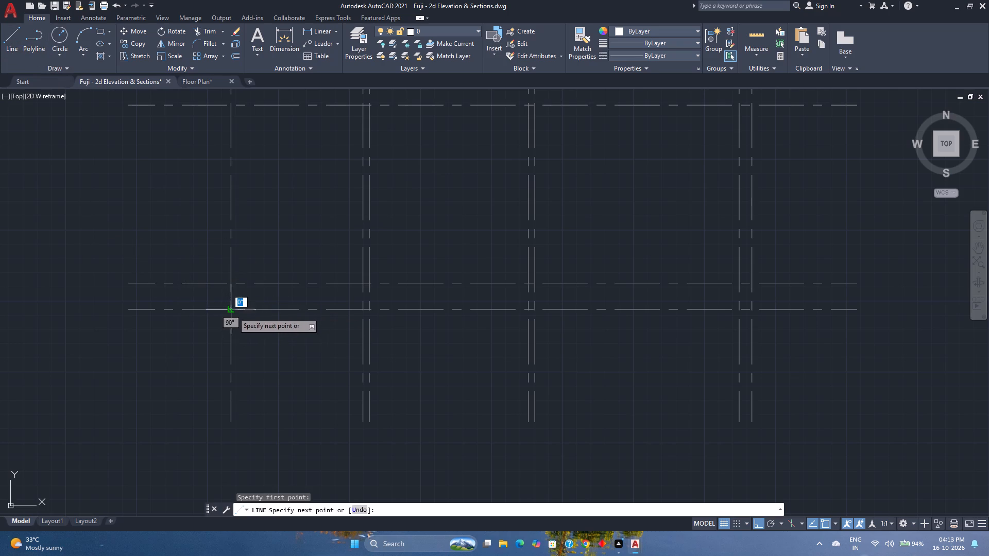
click(752, 311)
key(Escape)
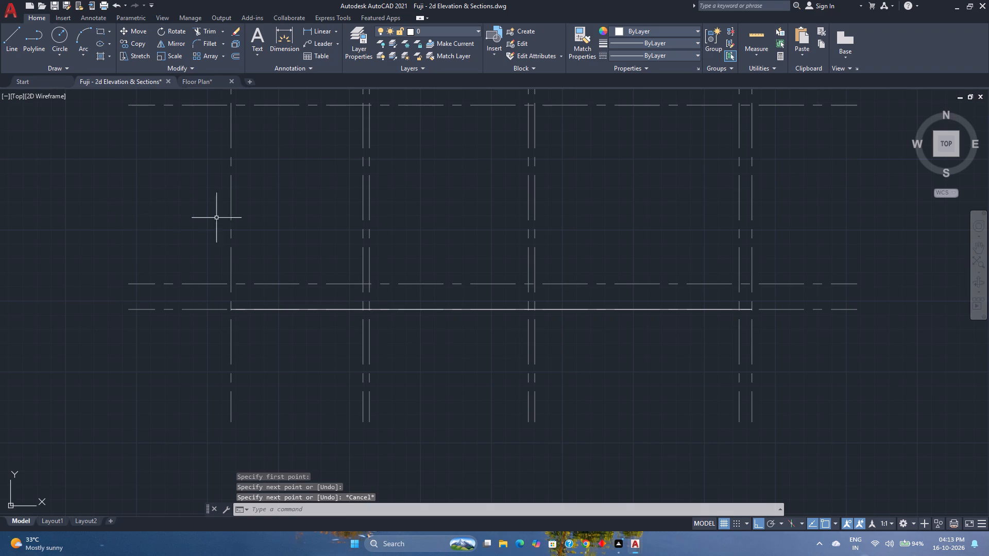
Offset the new base line 1'6" upward to form the top edge of the plinth.
click(236, 58)
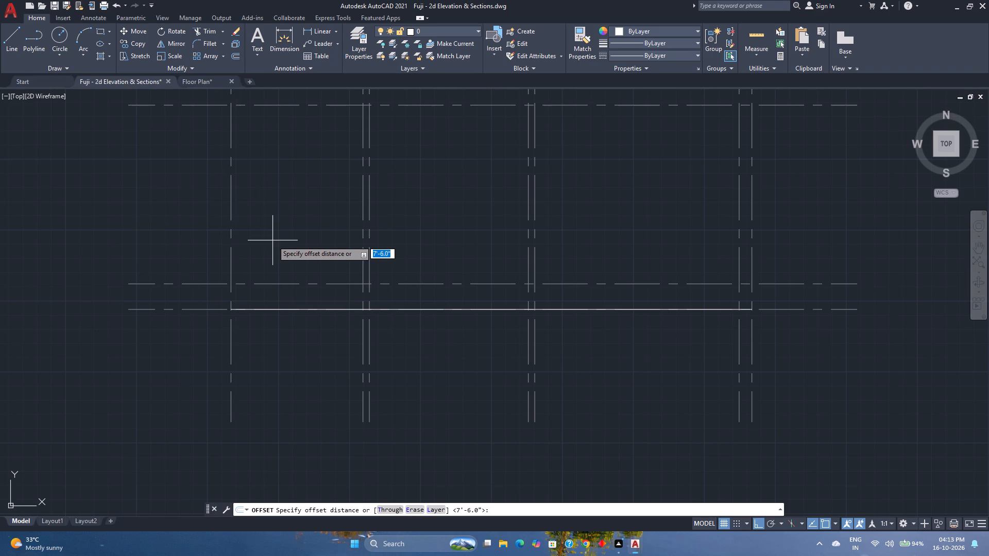
text(1'6")
key(Return)
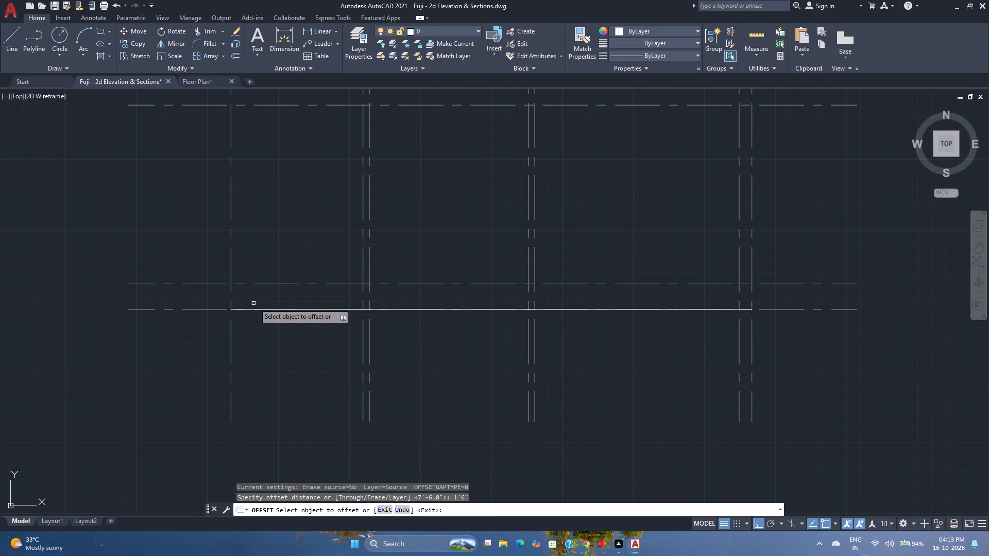
click(260, 309)
click(259, 285)
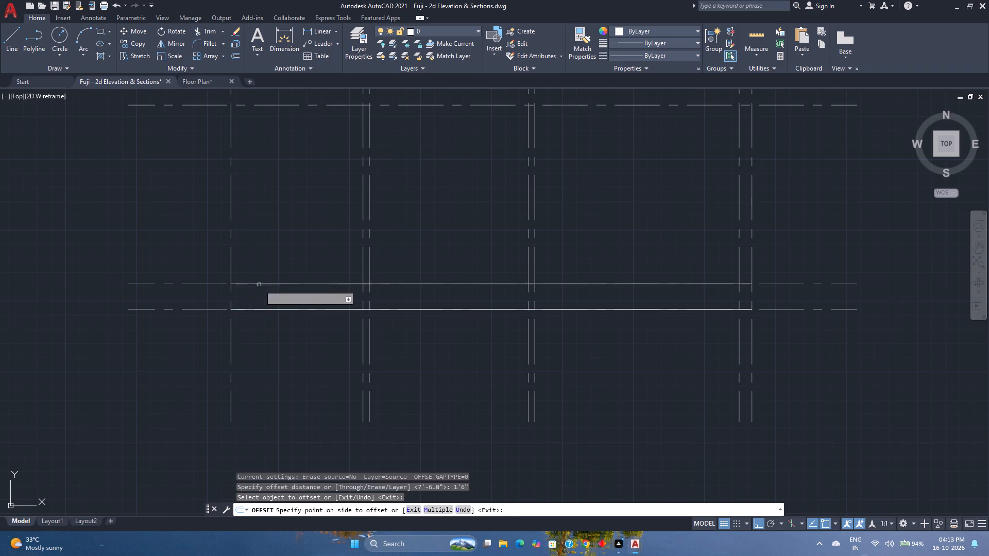
Close the plinth outline with a vertical line at its left end and another at its right end.
click(5, 38)
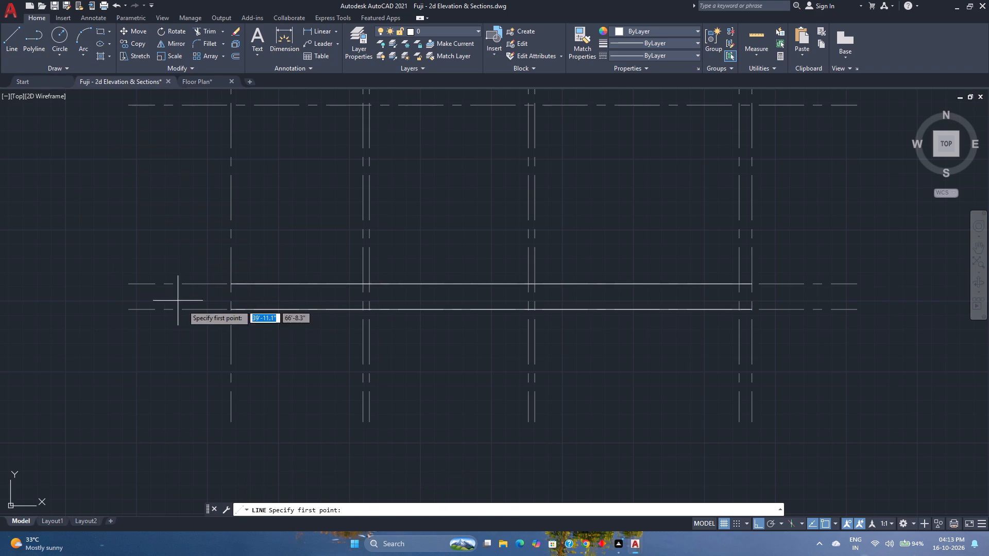
click(231, 284)
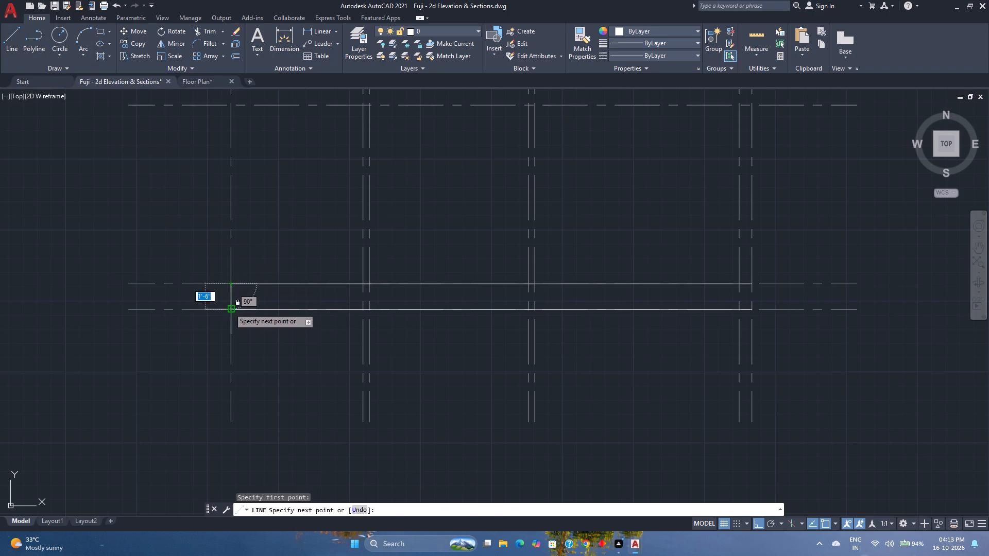
click(229, 308)
key(Escape)
key(space)
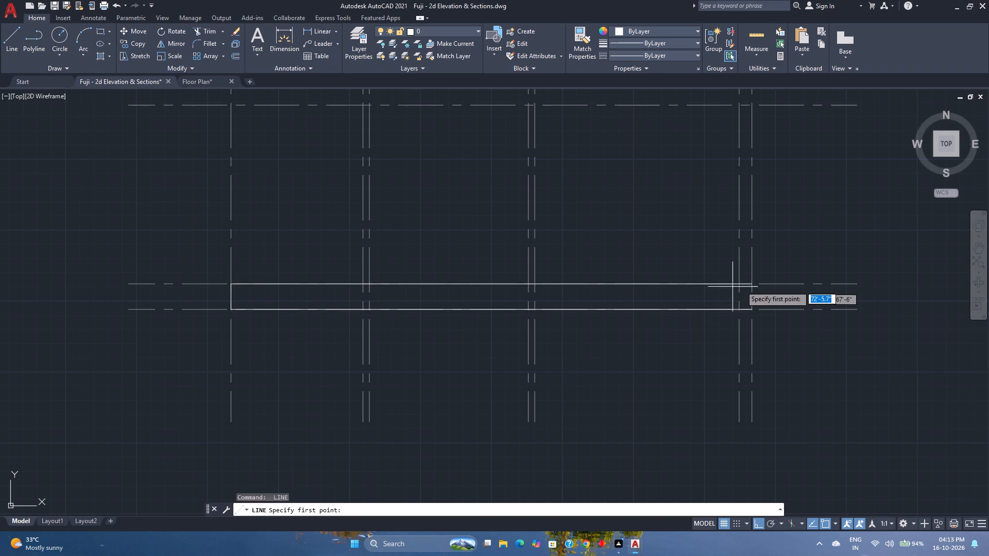
click(754, 282)
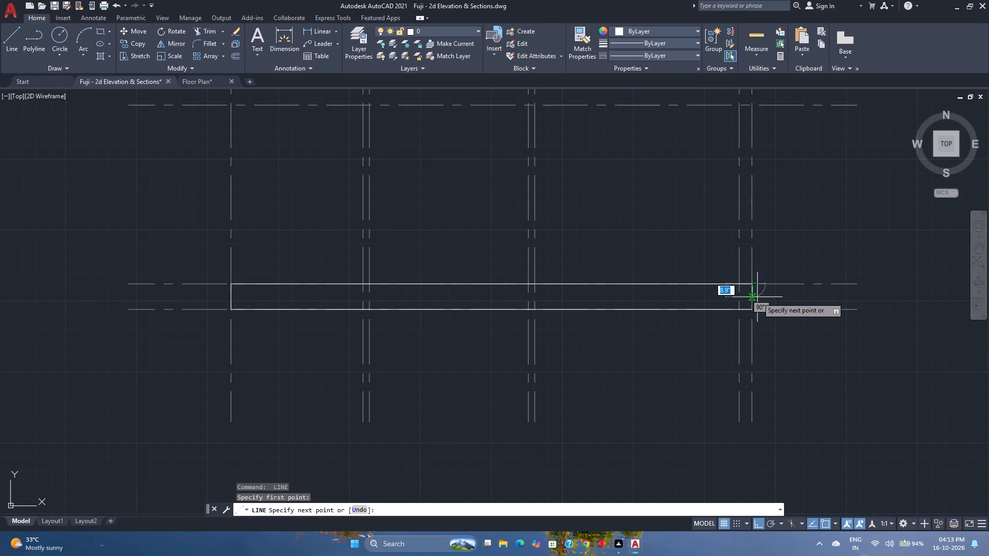
click(754, 306)
key(Escape)
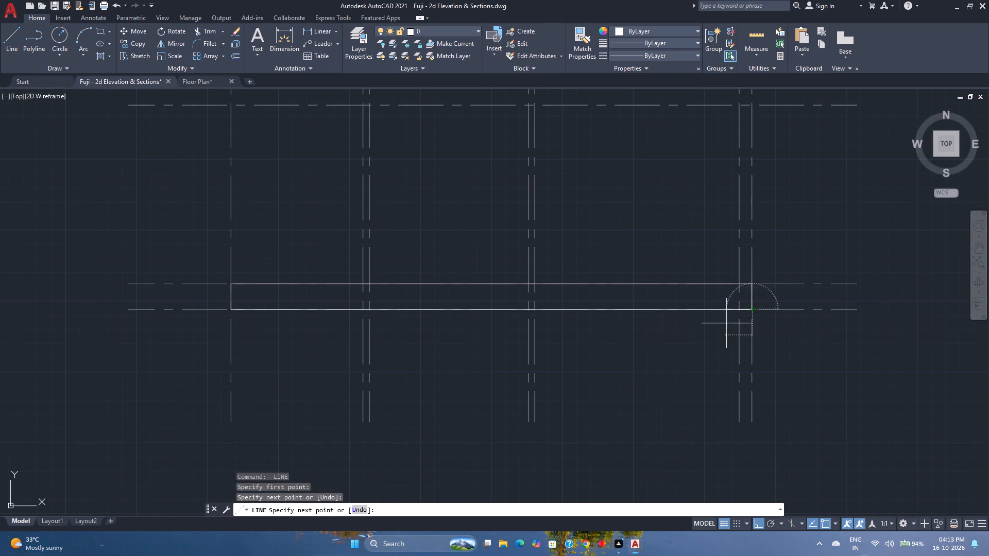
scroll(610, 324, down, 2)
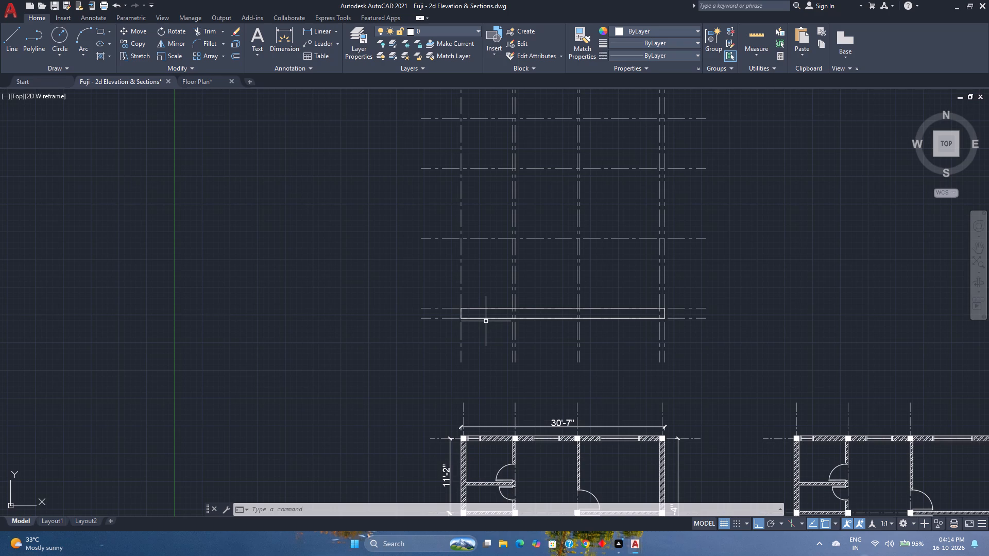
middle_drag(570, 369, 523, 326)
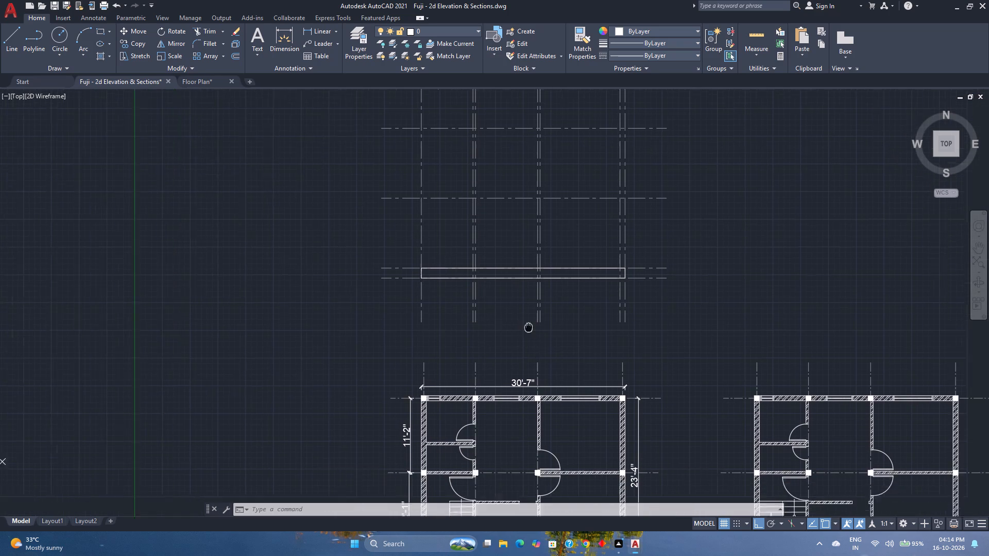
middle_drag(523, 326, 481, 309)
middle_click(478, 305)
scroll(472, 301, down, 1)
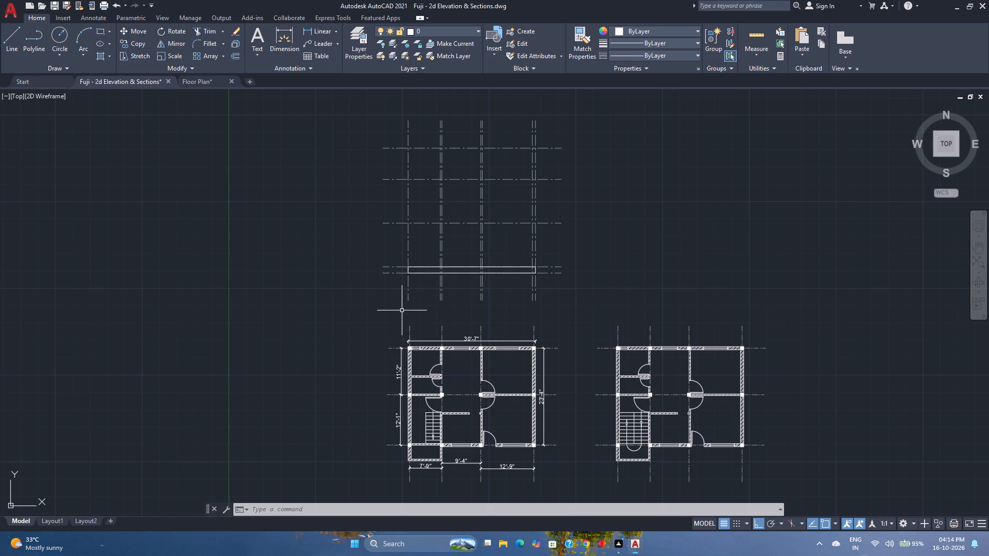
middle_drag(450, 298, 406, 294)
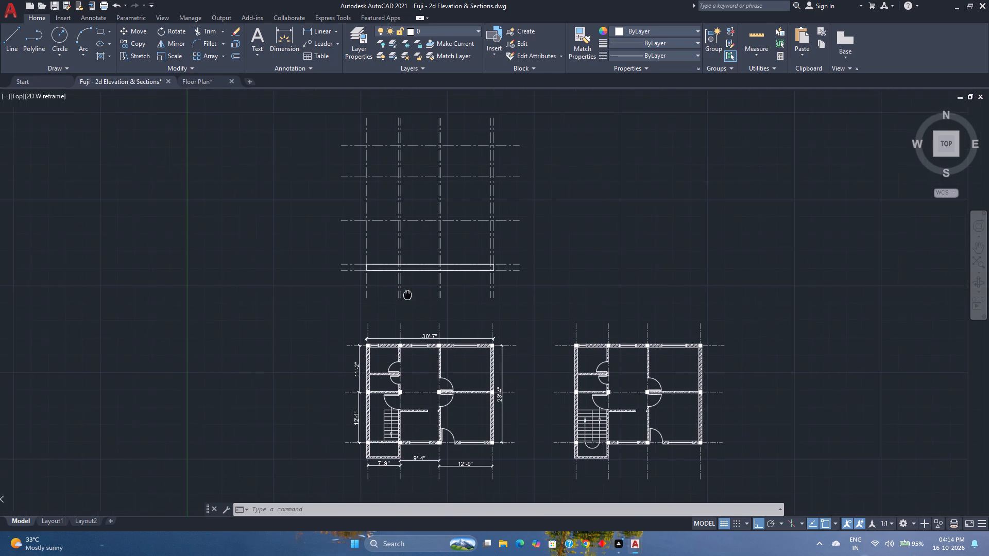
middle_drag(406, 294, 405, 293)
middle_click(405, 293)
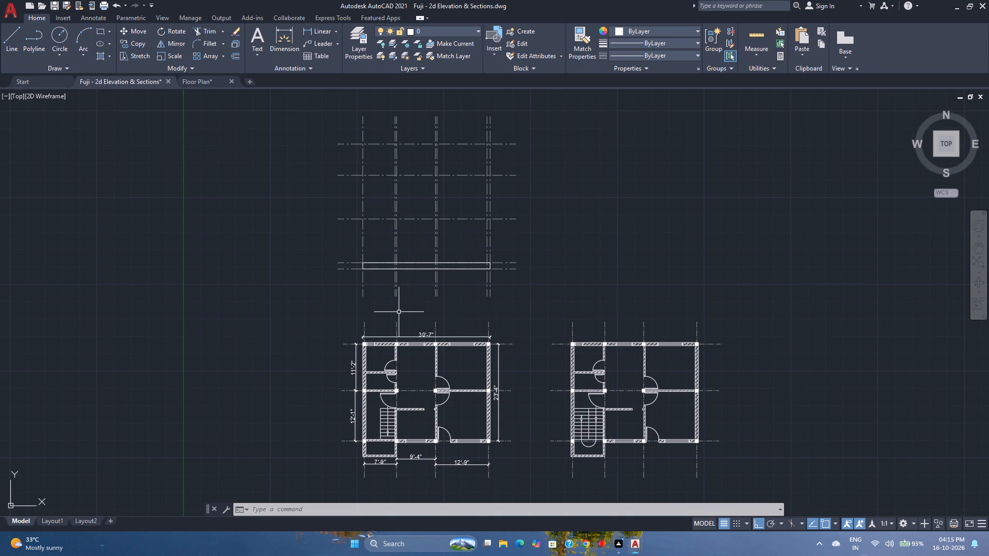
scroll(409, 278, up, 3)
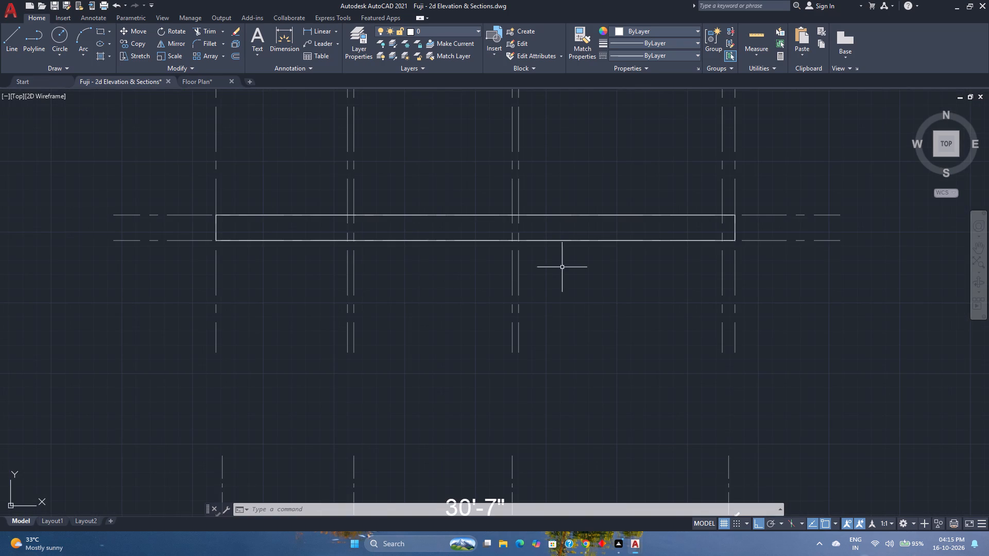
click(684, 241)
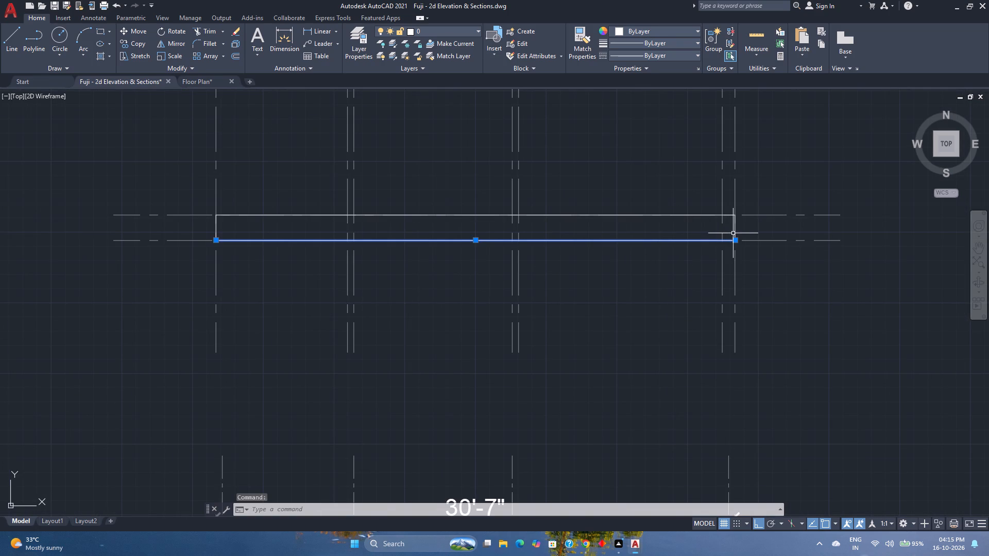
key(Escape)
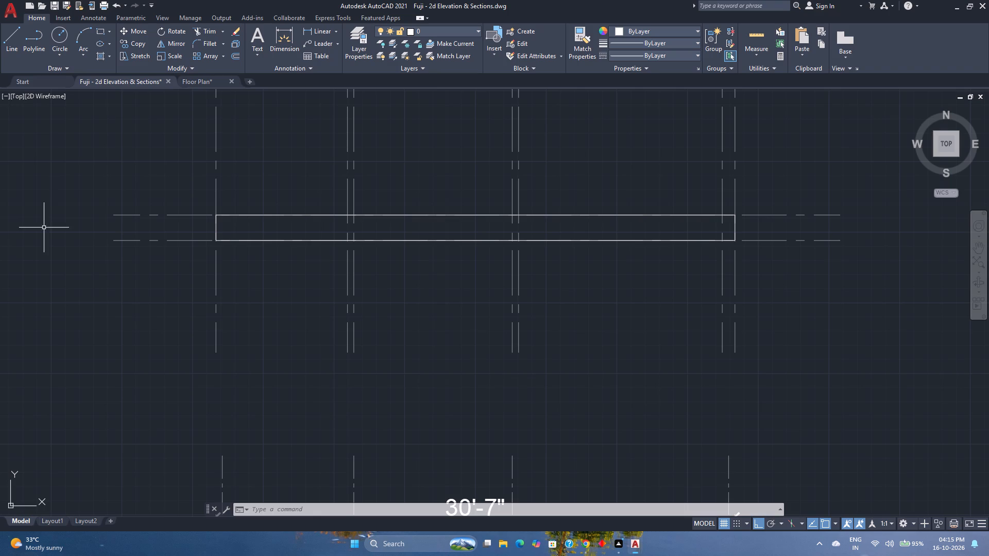
Switch to the Floor Plan drawing and examine its reference elevation and Section @ "AA", from ground level up to the roof.
click(204, 85)
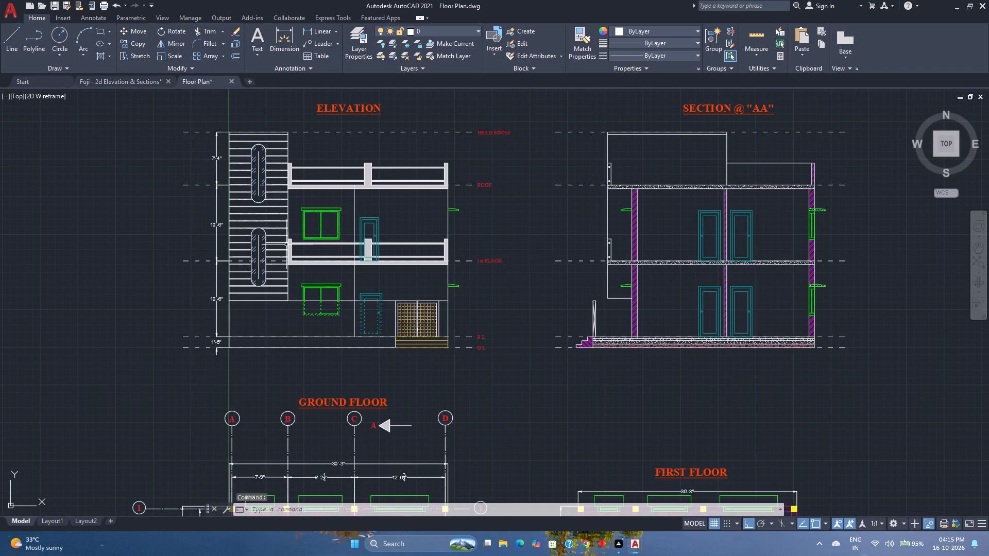
scroll(402, 259, up, 2)
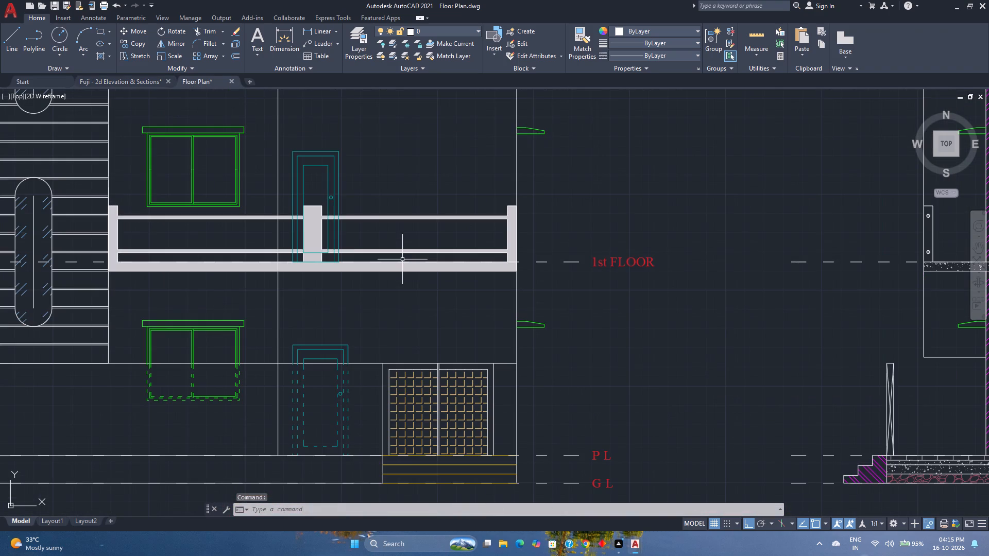
scroll(402, 259, down, 1)
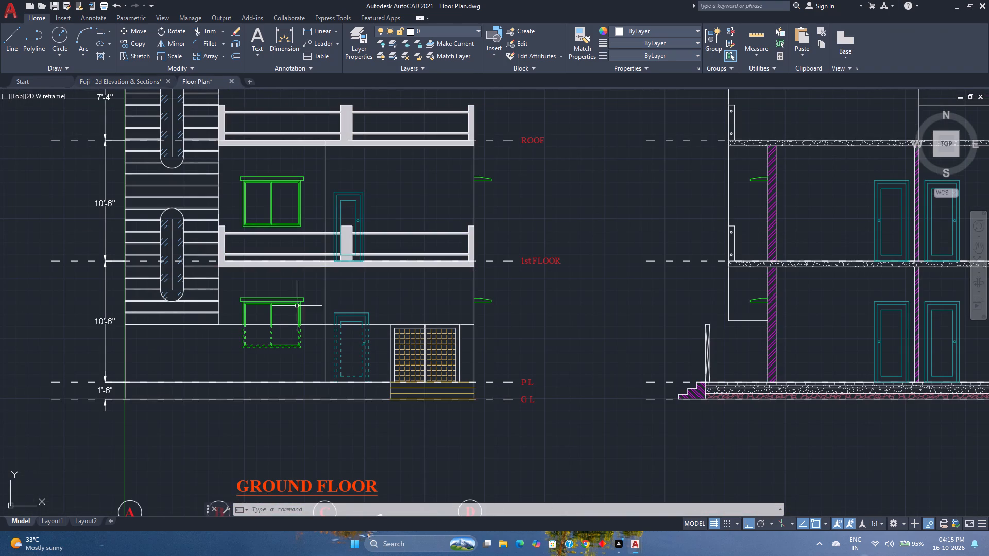
scroll(552, 304, down, 1)
middle_drag(552, 304, 315, 319)
middle_click(315, 319)
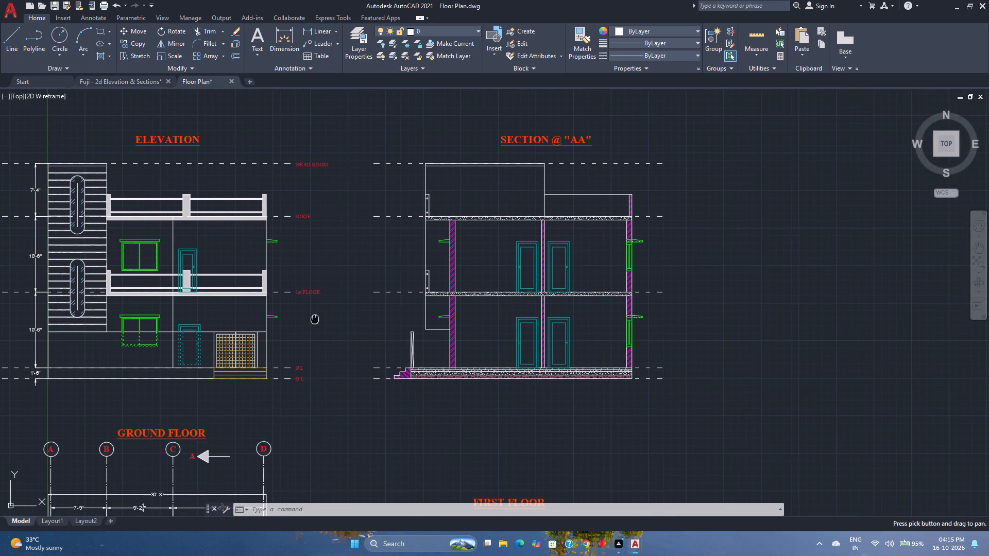
scroll(434, 307, down, 1)
middle_drag(437, 354, 417, 300)
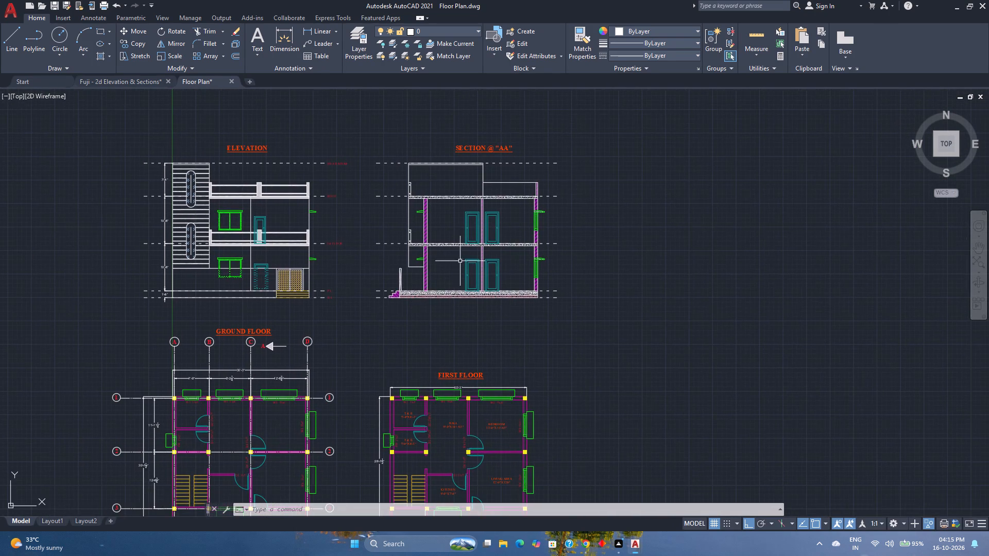
scroll(475, 240, up, 2)
middle_drag(377, 310, 595, 300)
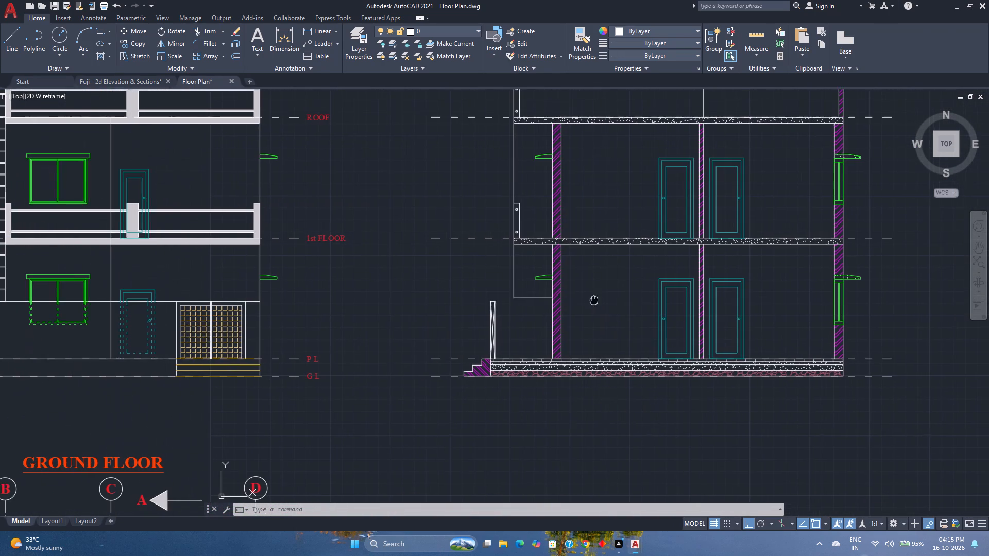
middle_drag(595, 300, 598, 300)
middle_click(598, 300)
middle_drag(218, 333, 380, 327)
middle_click(380, 327)
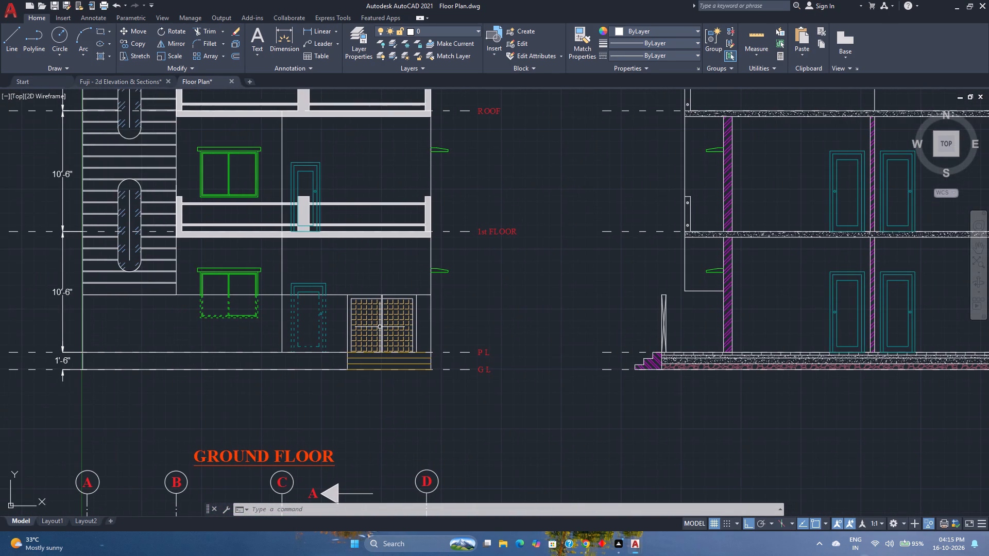
scroll(380, 327, down, 1)
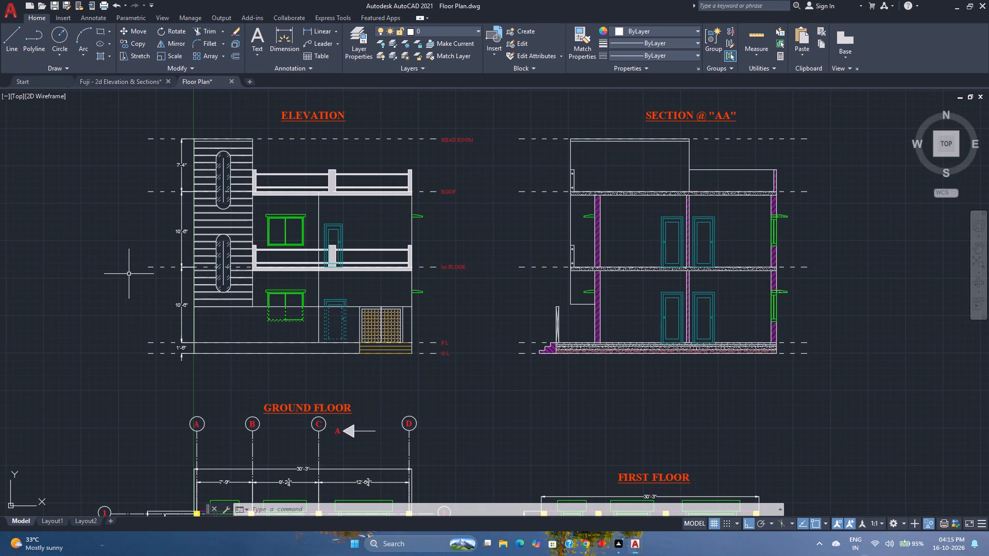
scroll(262, 291, down, 1)
scroll(262, 291, up, 1)
scroll(353, 281, up, 1)
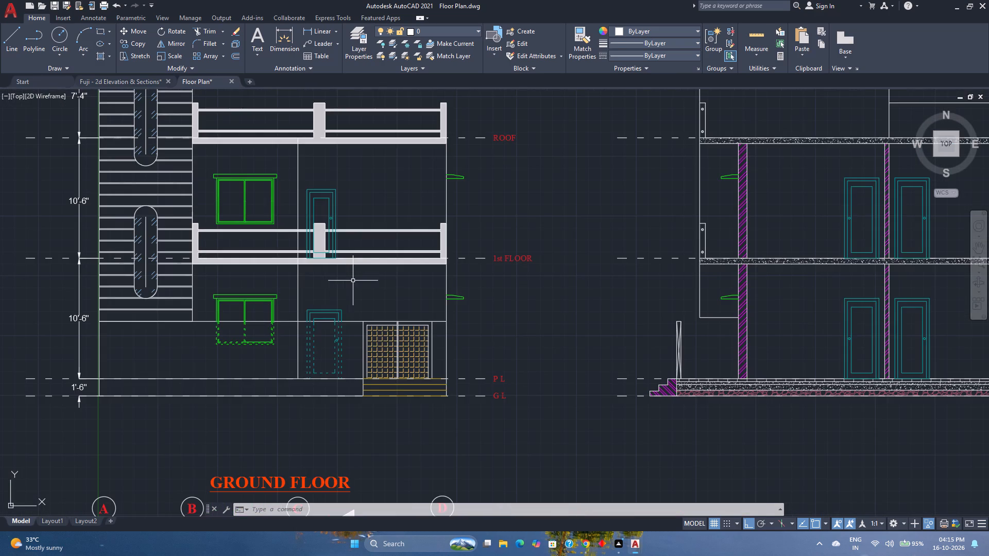
scroll(353, 281, up, 1)
scroll(353, 281, down, 1)
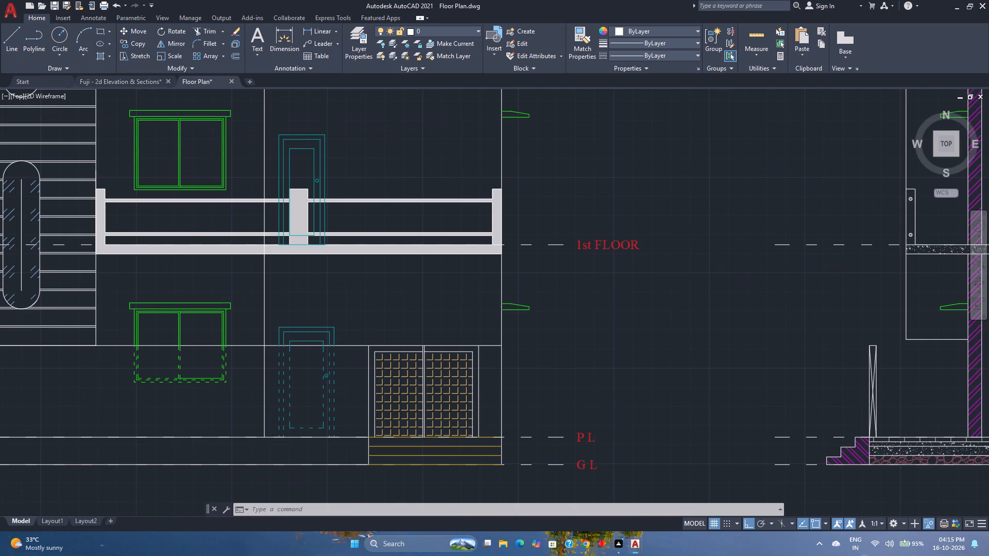
scroll(353, 281, down, 2)
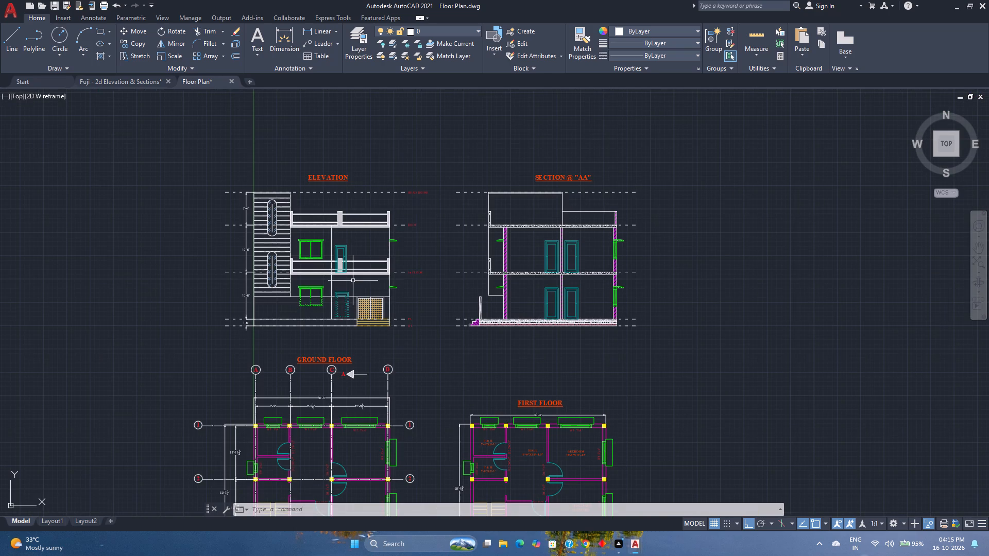
Examine the reference ground floor and first floor plans, including the door, window, stair and gate layout.
scroll(353, 281, down, 1)
scroll(359, 444, up, 2)
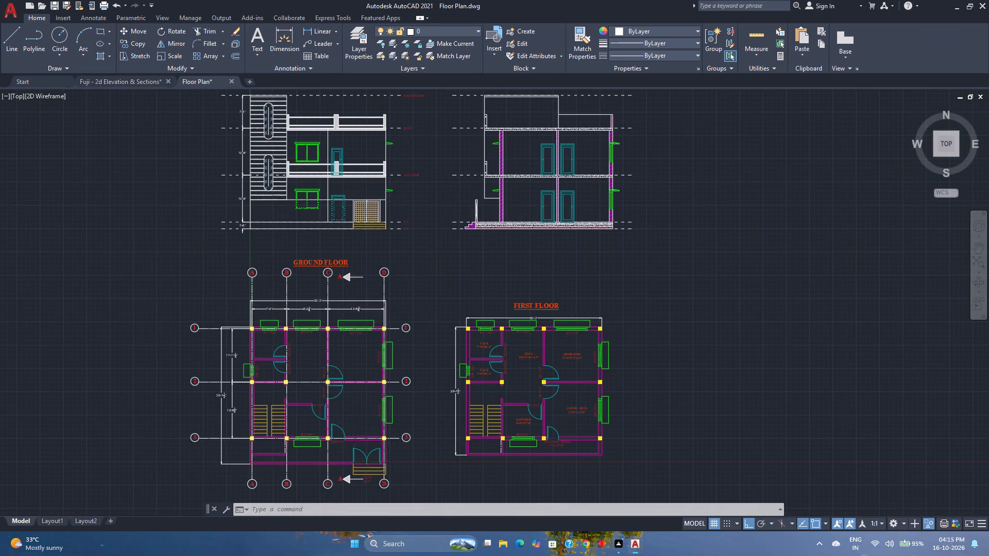
scroll(356, 408, up, 1)
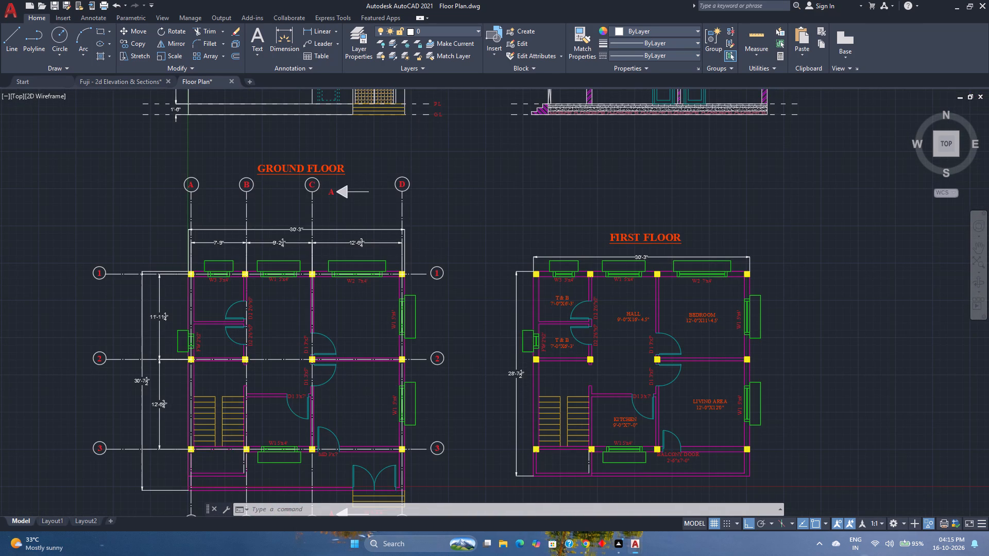
middle_drag(349, 406, 336, 341)
middle_click(336, 341)
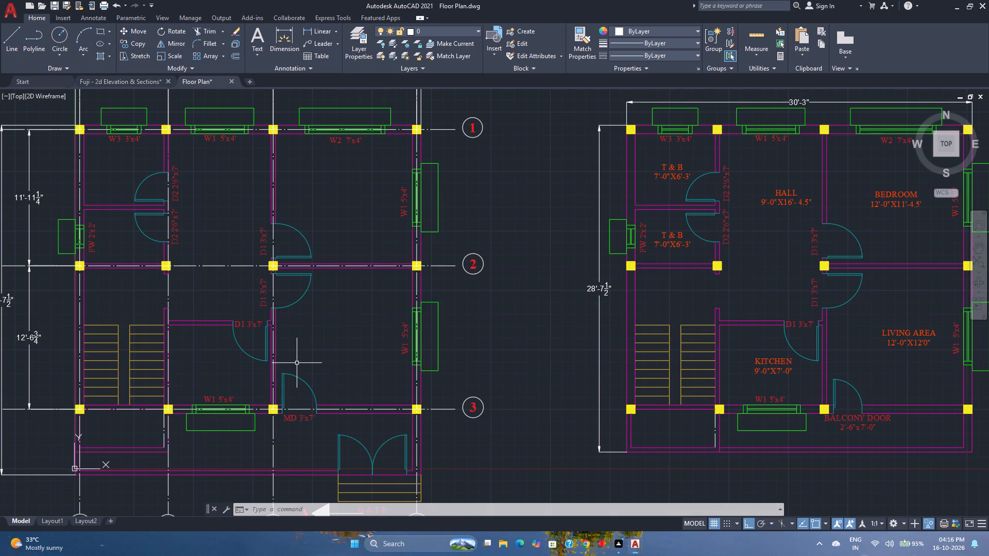
scroll(297, 363, down, 1)
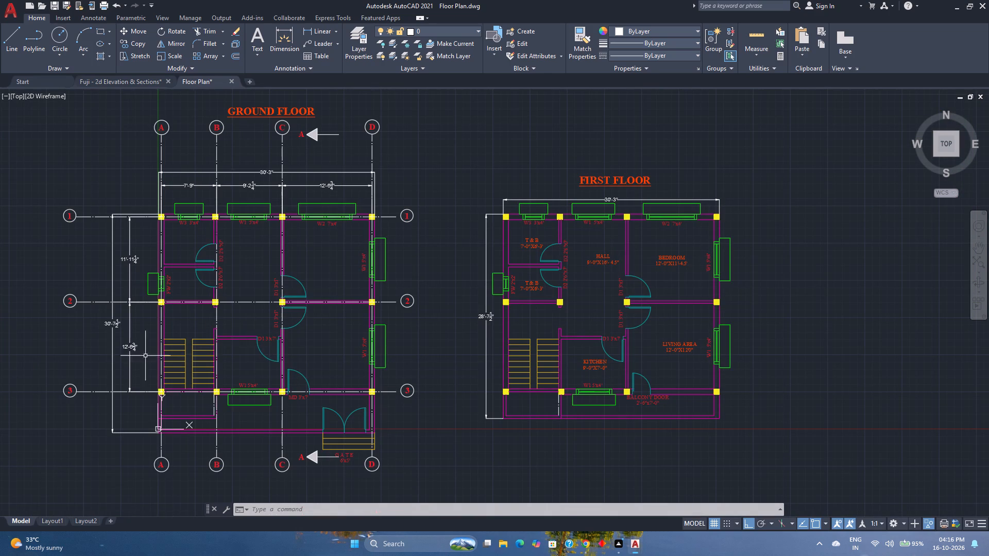
middle_drag(193, 303, 242, 364)
middle_click(242, 364)
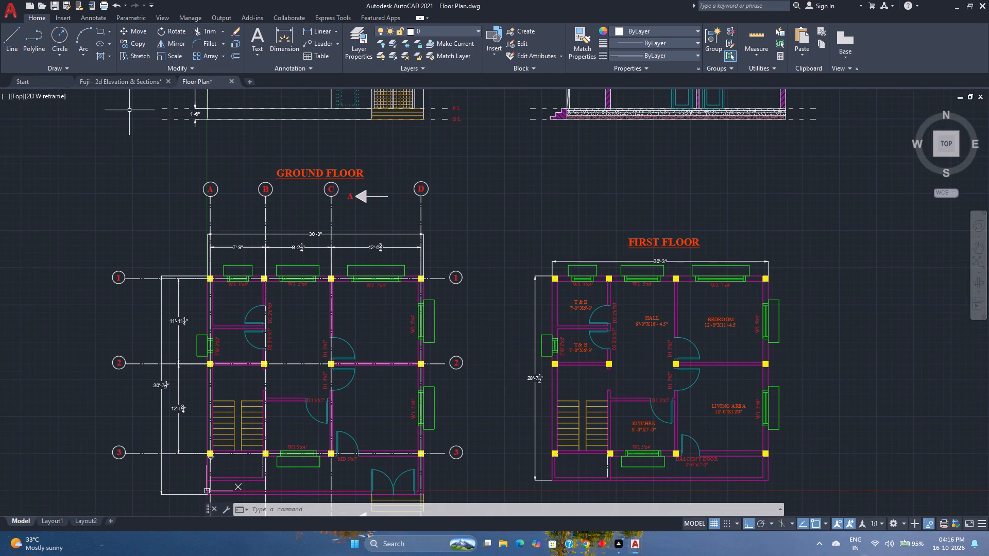
Return to the Fuji elevation drawing and examine the plinth and the first plan's walls, doors and windows below it.
click(128, 77)
scroll(212, 323, down, 1)
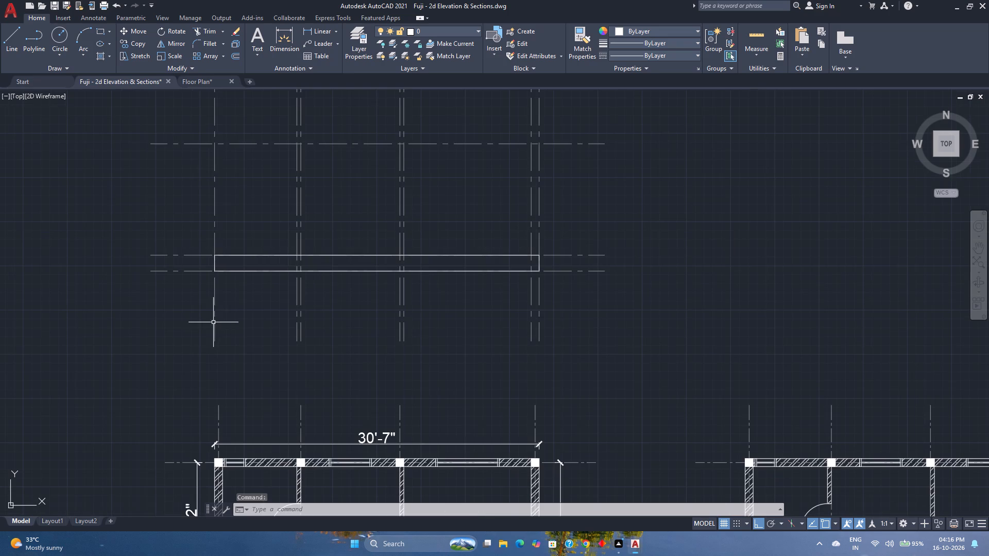
scroll(302, 293, up, 1)
middle_drag(302, 293, 275, 311)
scroll(272, 295, down, 3)
scroll(301, 334, up, 2)
middle_drag(280, 341, 310, 279)
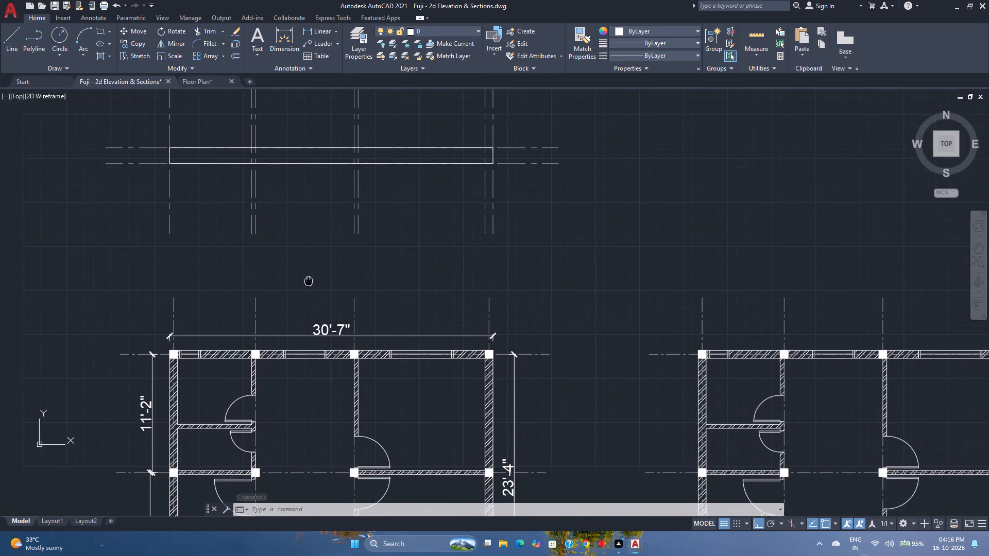
middle_click(310, 279)
middle_drag(310, 279, 309, 280)
middle_click(313, 276)
middle_drag(352, 347, 331, 279)
scroll(331, 279, down, 1)
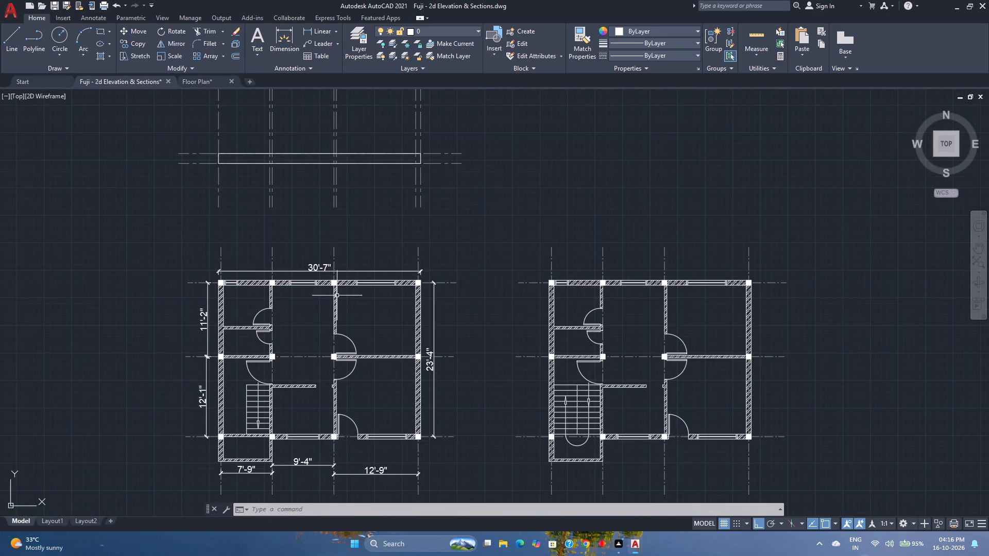
scroll(364, 351, up, 1)
scroll(361, 298, down, 2)
scroll(382, 358, up, 2)
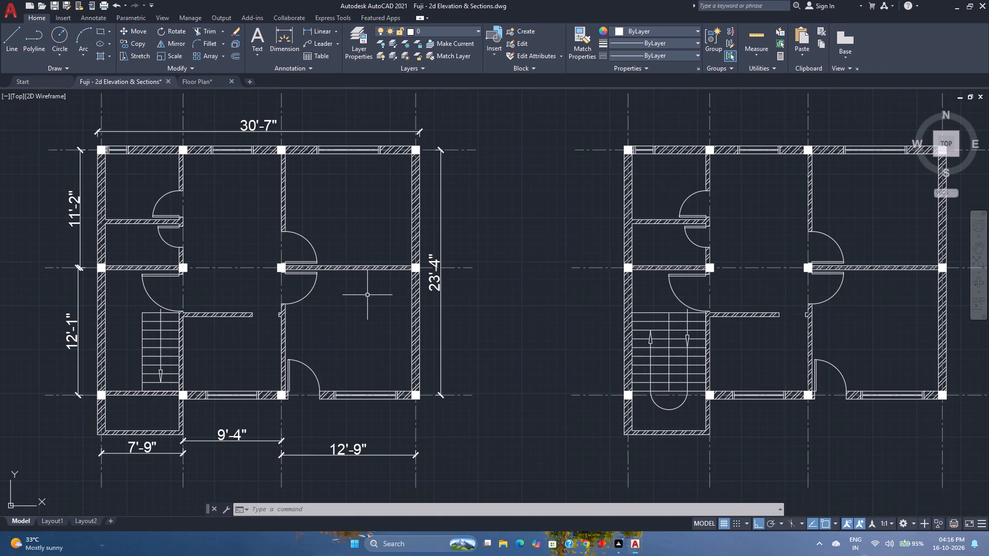
Quick-measure the room in the first plan's upper-right corner, including its window and door.
click(754, 32)
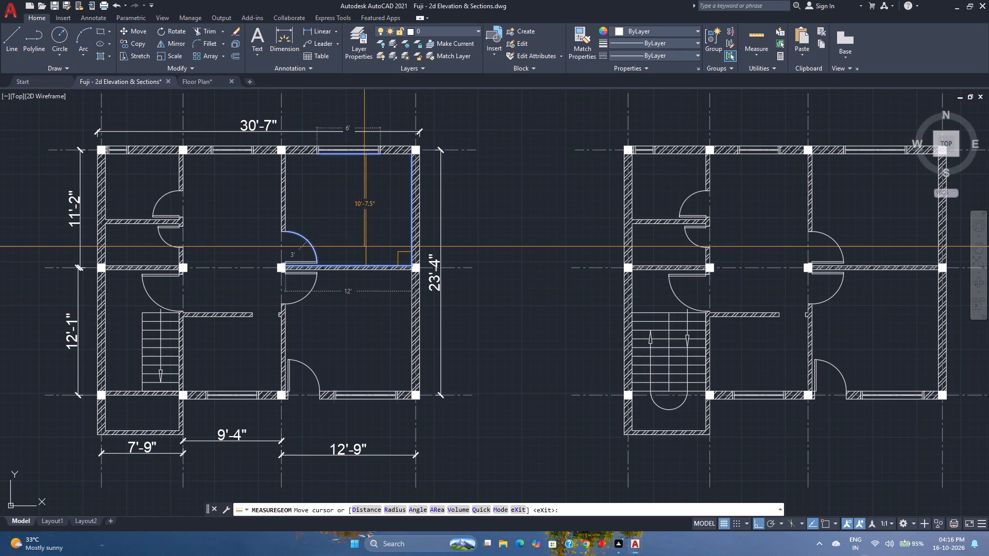
key(Escape)
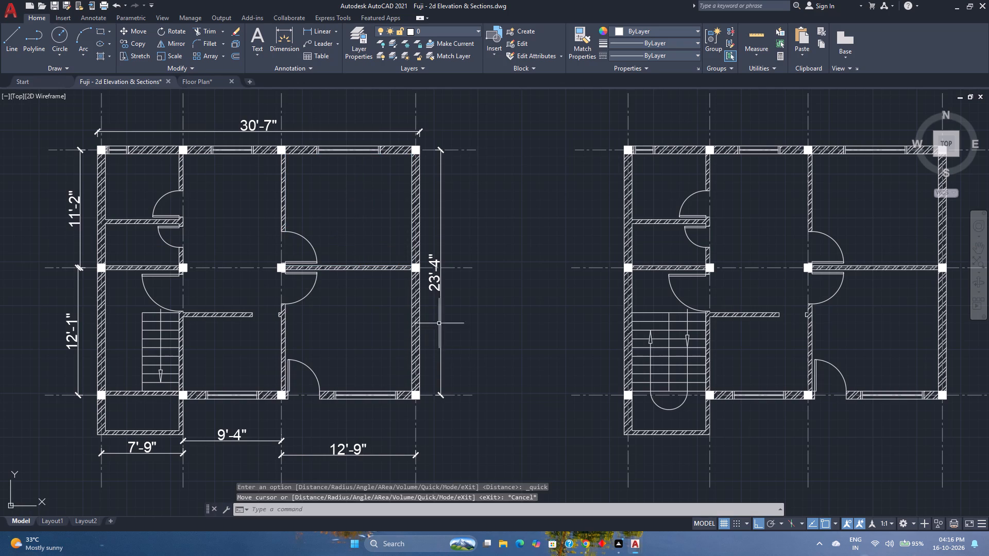
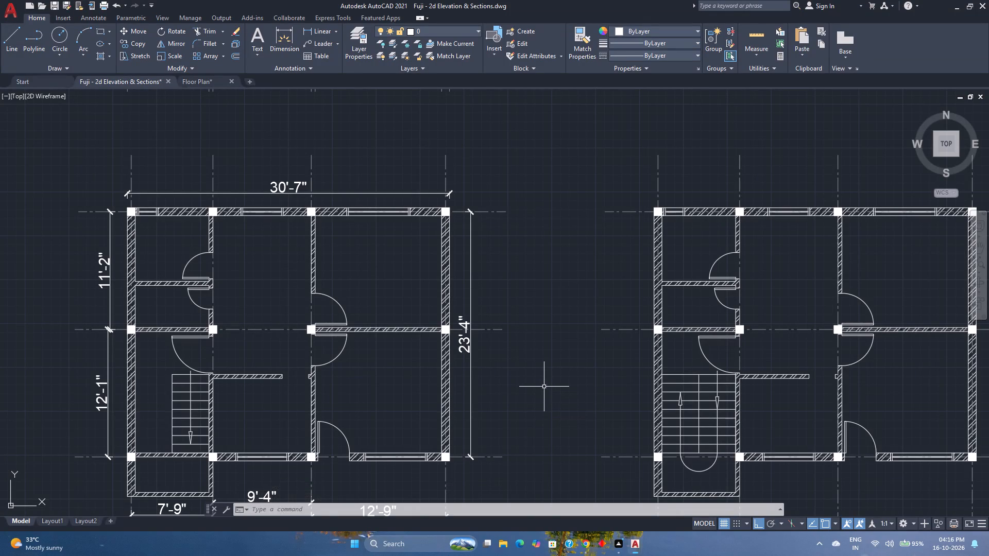
Draw vertical construction lines through both outer edges of the bottom-wall window in the dimensioned plan's 9'-4" bay.
scroll(544, 387, down, 1)
middle_drag(553, 383, 580, 443)
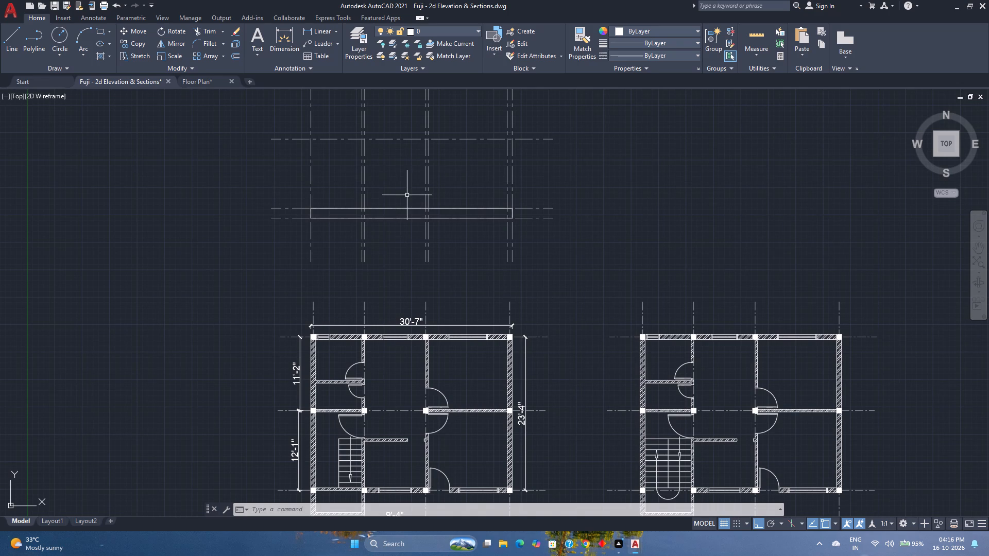
middle_drag(406, 197, 399, 220)
middle_click(399, 220)
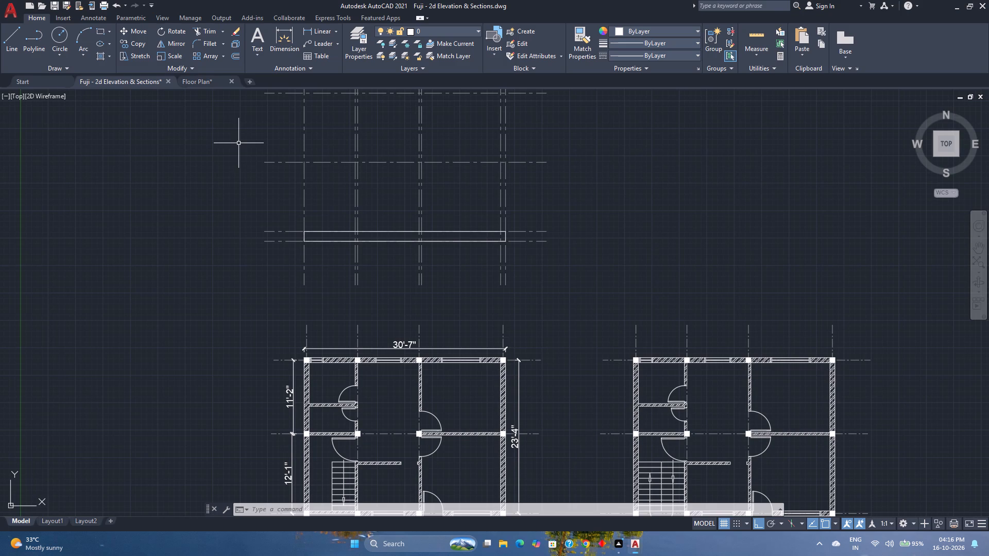
key(c)
key(BackSpace)
text(xl)
key(Return)
key(v)
key(Return)
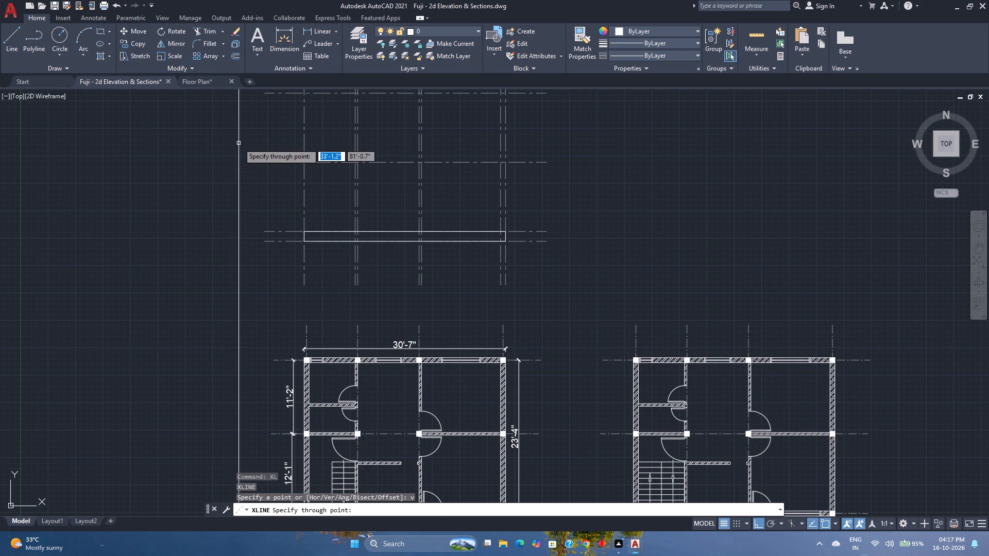
scroll(238, 143, down, 1)
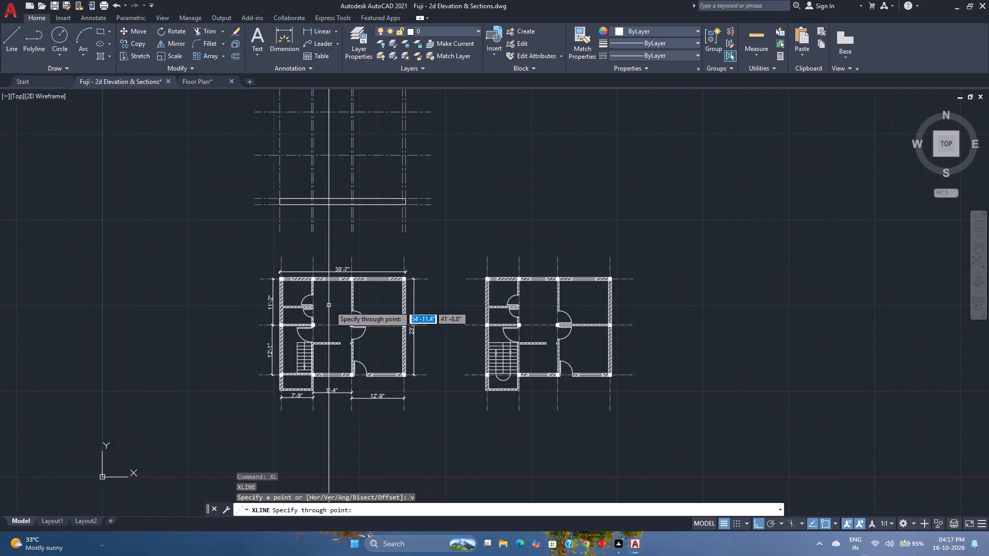
scroll(315, 386, up, 3)
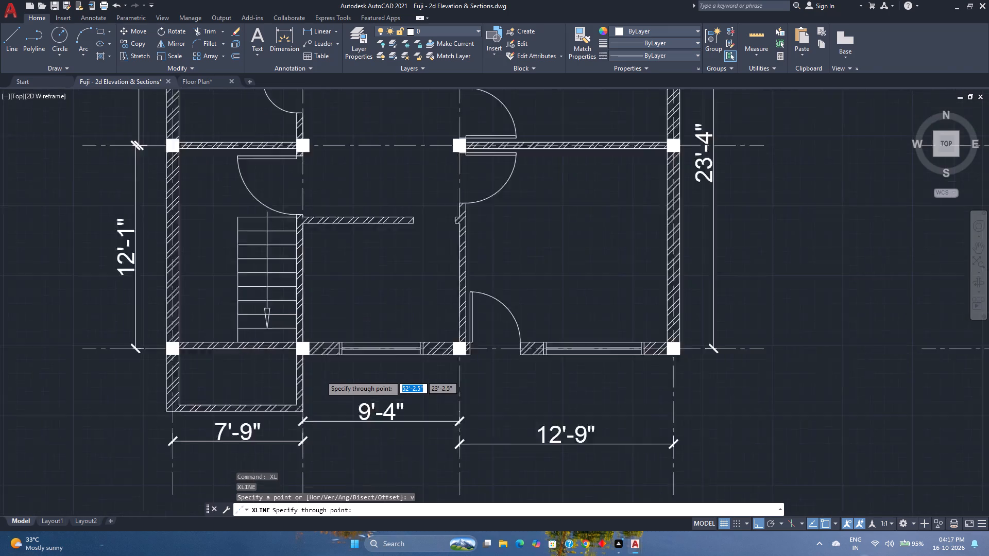
scroll(320, 375, up, 4)
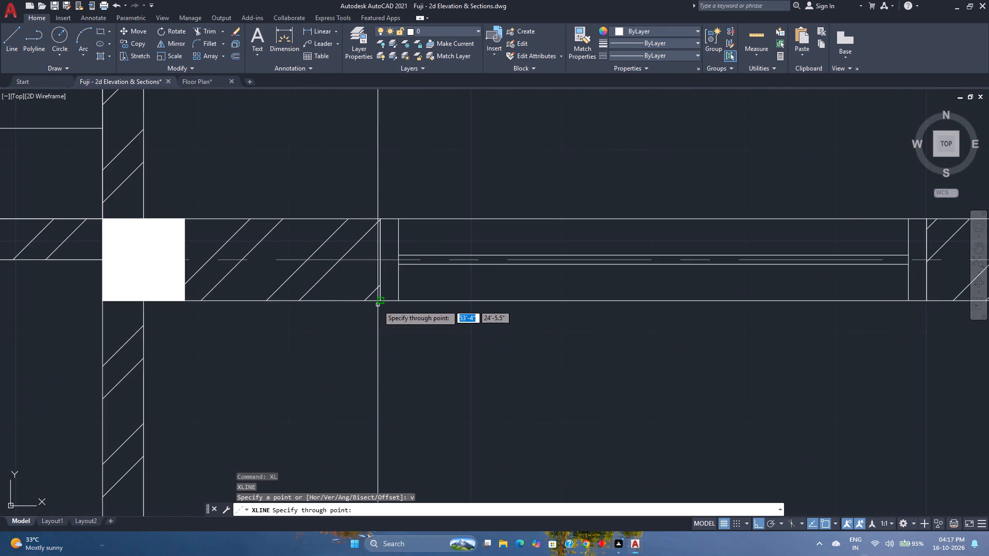
click(379, 301)
scroll(398, 333, down, 2)
middle_drag(398, 333, 240, 345)
middle_click(240, 345)
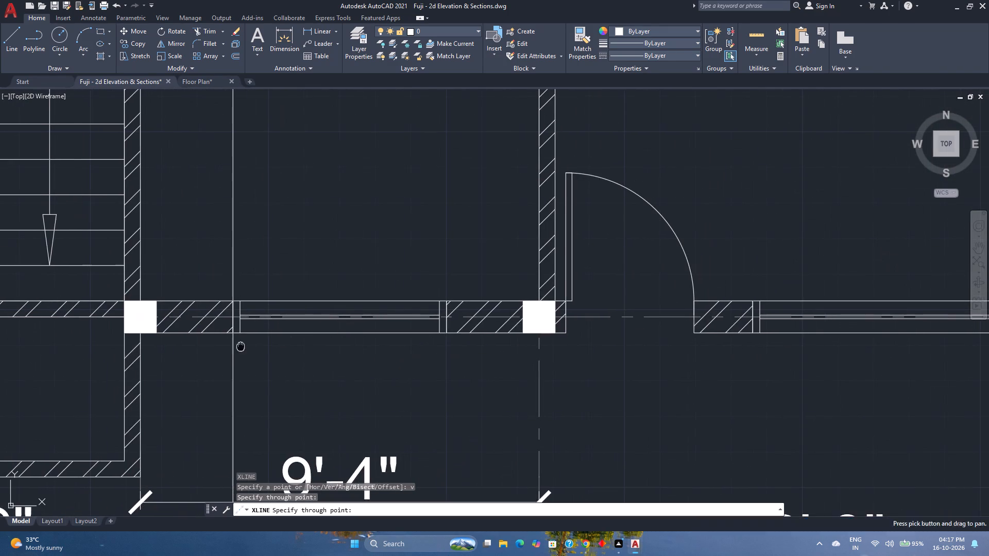
scroll(450, 333, up, 2)
click(439, 334)
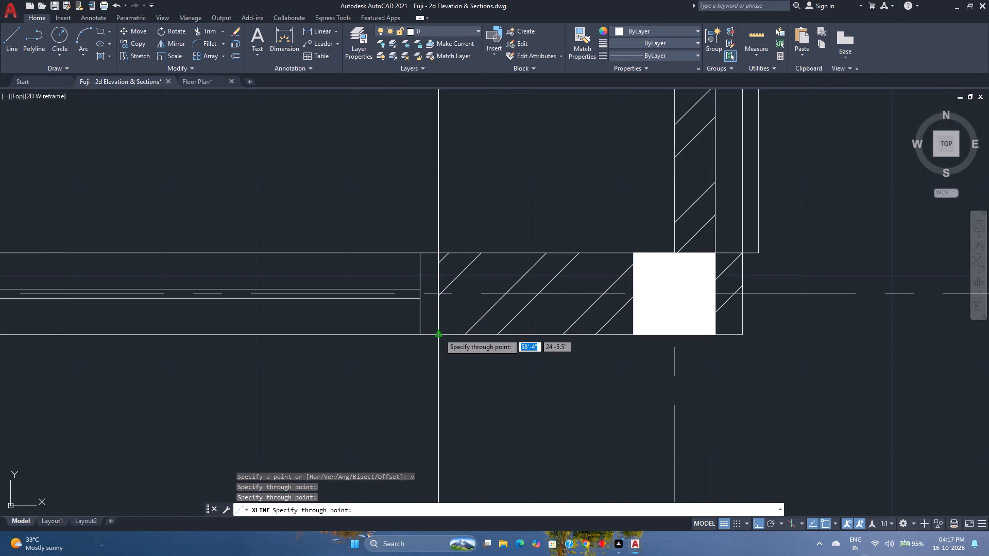
Add vertical construction lines through both outer edges of the bottom-wall window in the 12'-9" bay.
scroll(439, 334, down, 3)
scroll(629, 333, up, 5)
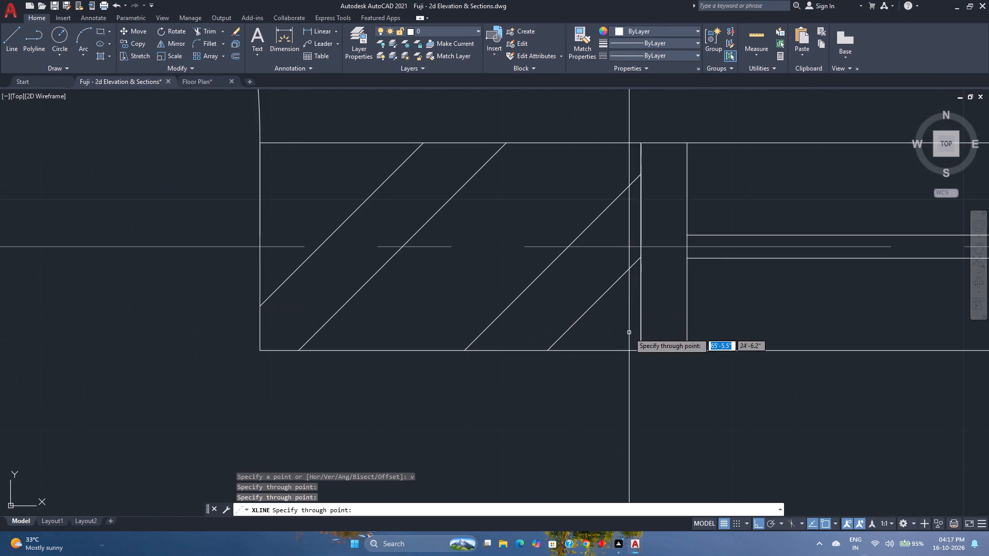
click(642, 349)
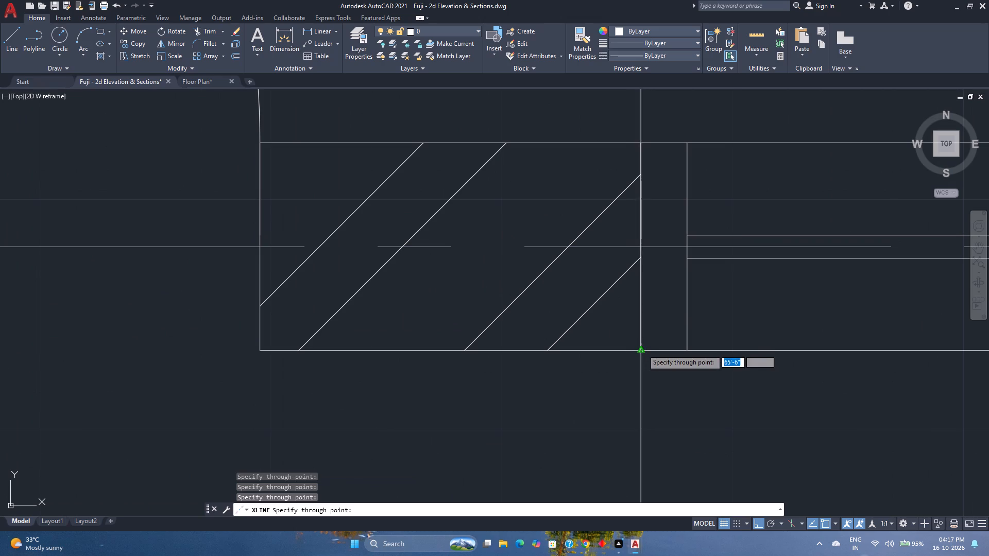
scroll(642, 349, down, 3)
middle_drag(642, 349, 403, 337)
middle_click(403, 337)
scroll(402, 337, down, 1)
scroll(649, 342, up, 2)
click(667, 331)
scroll(461, 365, down, 1)
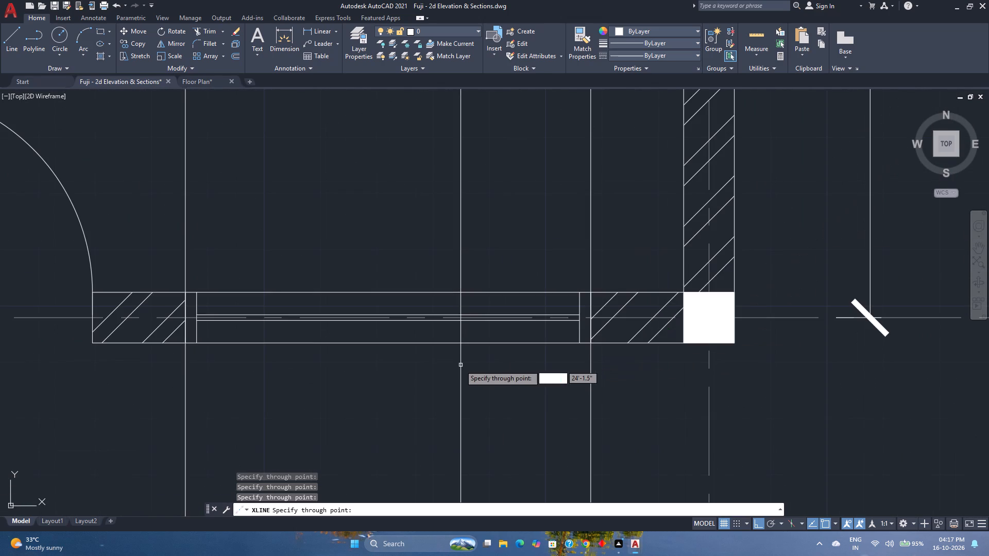
key(Escape)
Offset the top line of the elevation's base band 3' upward to mark the window sill level.
scroll(460, 365, down, 4)
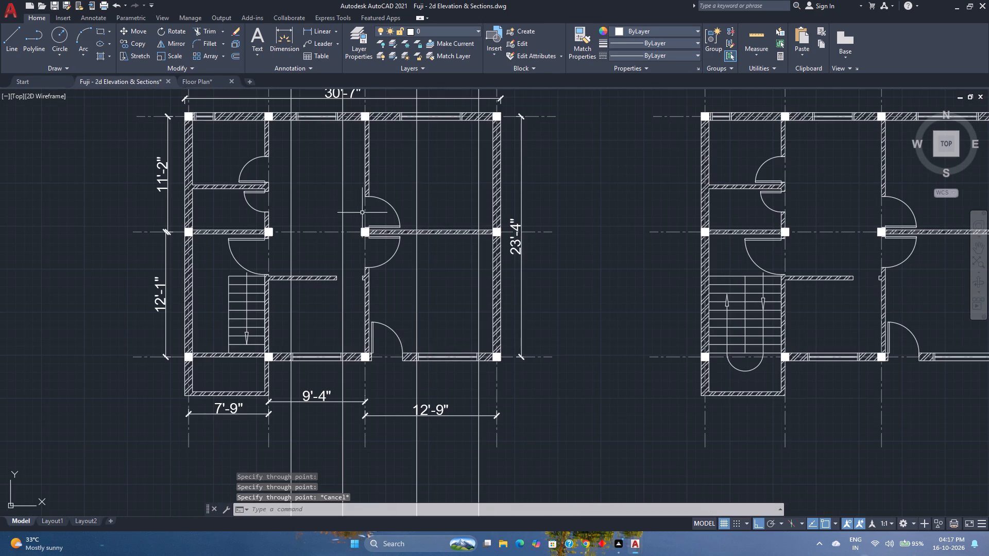
middle_drag(365, 213, 356, 381)
middle_click(354, 385)
middle_drag(354, 265, 340, 390)
middle_click(340, 390)
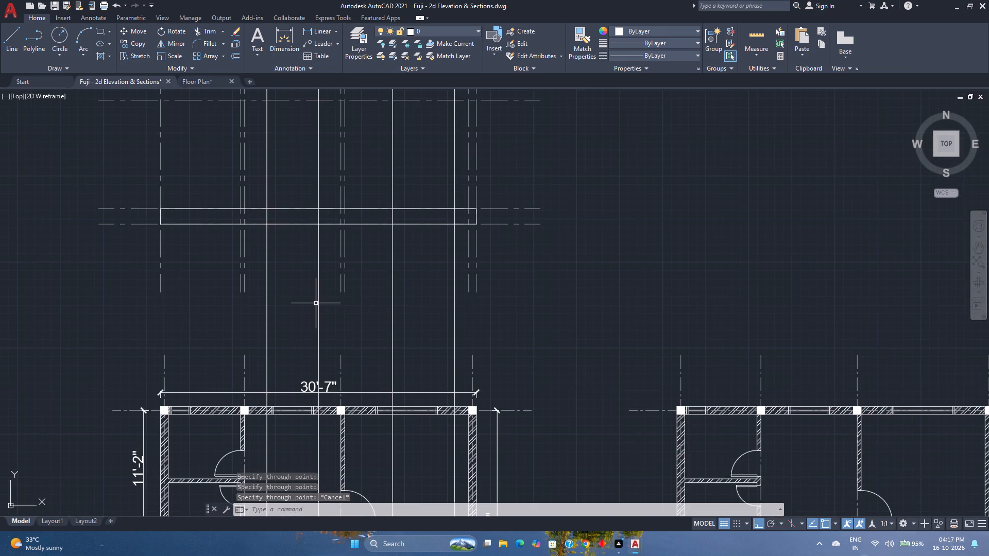
middle_drag(316, 303, 325, 382)
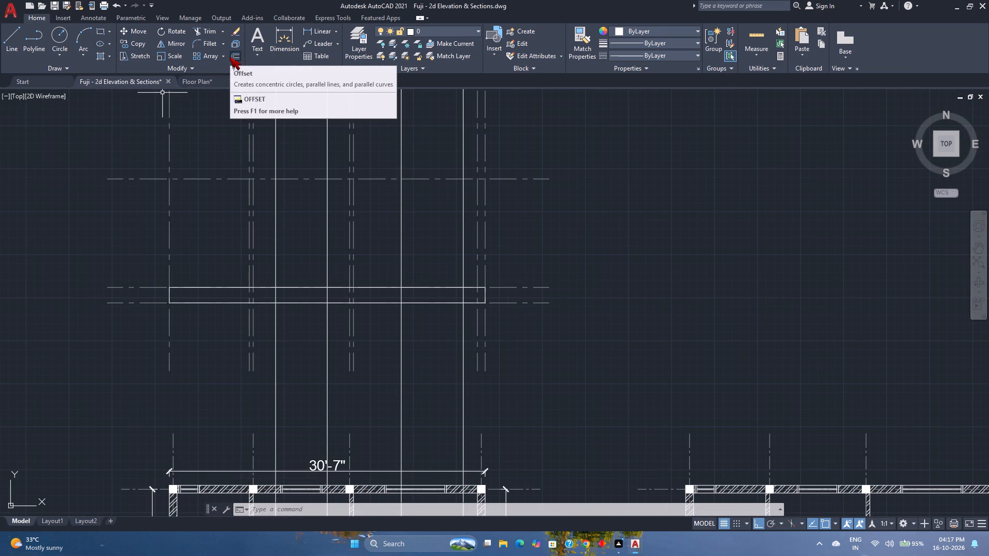
click(236, 59)
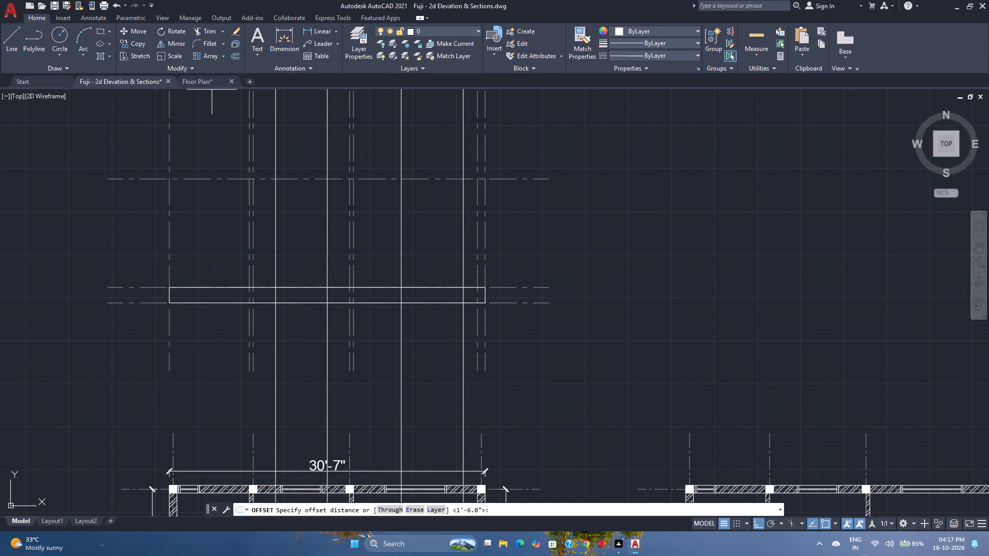
text(3')
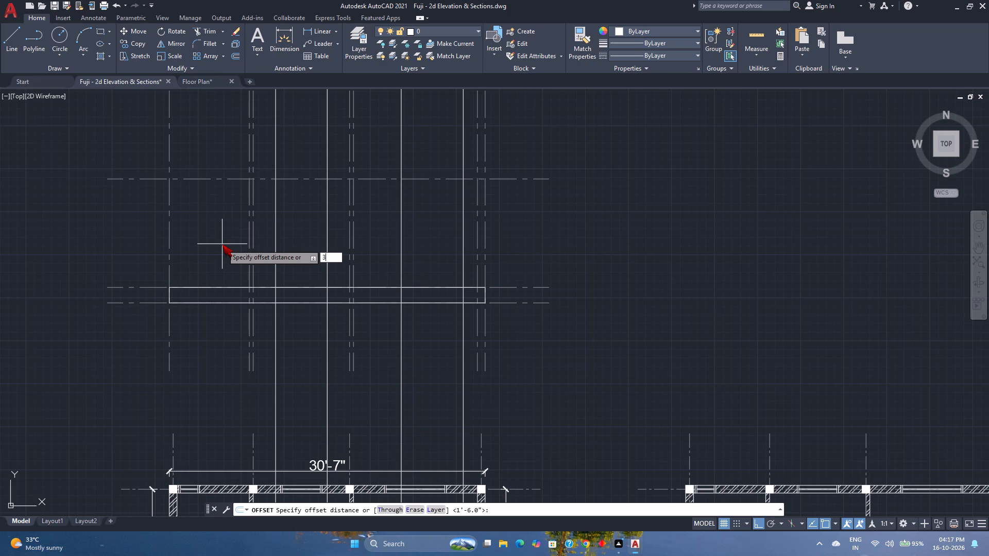
key(6)
key(BackSpace)
key(Return)
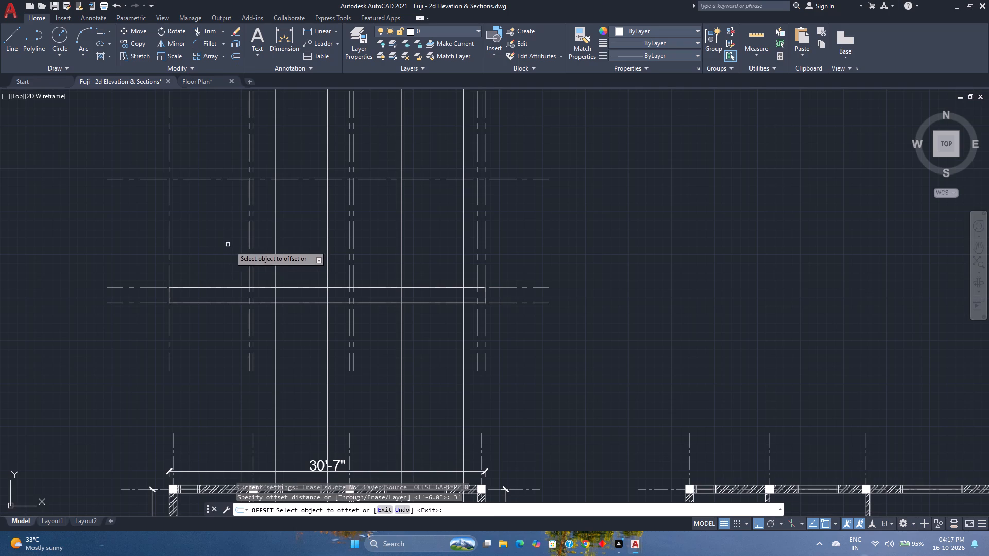
click(216, 286)
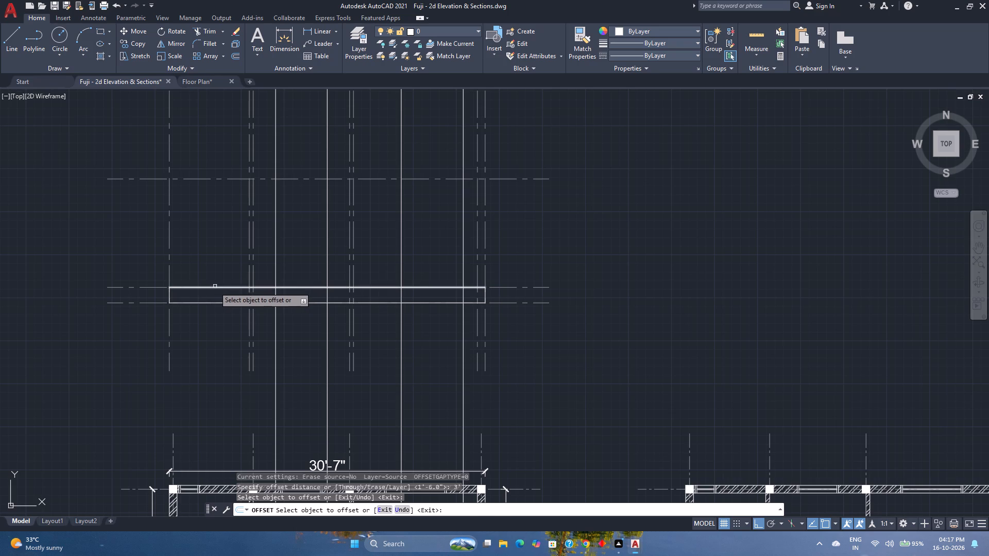
click(214, 287)
click(211, 259)
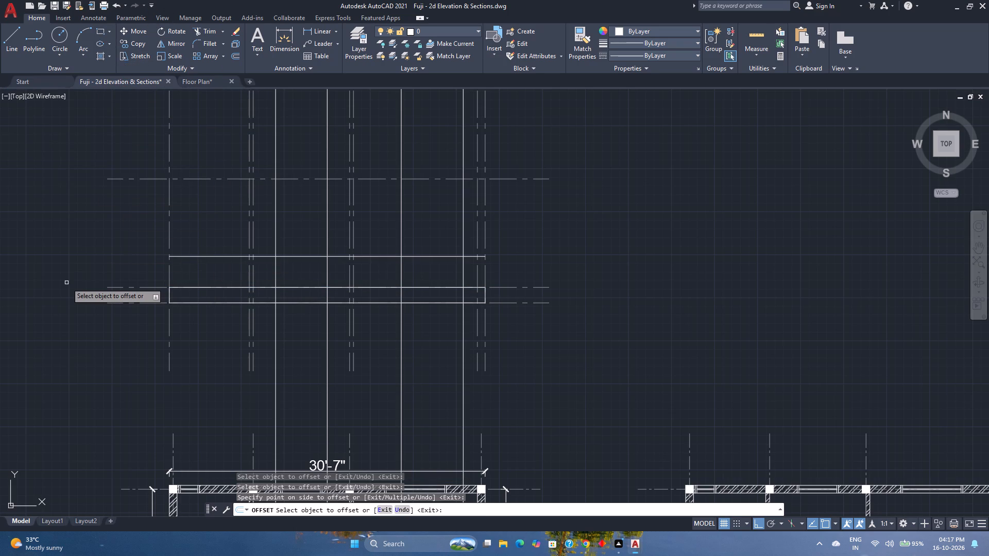
key(Escape)
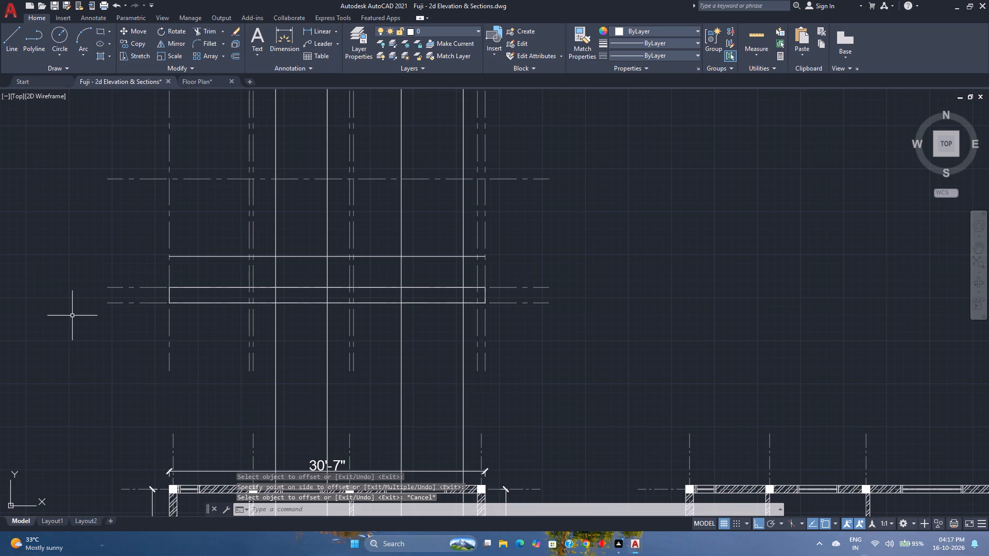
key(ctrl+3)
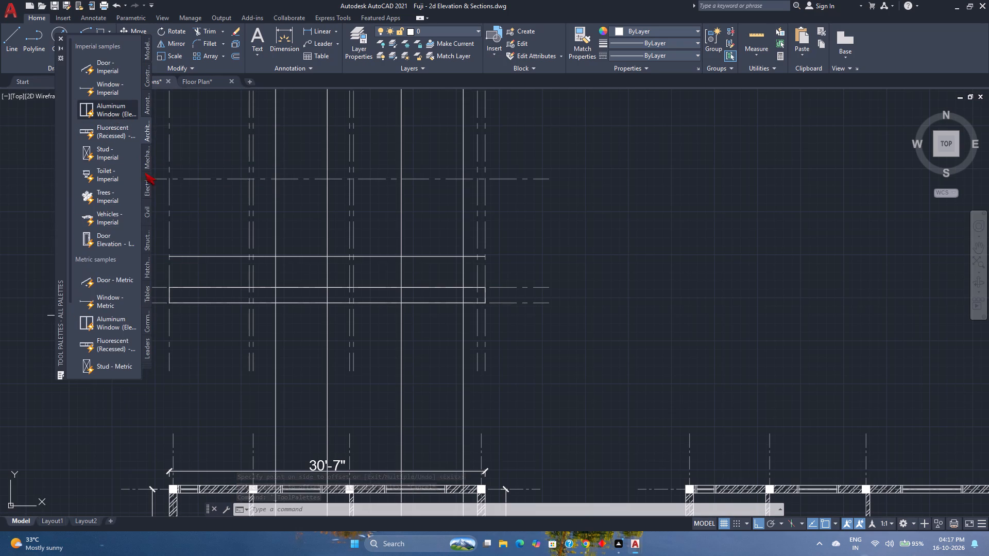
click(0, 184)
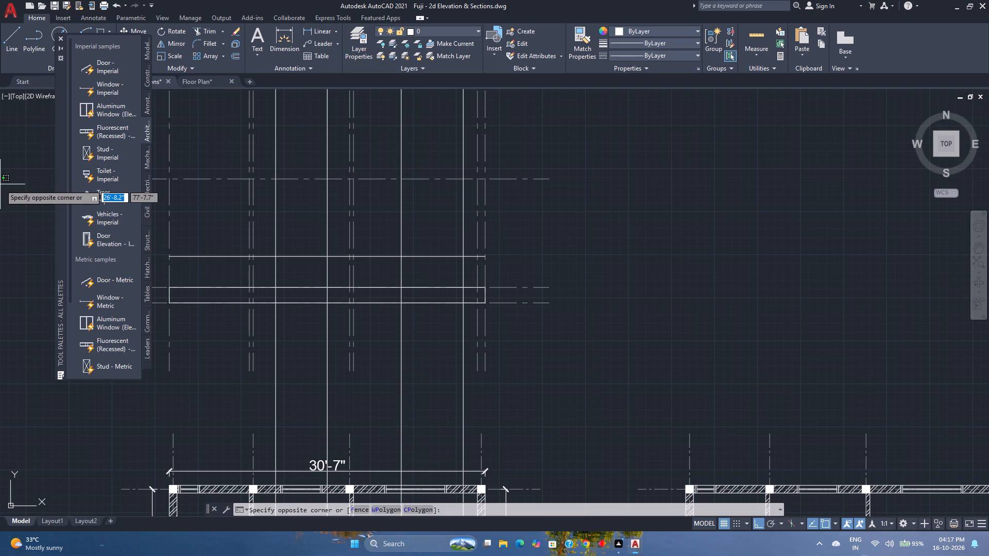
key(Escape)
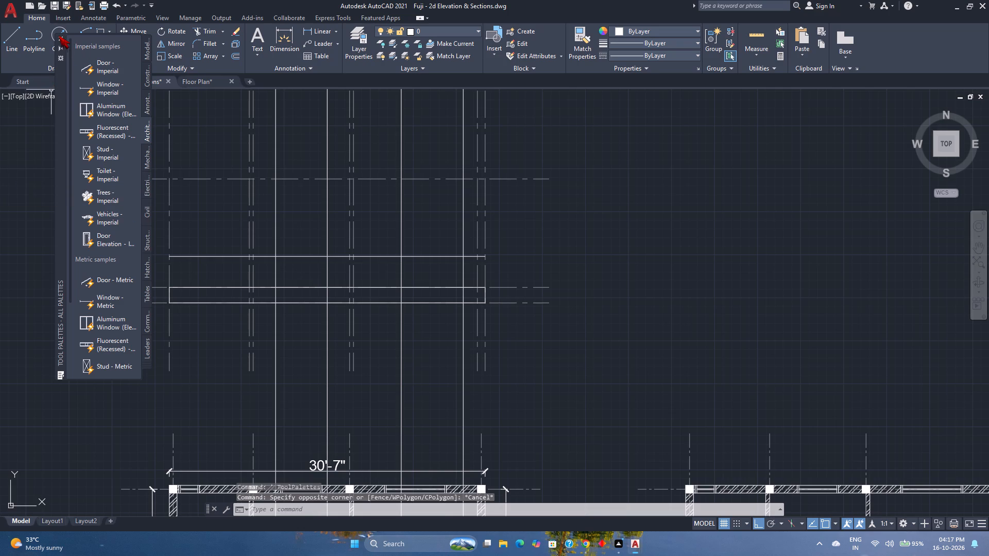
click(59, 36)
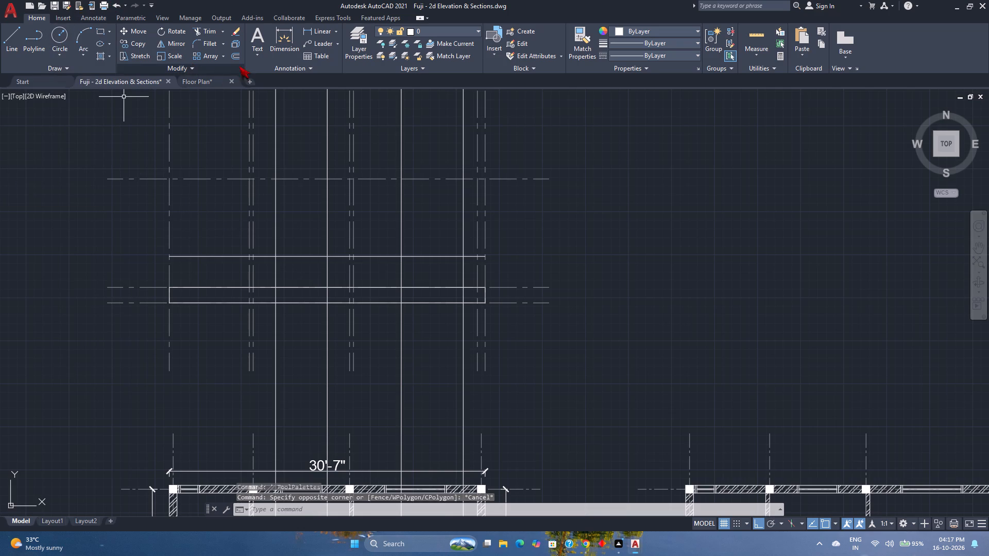
Offset the sill line 4' upward to mark the top of the windows.
click(235, 56)
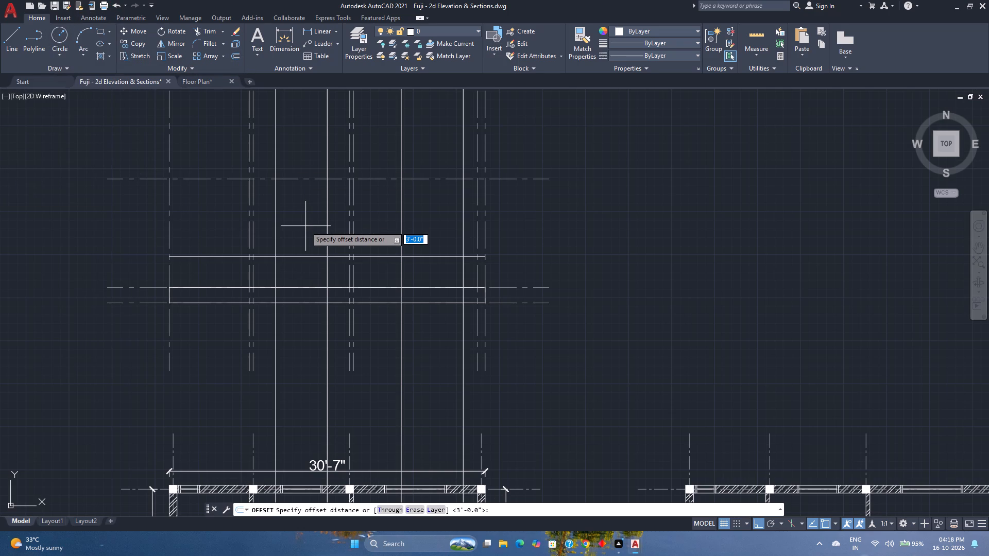
text(4')
key(Return)
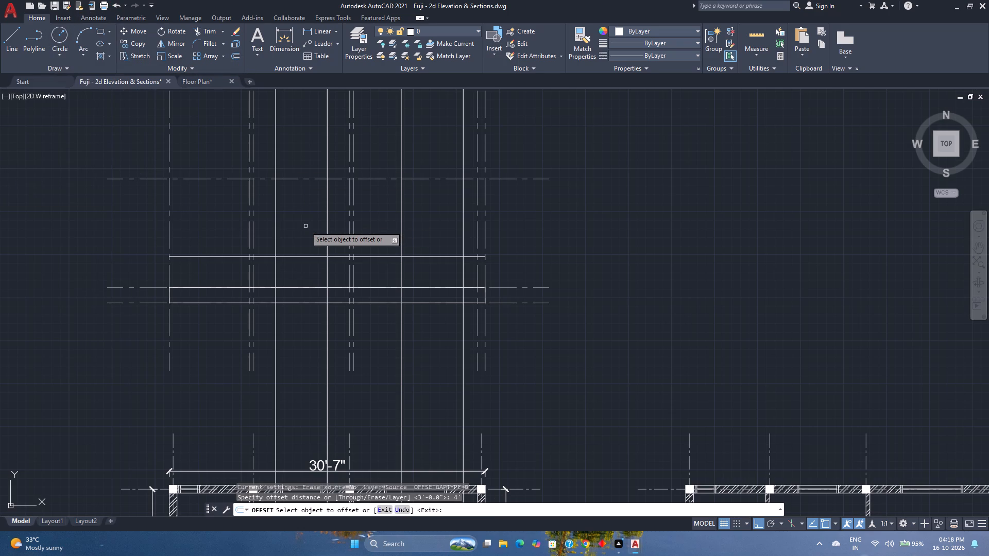
click(307, 256)
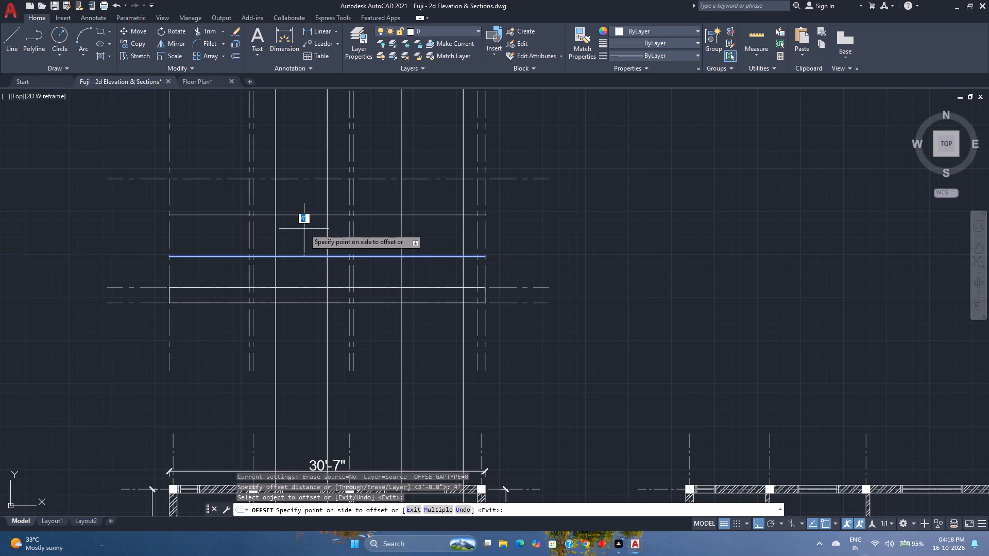
click(304, 229)
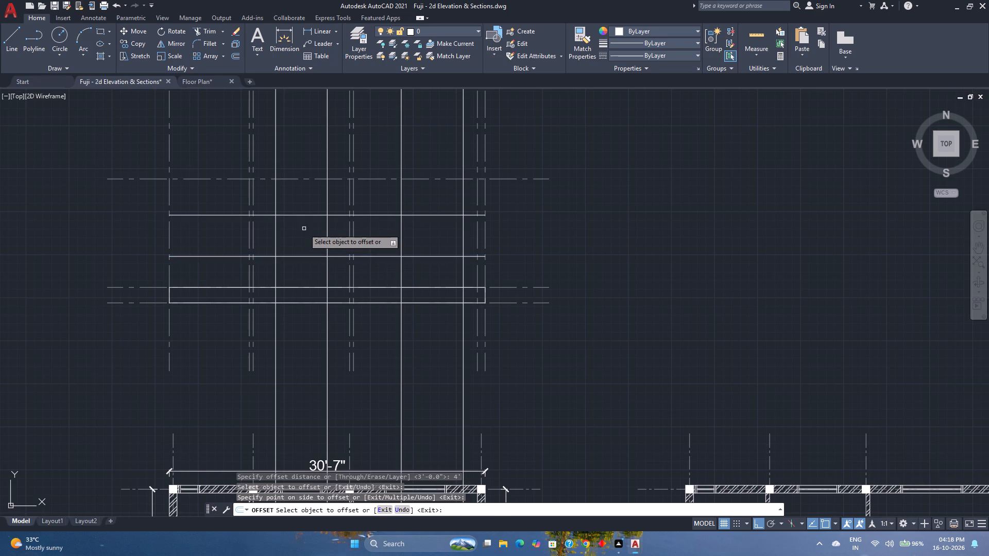
key(Escape)
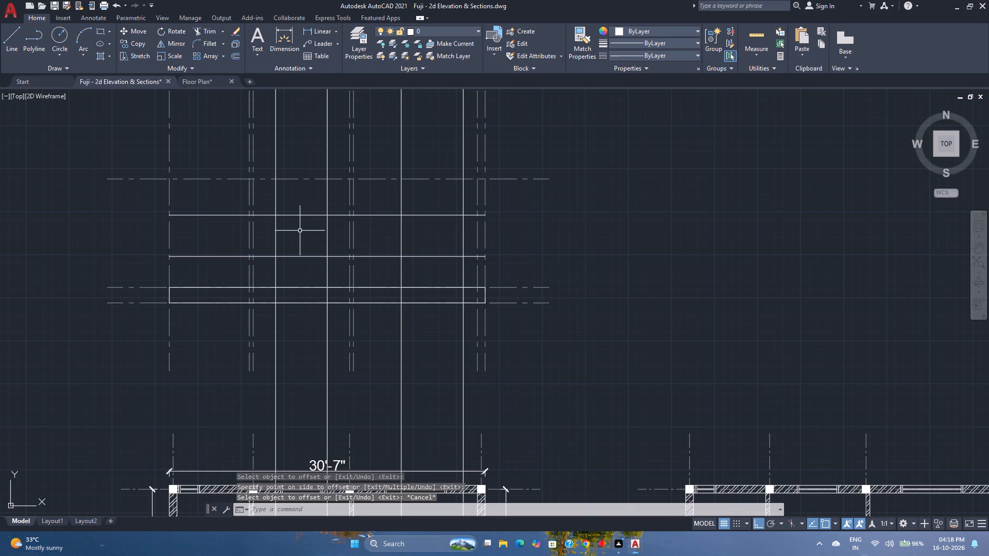
Trim the construction and level lines around the 9'-4" bay's window so only its rectangular outline is left in the elevation.
scroll(292, 256, up, 1)
middle_drag(313, 252, 280, 288)
middle_click(280, 288)
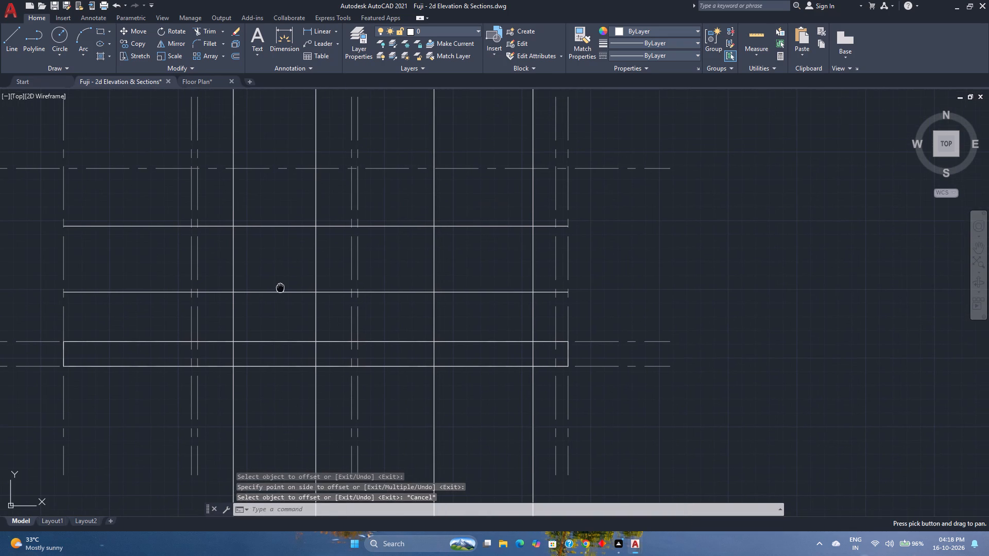
scroll(280, 288, up, 1)
key(t)
key(r)
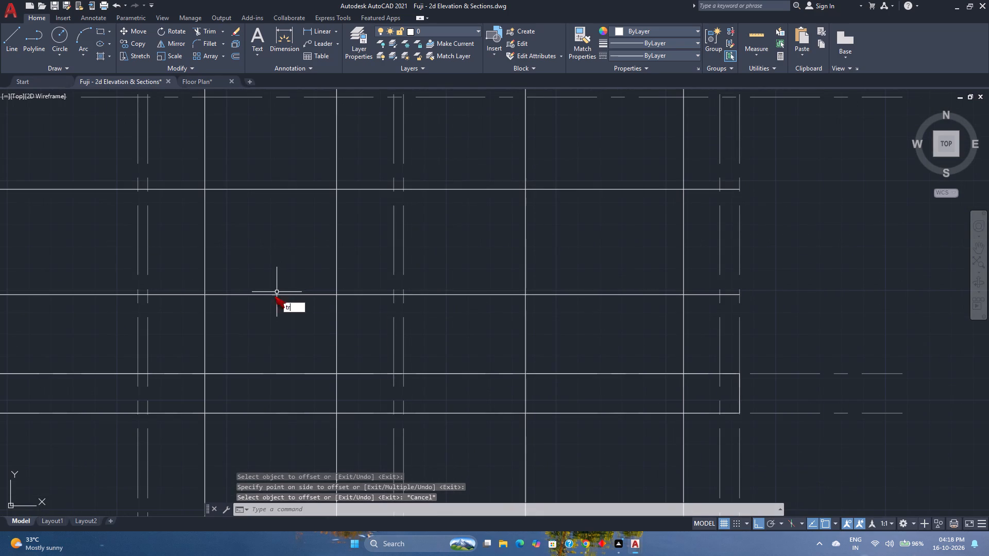
key(Return)
scroll(342, 164, up, 1)
drag(344, 165, 339, 352)
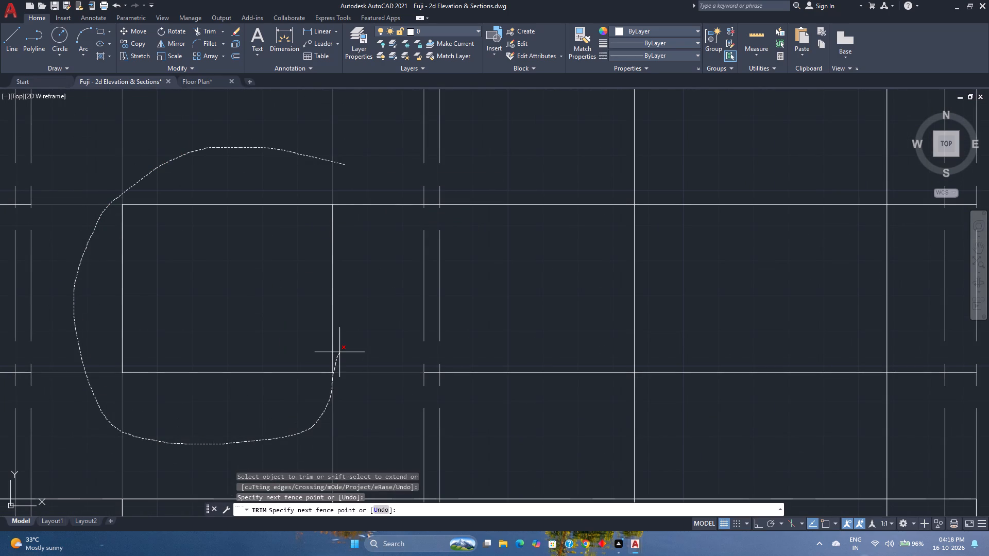
drag(339, 352, 365, 196)
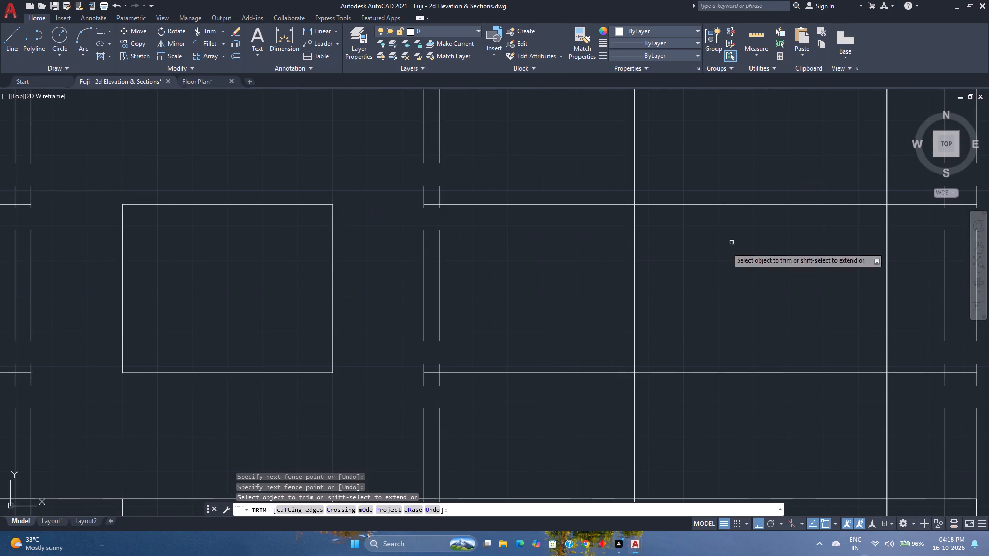
Trim the construction and level lines around the 12'-9" bay's window so only its rectangular outline is left in the elevation.
middle_drag(714, 257, 521, 263)
middle_click(521, 263)
drag(701, 192, 361, 240)
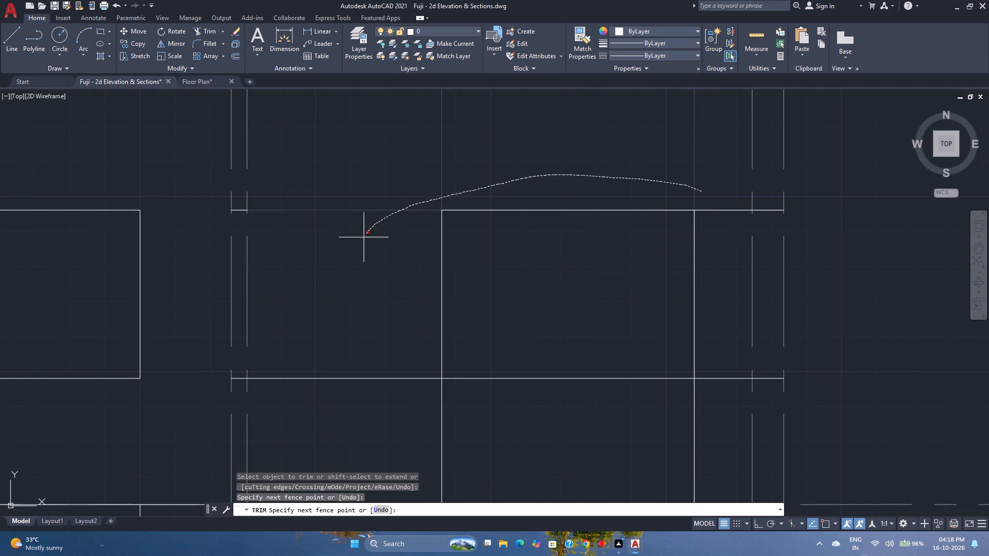
drag(361, 240, 723, 231)
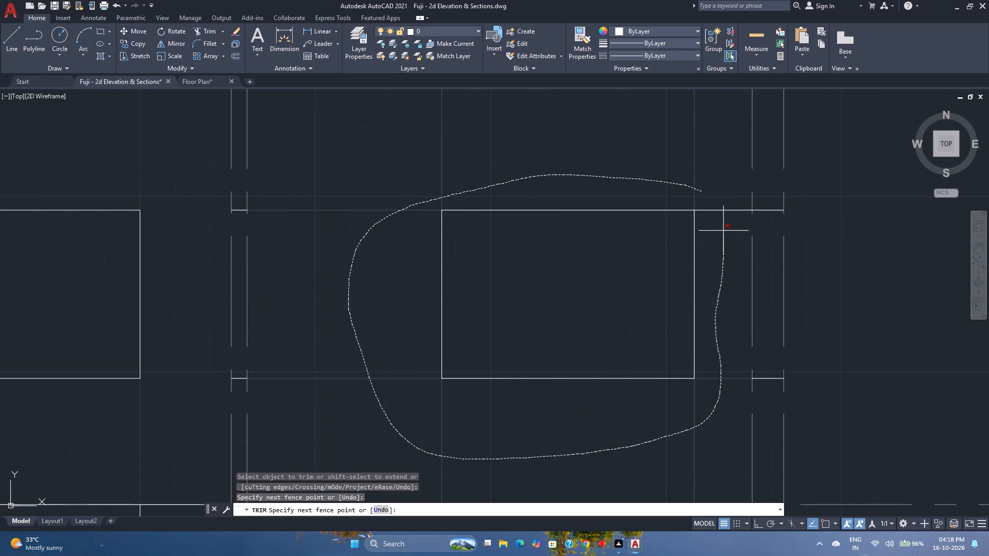
drag(723, 231, 718, 205)
scroll(718, 205, down, 2)
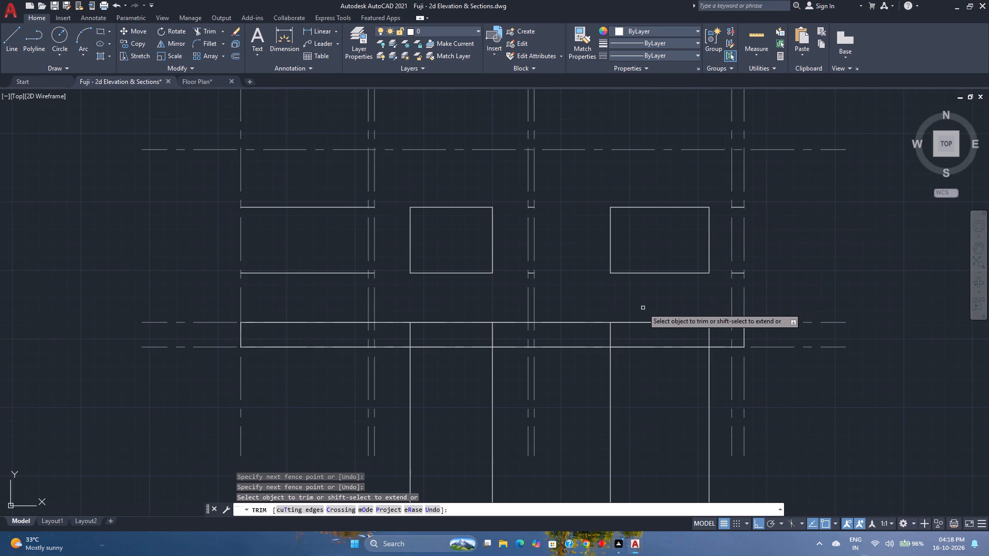
key(Escape)
Erase the four short sill-level and window-top segments left between the wall lines on both sides of the 12'-9" bay.
scroll(531, 284, up, 3)
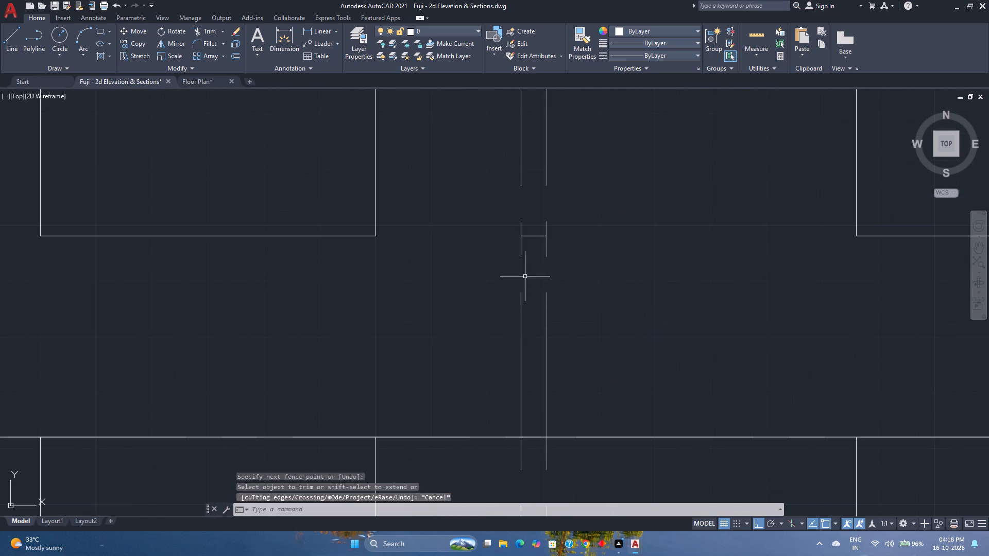
click(534, 237)
scroll(534, 237, down, 1)
middle_drag(534, 237, 531, 254)
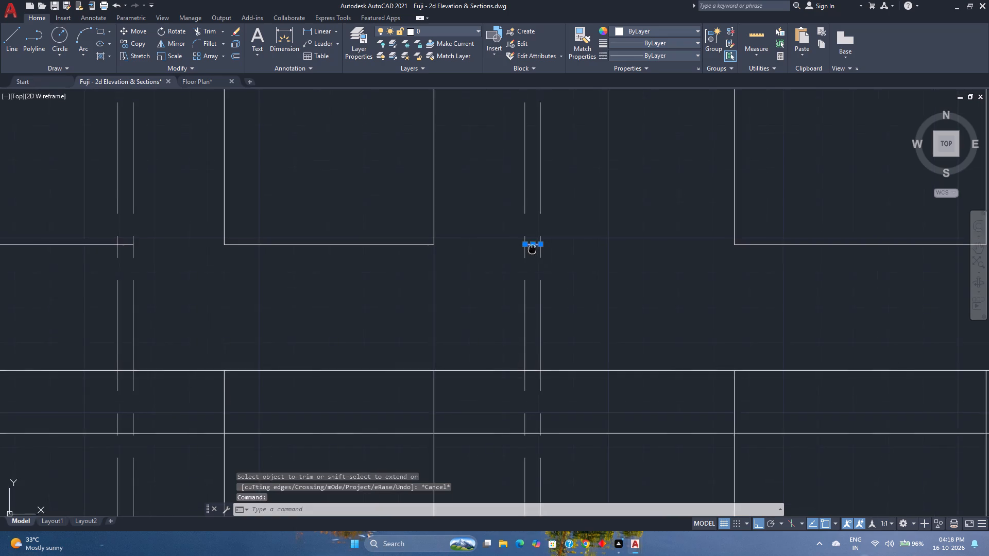
middle_drag(531, 254, 440, 459)
middle_click(440, 459)
scroll(438, 460, down, 1)
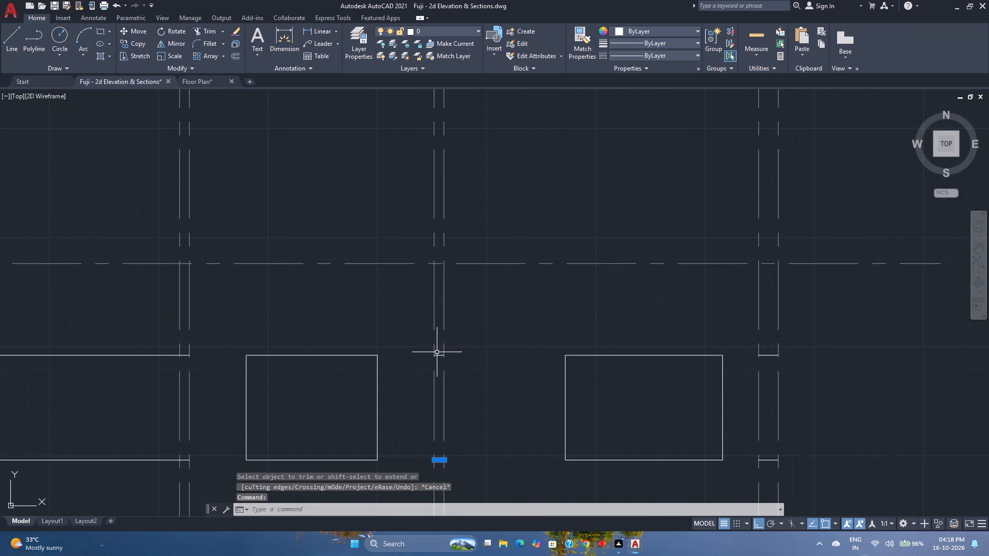
click(438, 356)
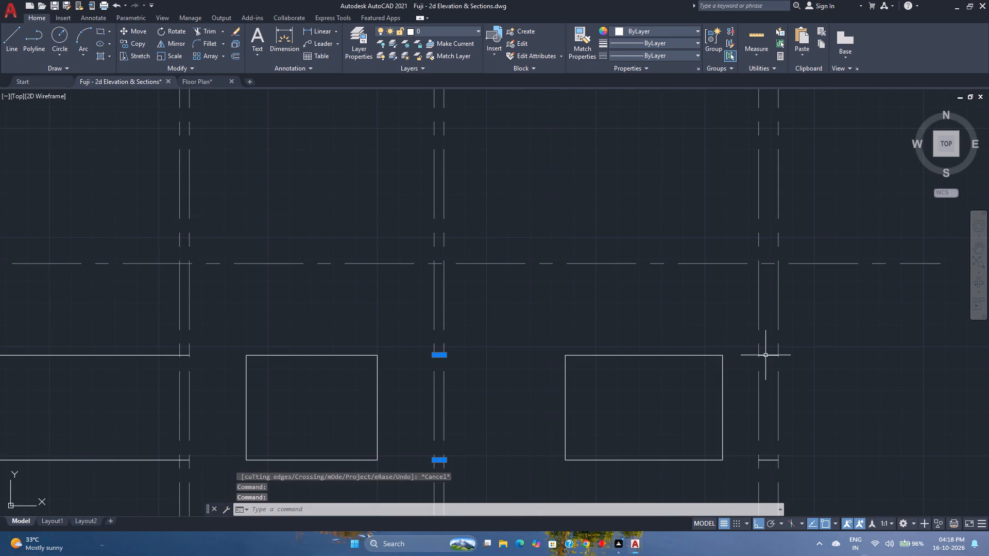
click(765, 356)
click(768, 458)
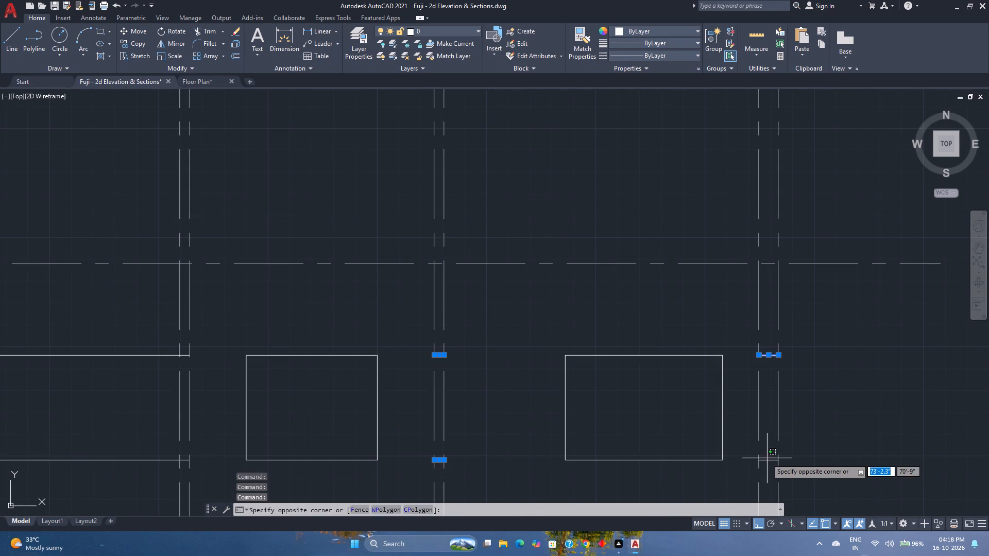
click(763, 468)
key(Delete)
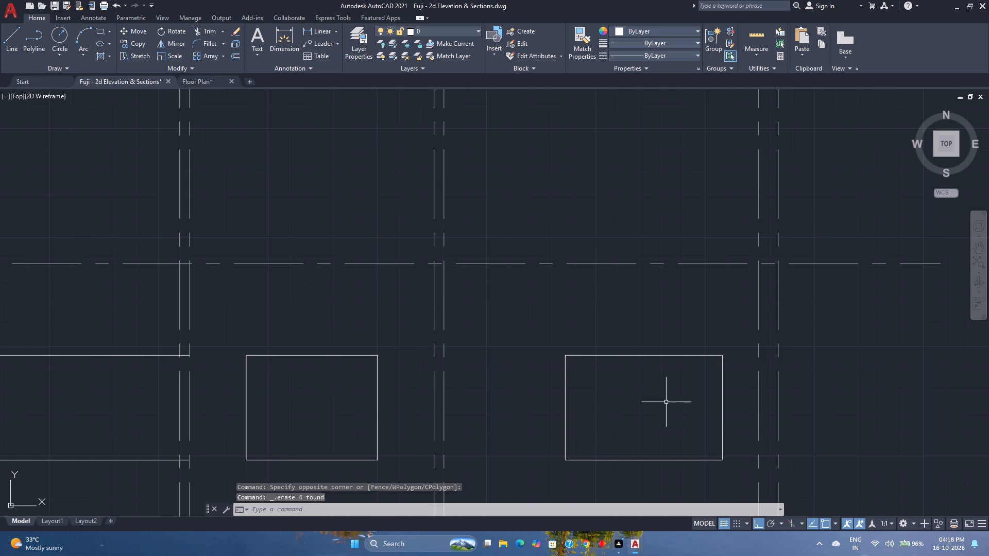
Erase the remaining sill-level and window-top lines in the leftmost, windowless bay of the elevation.
scroll(636, 380, down, 2)
click(428, 424)
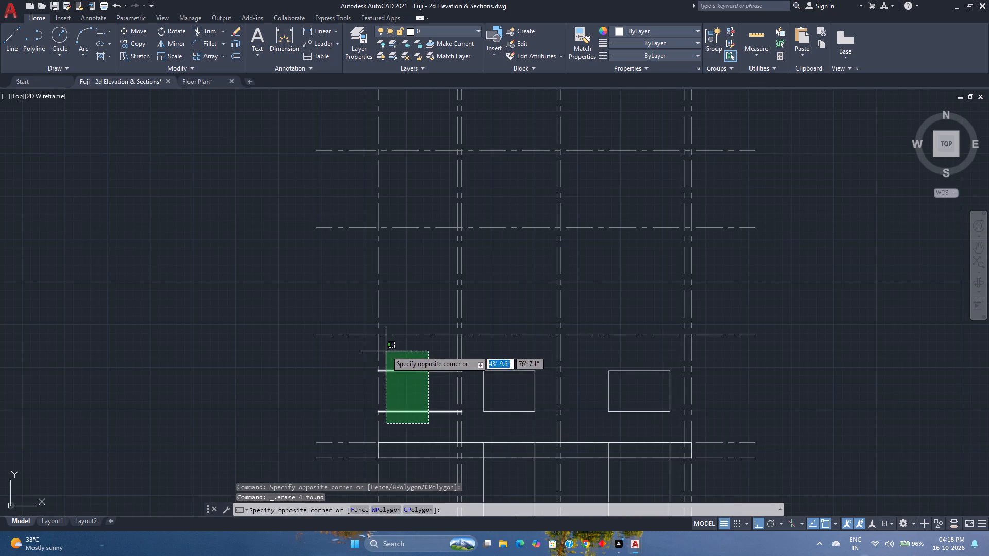
click(385, 349)
key(Delete)
Erase the four vertical window construction lines running from the base band down to the floor plan.
middle_drag(540, 424, 536, 418)
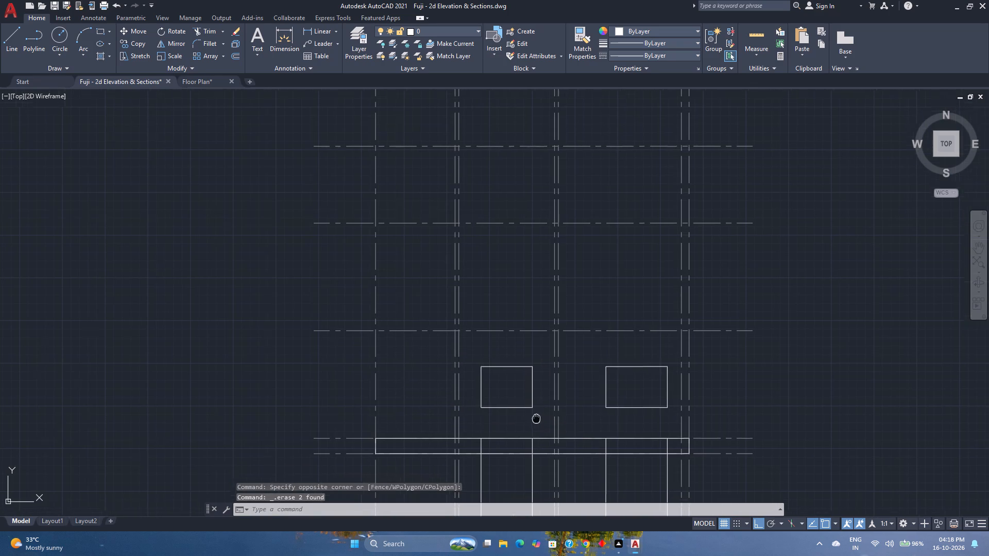
middle_drag(536, 418, 470, 356)
middle_drag(454, 345, 422, 323)
click(595, 455)
click(367, 461)
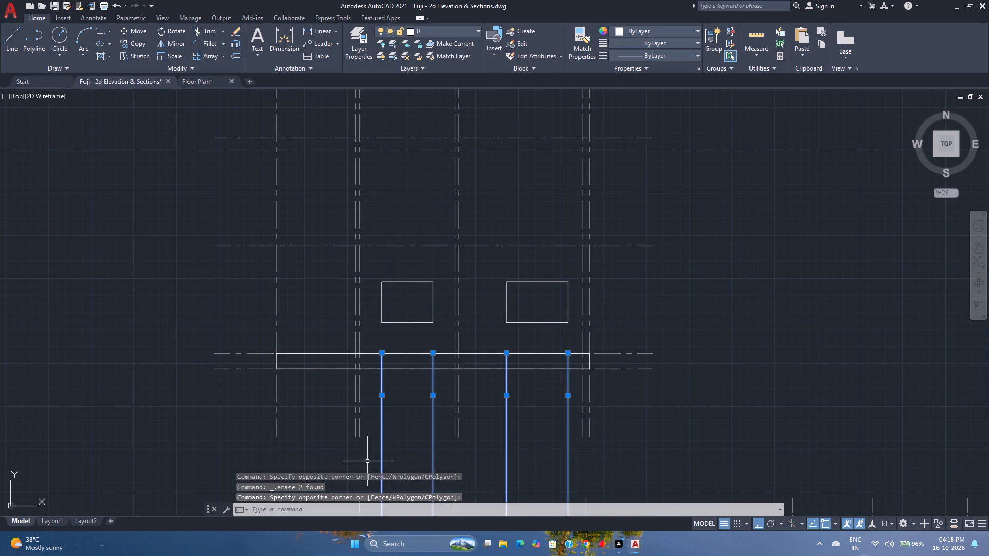
key(Delete)
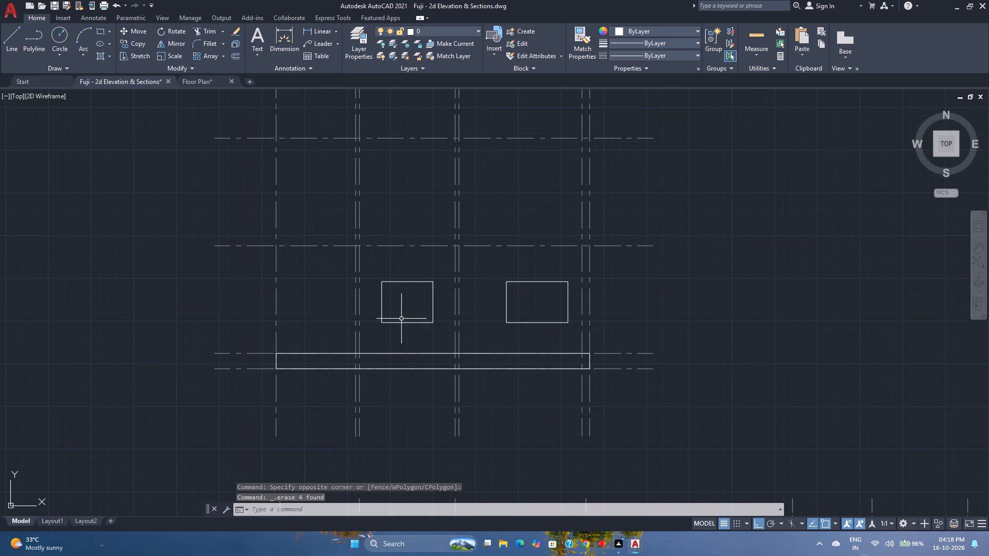
Join the outline segments of both window openings with the Join command.
click(444, 332)
click(370, 270)
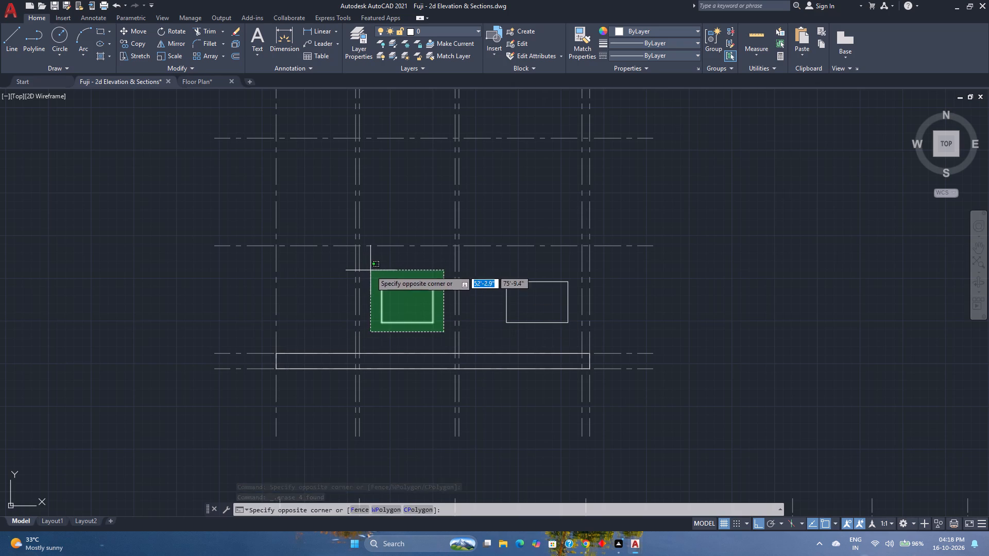
key(k)
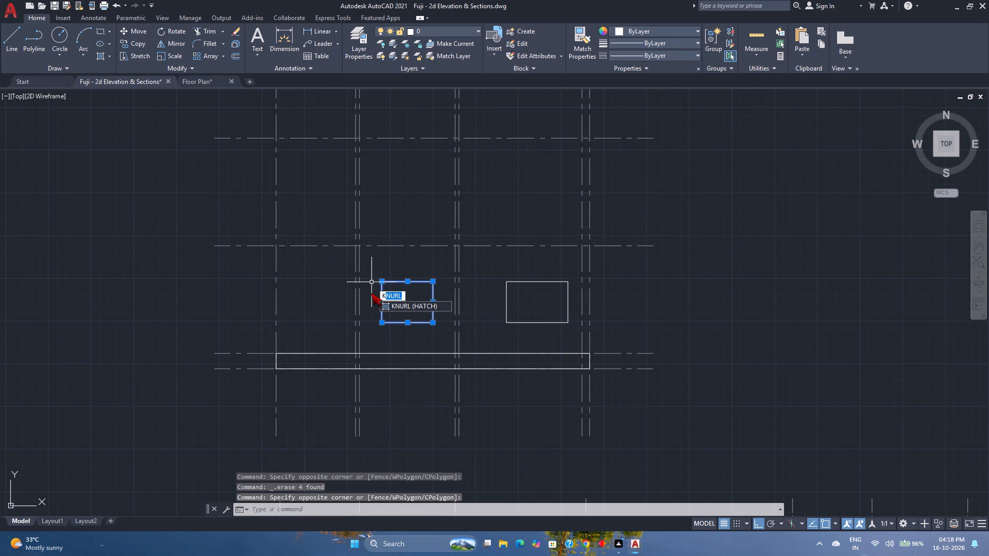
key(BackSpace)
key(j)
key(Return)
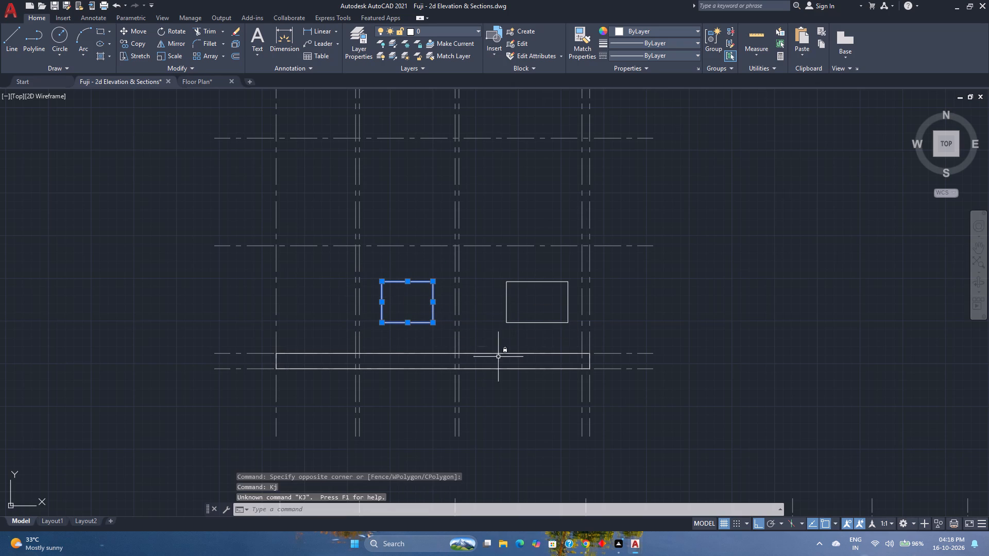
click(574, 333)
click(483, 262)
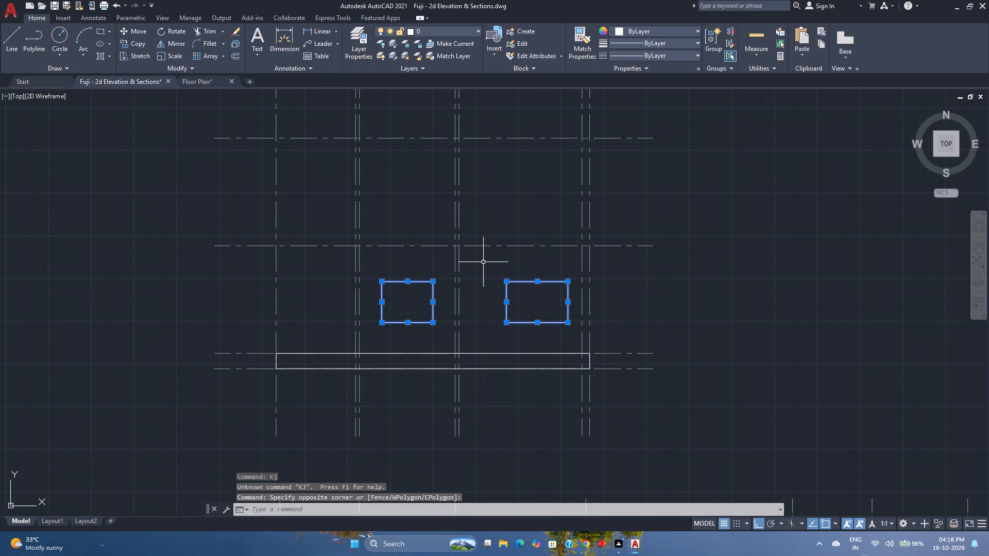
key(j)
key(Return)
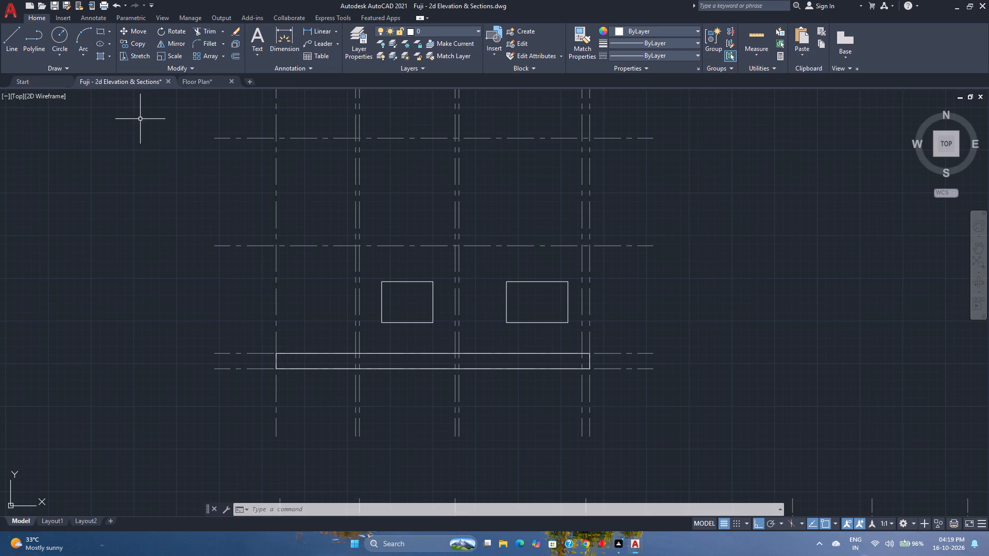
Offset both window outlines 2" inward to form the window frames.
click(231, 57)
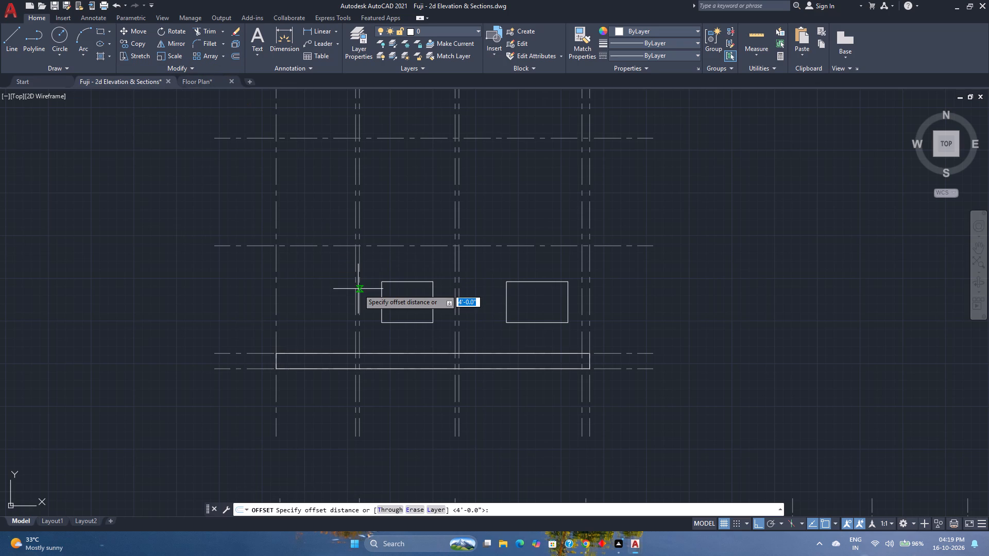
key(2)
key(Return)
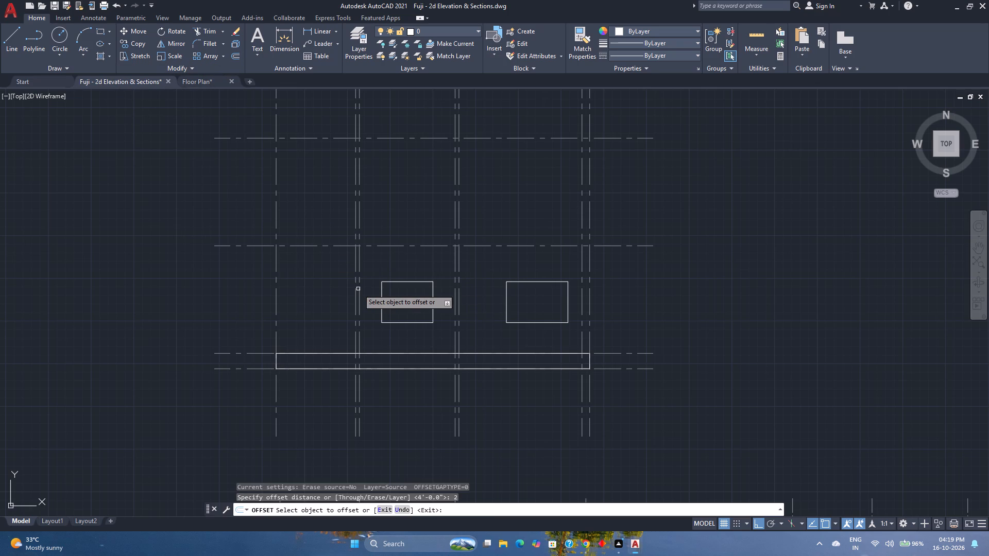
click(408, 282)
click(404, 293)
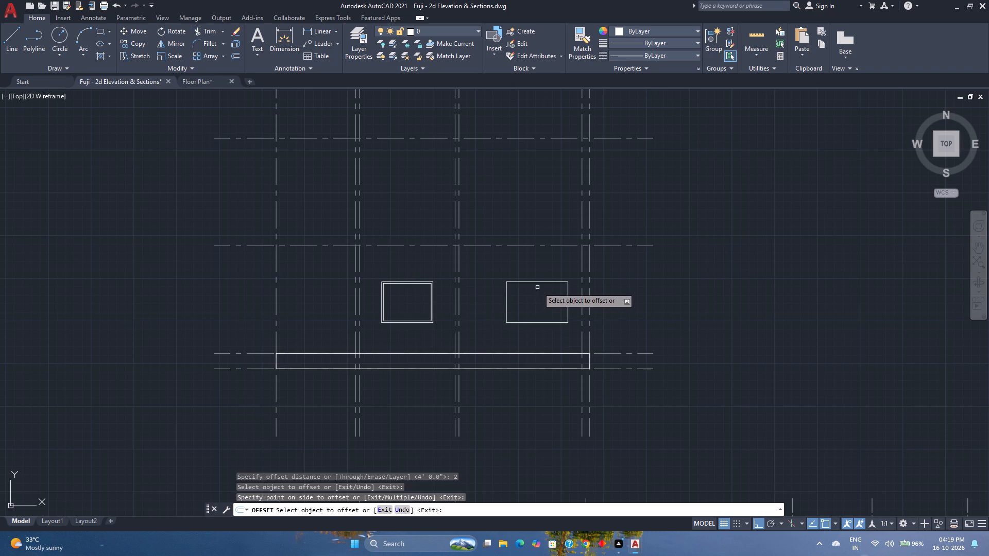
click(540, 282)
click(523, 300)
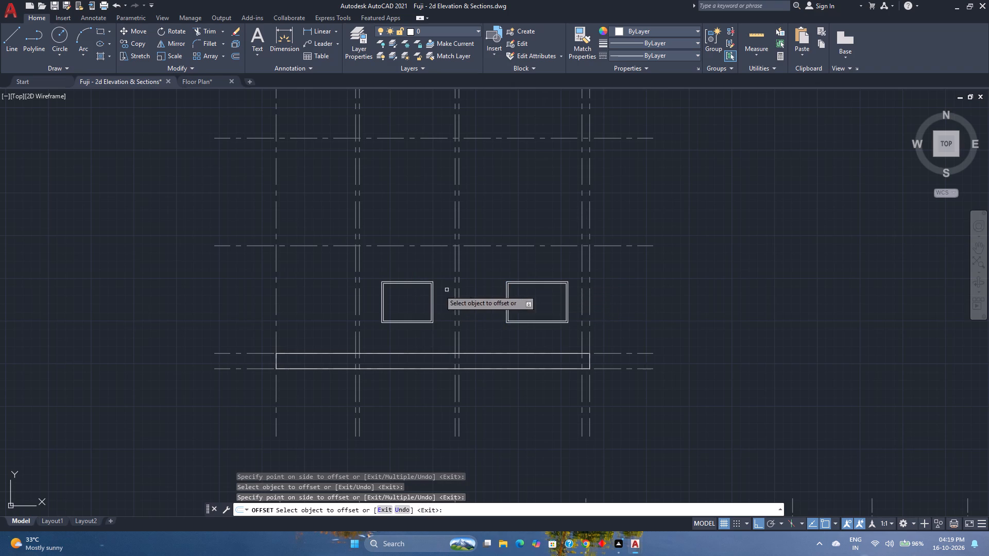
In the 9'-4" bay's window, draw a line 9" down from the inner frame's top midpoint, continuing horizontally to its right inner edge.
scroll(409, 292, up, 2)
middle_drag(409, 292, 388, 317)
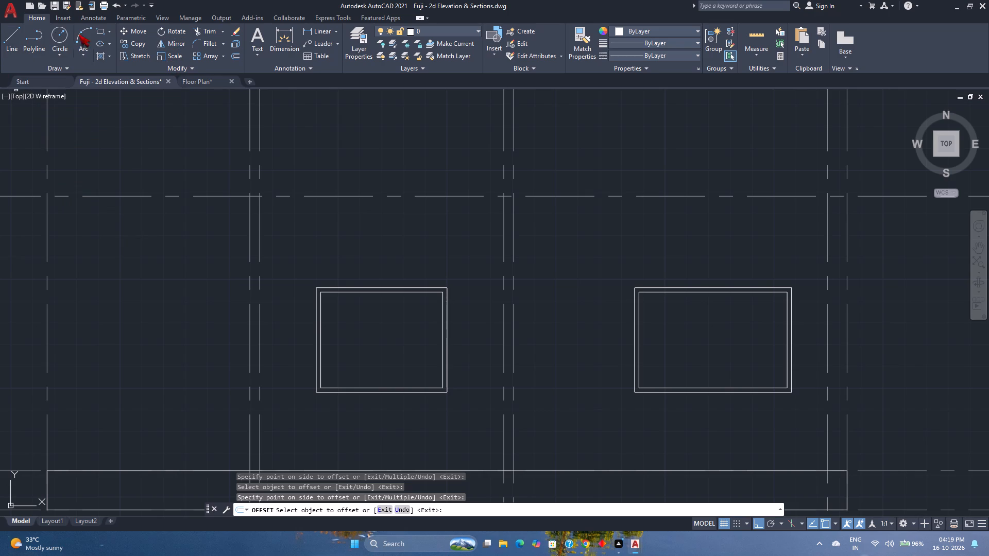
click(15, 37)
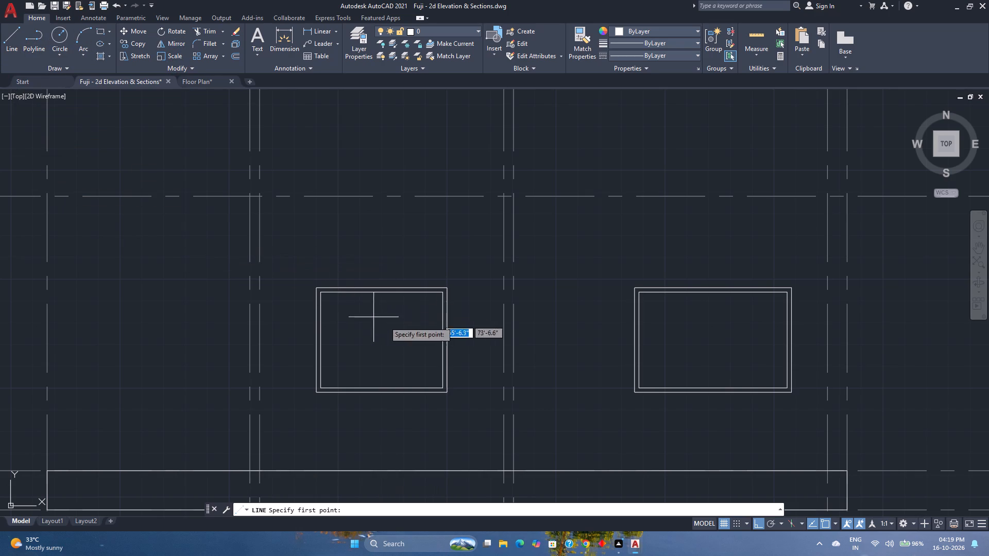
scroll(376, 294, up, 1)
click(384, 292)
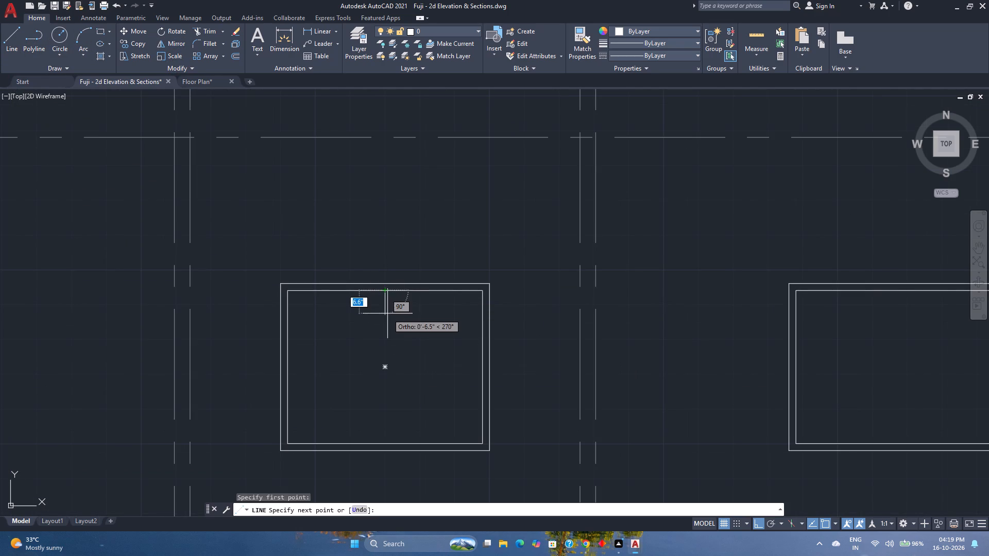
scroll(387, 314, up, 2)
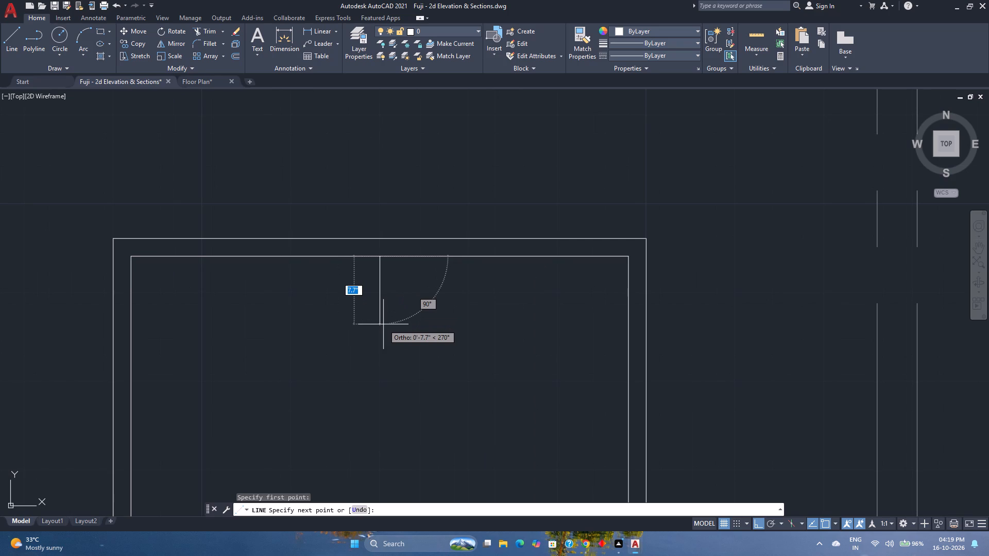
key(9)
key(Return)
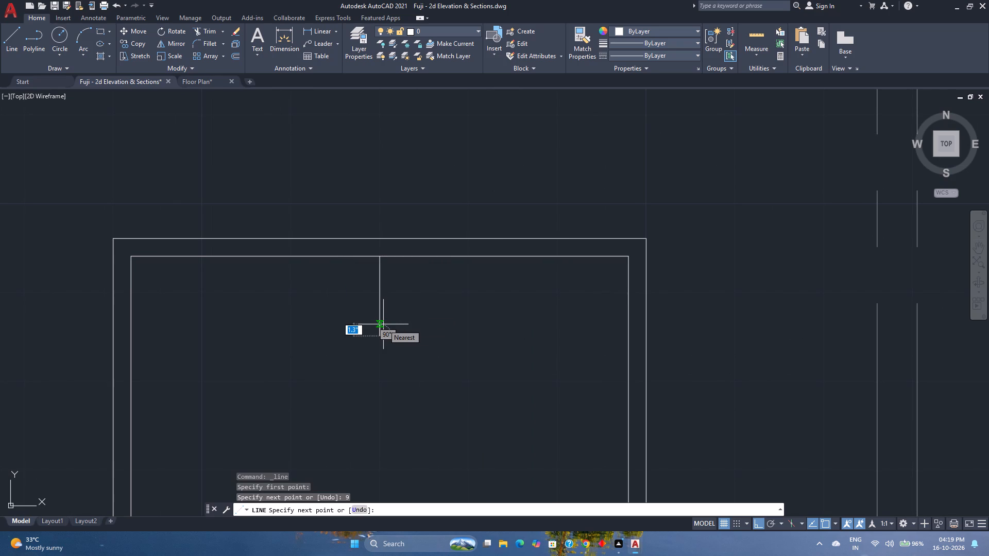
click(626, 338)
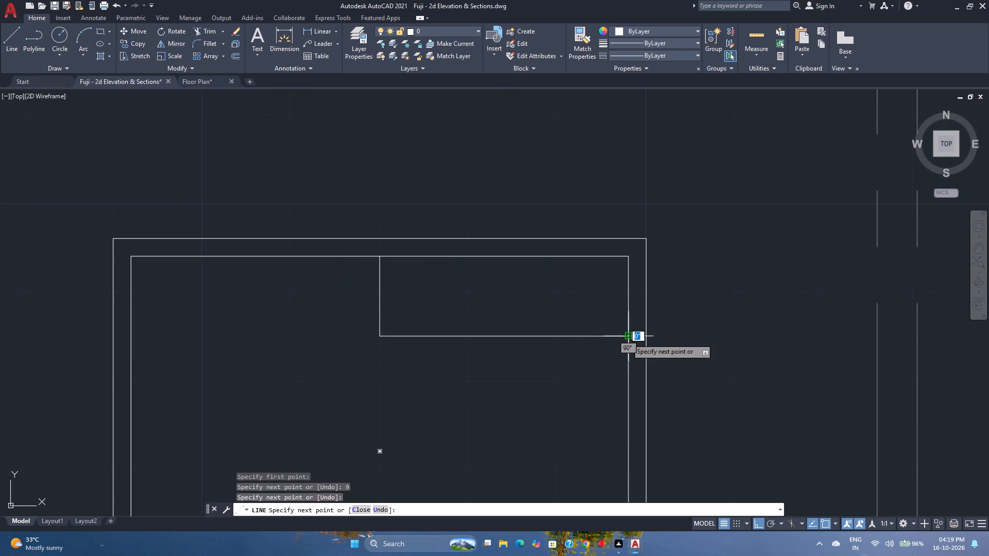
key(Escape)
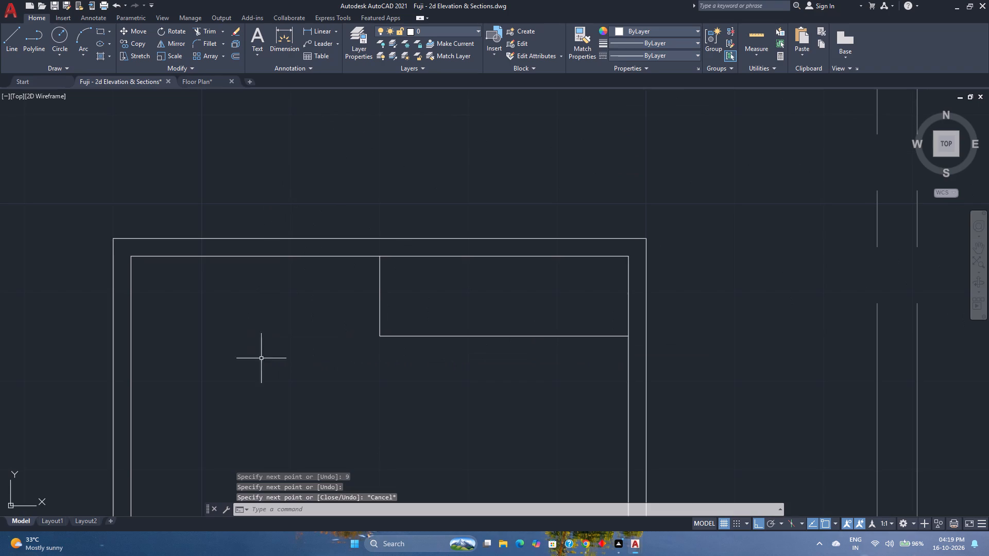
Draw a horizontal line from the lower end of the 9" vertical divider to the frame's left inner edge.
key(space)
click(378, 336)
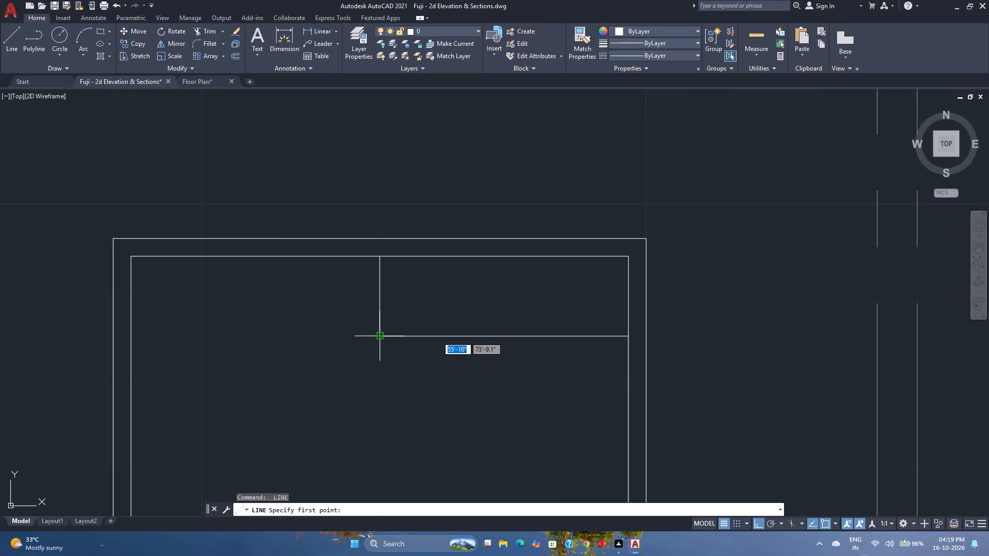
click(130, 336)
key(Escape)
Offset the short vertical divider line in the 9'-4" bay's window by 1" to both sides.
scroll(284, 356, down, 1)
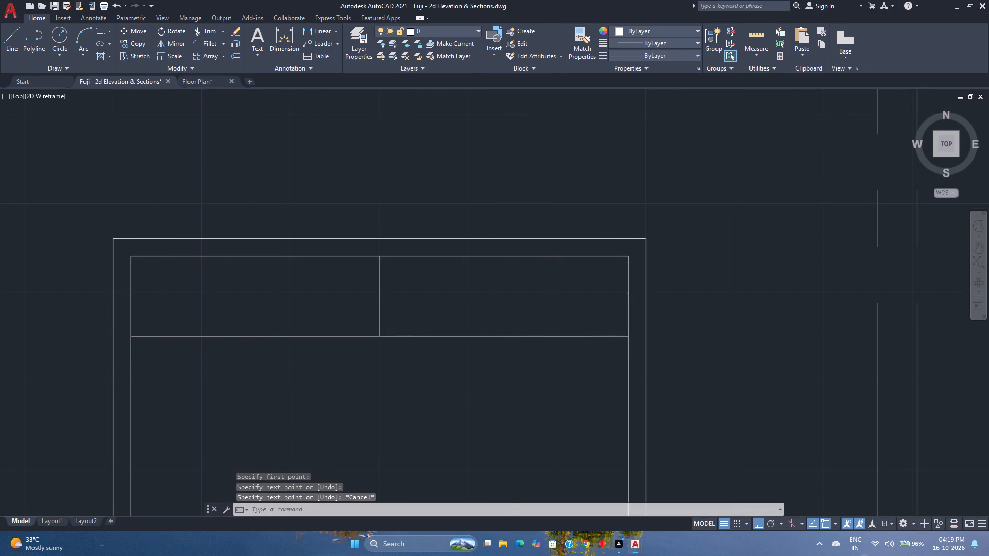
scroll(284, 356, down, 1)
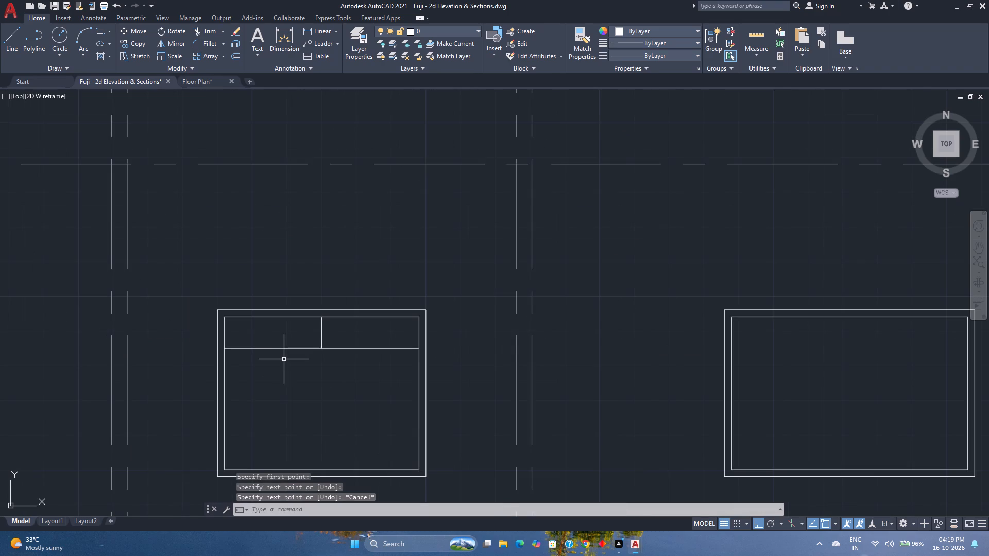
scroll(314, 326, up, 2)
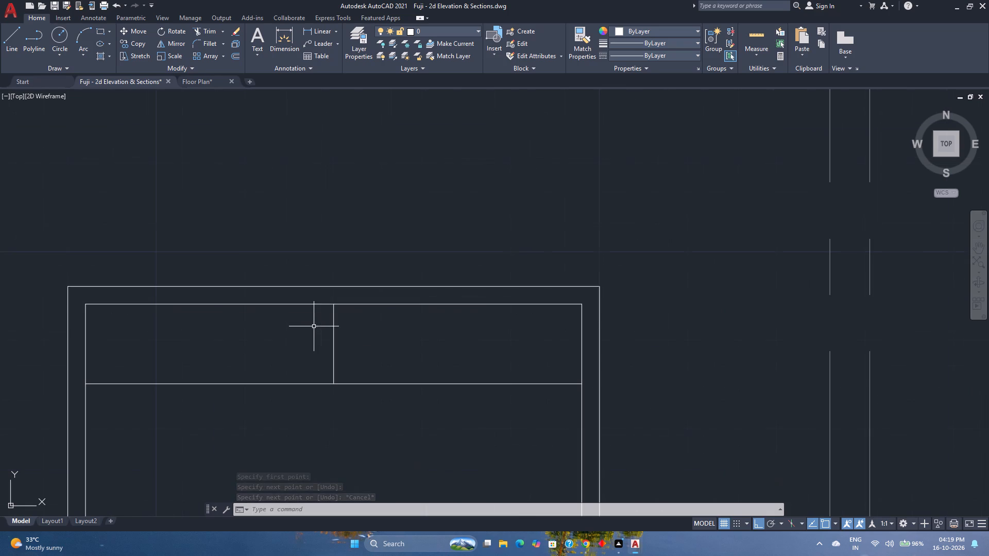
click(234, 54)
key(1)
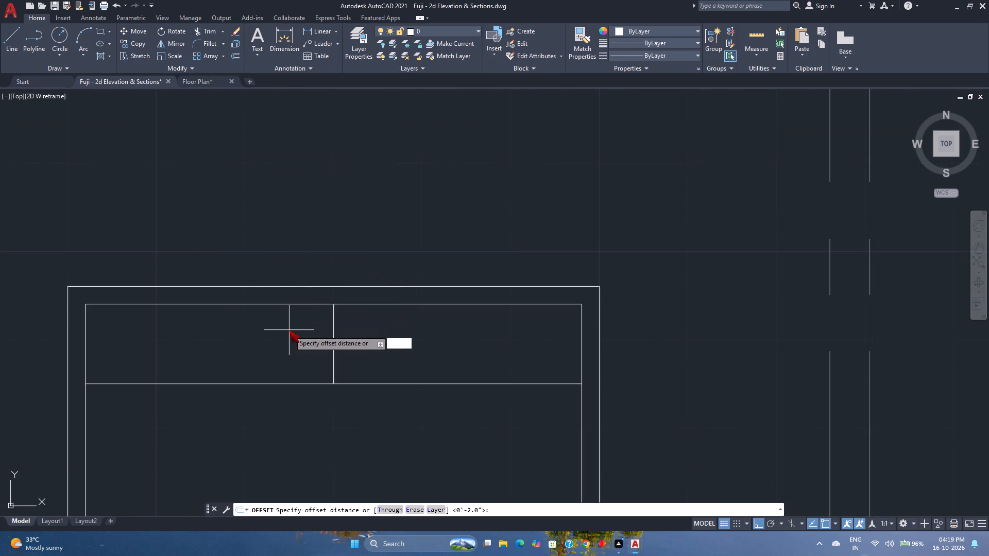
key(Return)
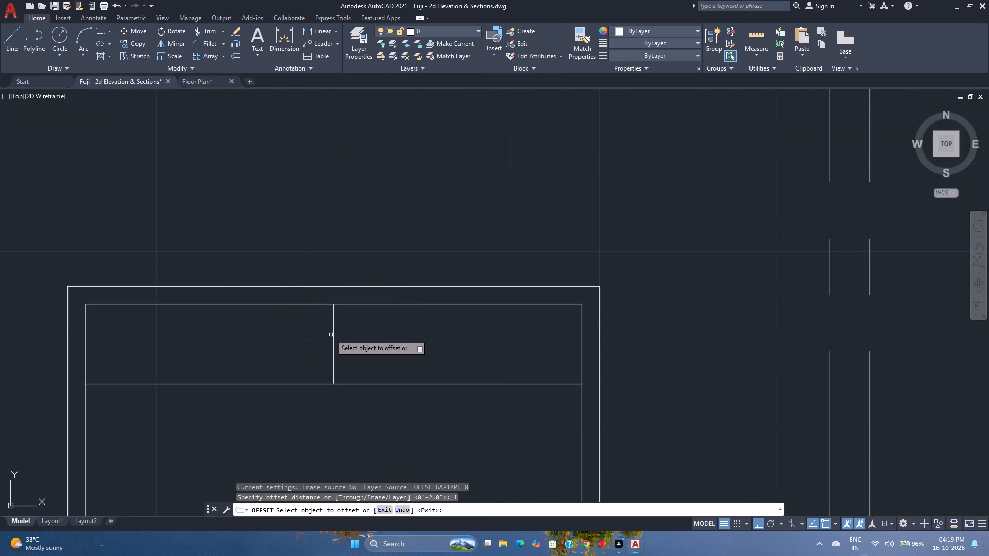
click(333, 334)
click(272, 331)
click(332, 339)
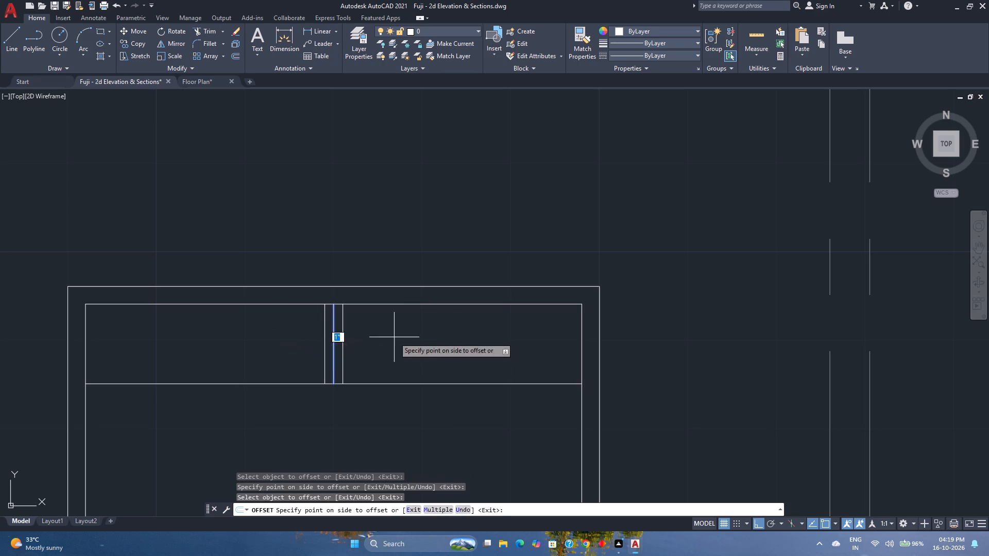
click(395, 337)
Offset both halves of the window's horizontal divider line by 1" upward and downward.
click(210, 384)
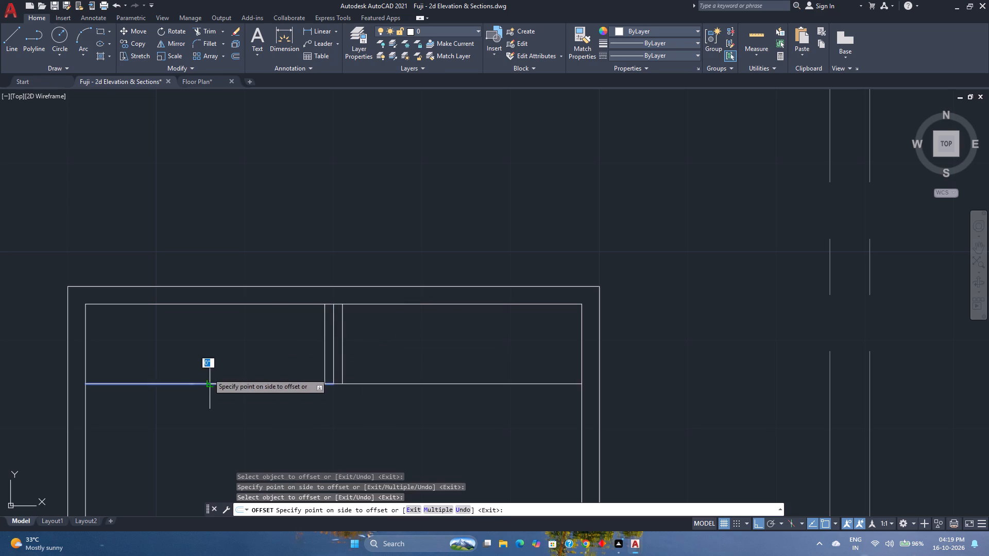
click(206, 366)
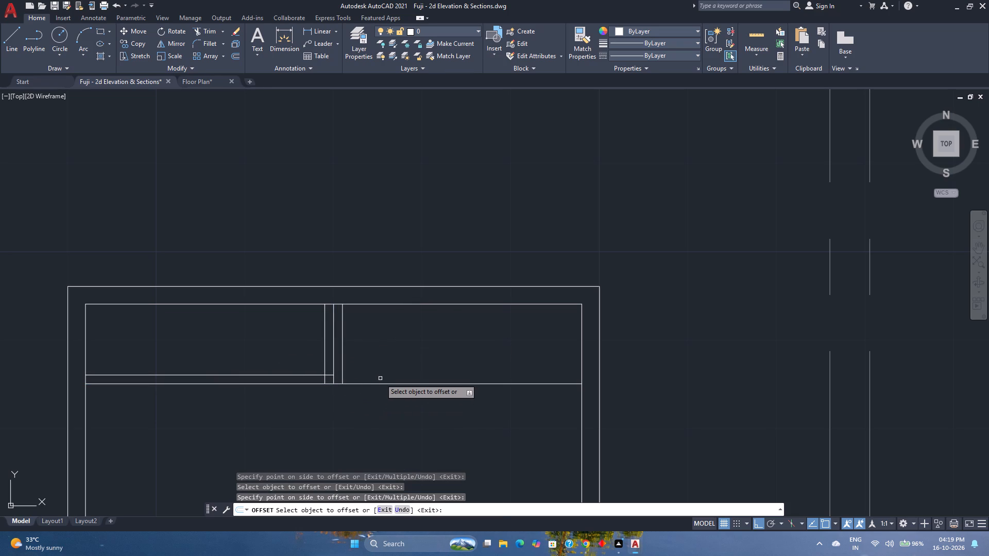
click(380, 384)
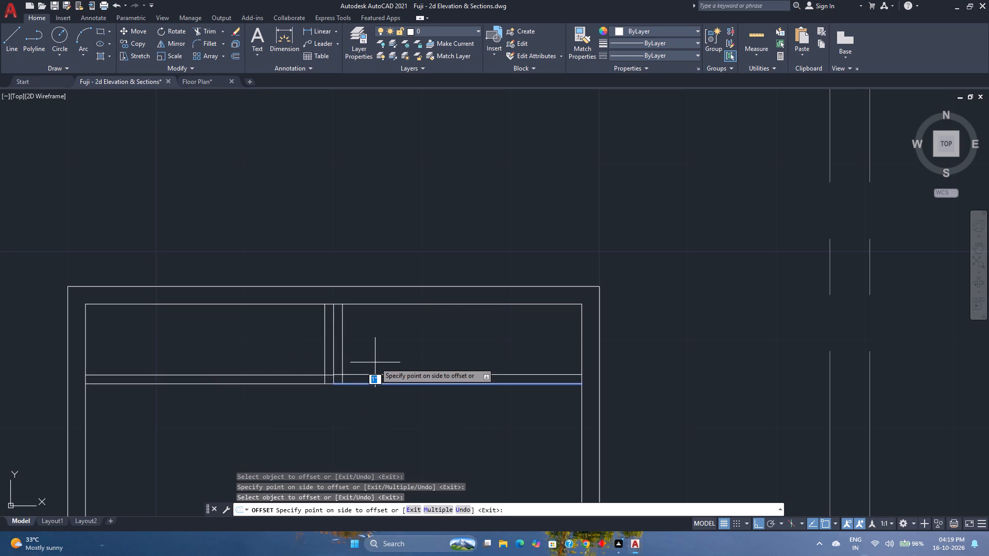
click(375, 362)
click(299, 382)
click(299, 383)
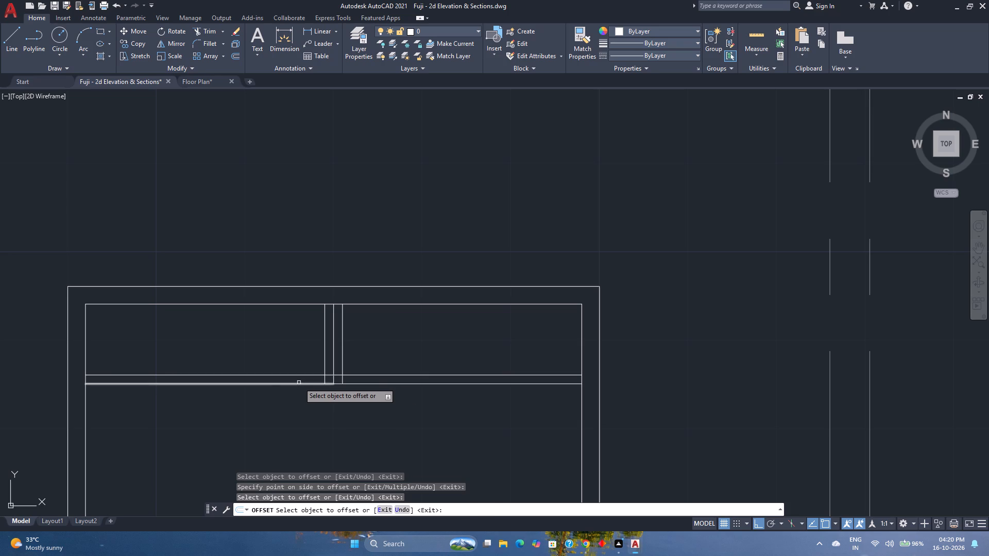
click(279, 410)
click(353, 382)
click(355, 383)
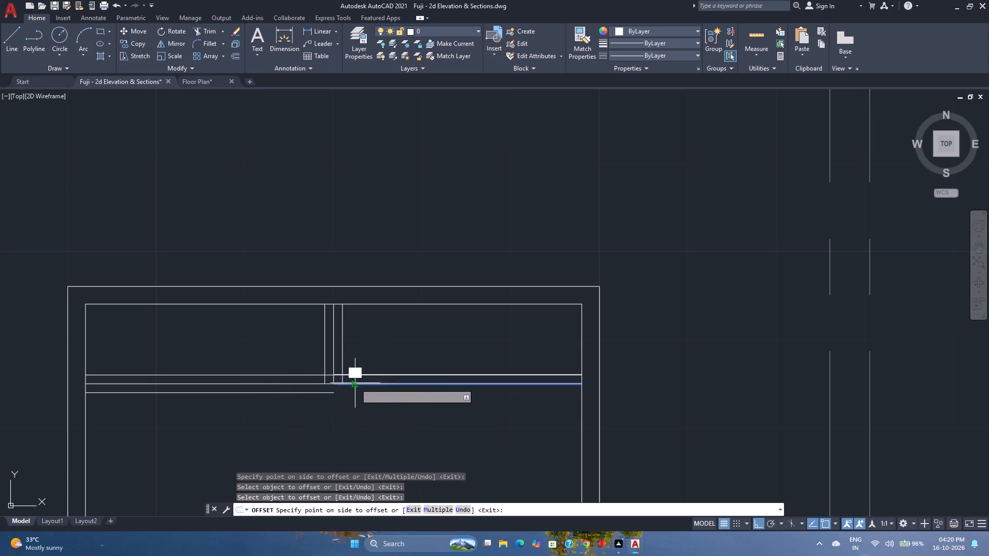
click(353, 401)
key(Escape)
Delete the original centre lines of the vertical and horizontal dividers, leaving only the offset lines.
scroll(346, 384, up, 3)
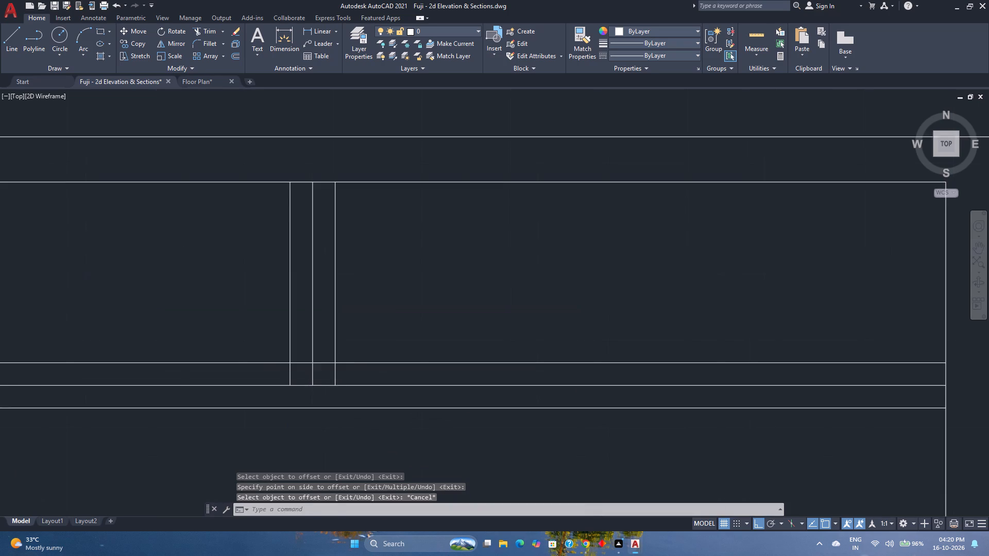
click(355, 407)
click(218, 374)
scroll(222, 374, down, 2)
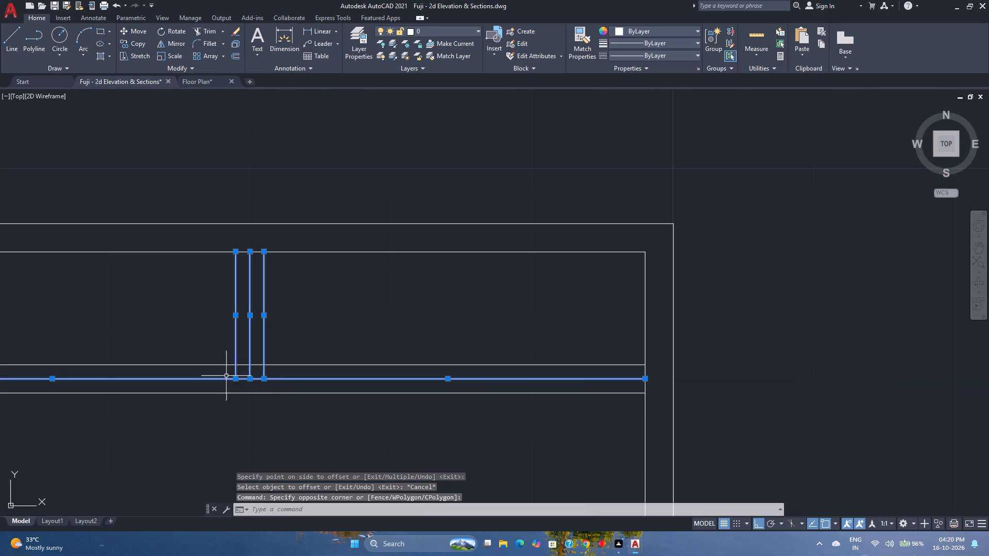
key(Escape)
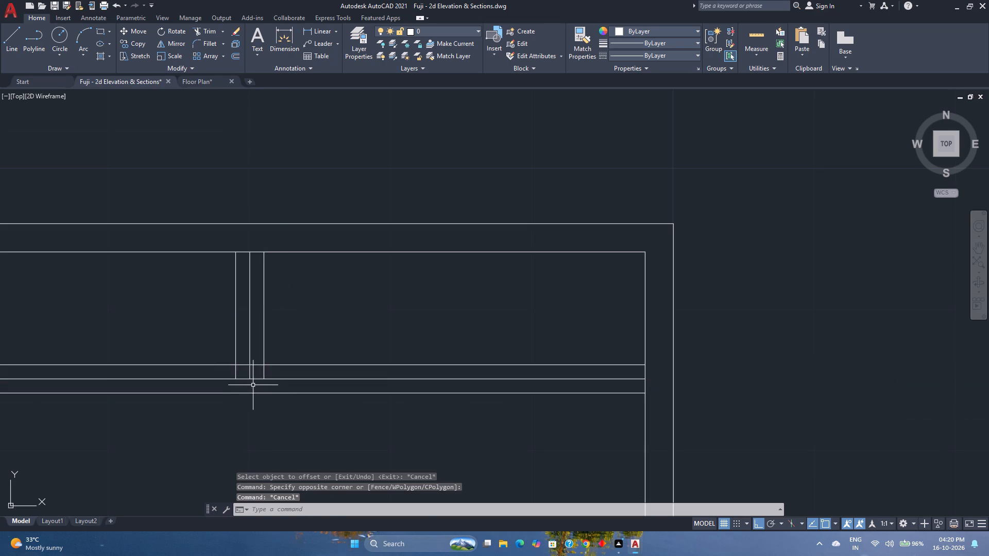
scroll(253, 385, up, 2)
click(253, 385)
click(229, 361)
scroll(279, 392, down, 1)
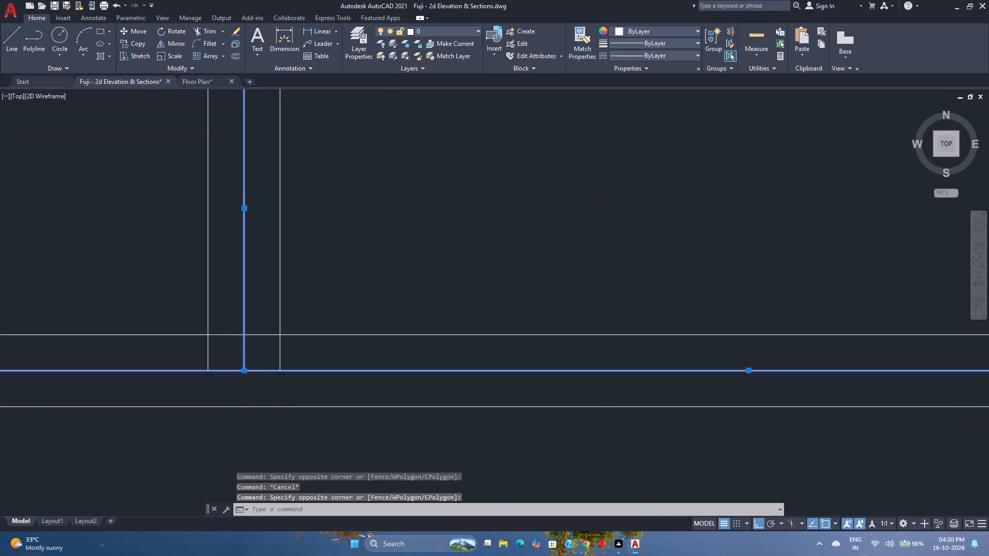
key(Delete)
scroll(279, 392, down, 1)
middle_drag(306, 383, 325, 383)
middle_click(325, 383)
Join the left and right segments of the upper and lower horizontal divider lines with the Join command.
click(338, 422)
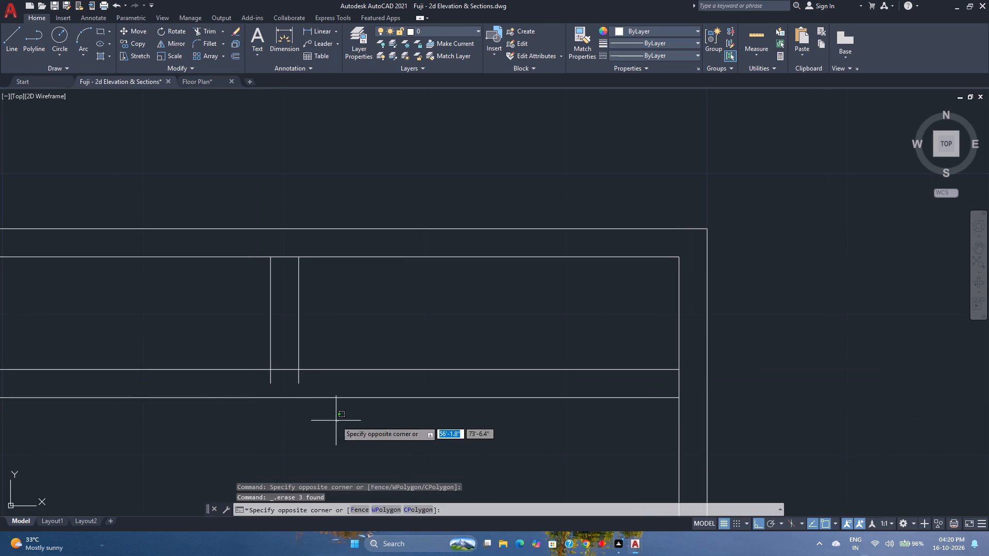
click(238, 396)
click(346, 387)
click(330, 353)
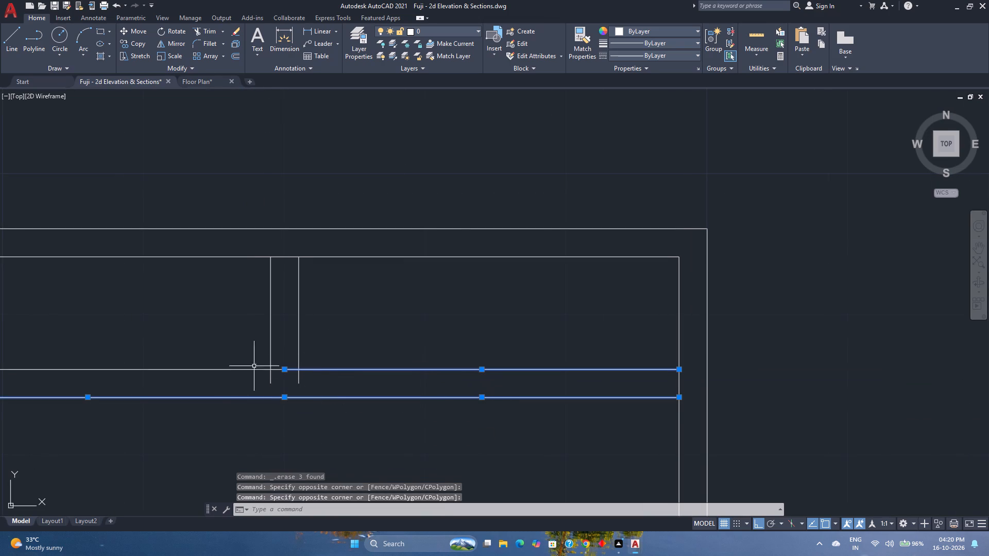
click(219, 375)
click(174, 356)
key(j)
key(Return)
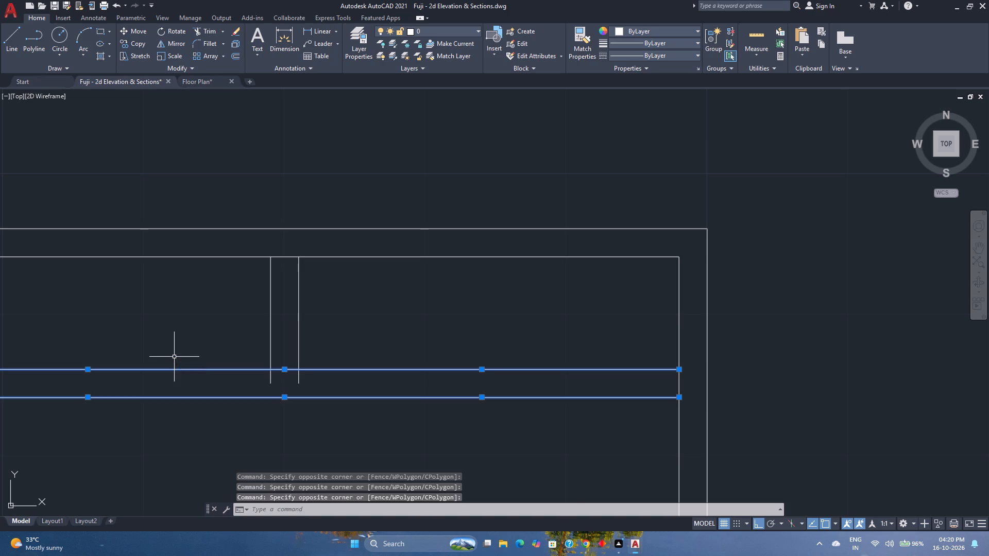
Trim the vertical divider lines' overhanging lower ends and the upper horizontal line's piece between them.
key(y)
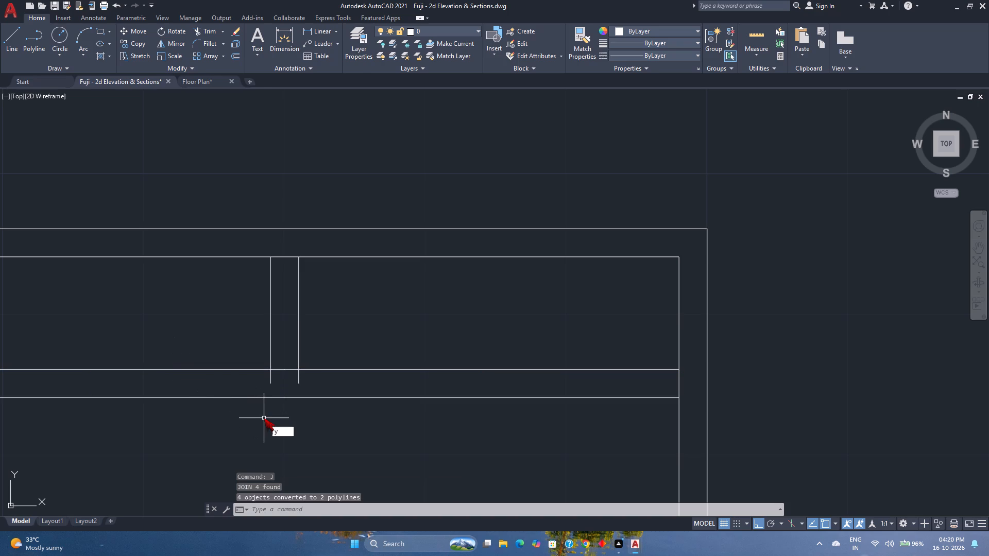
key(Escape)
text(tr)
key(Return)
scroll(268, 387, up, 2)
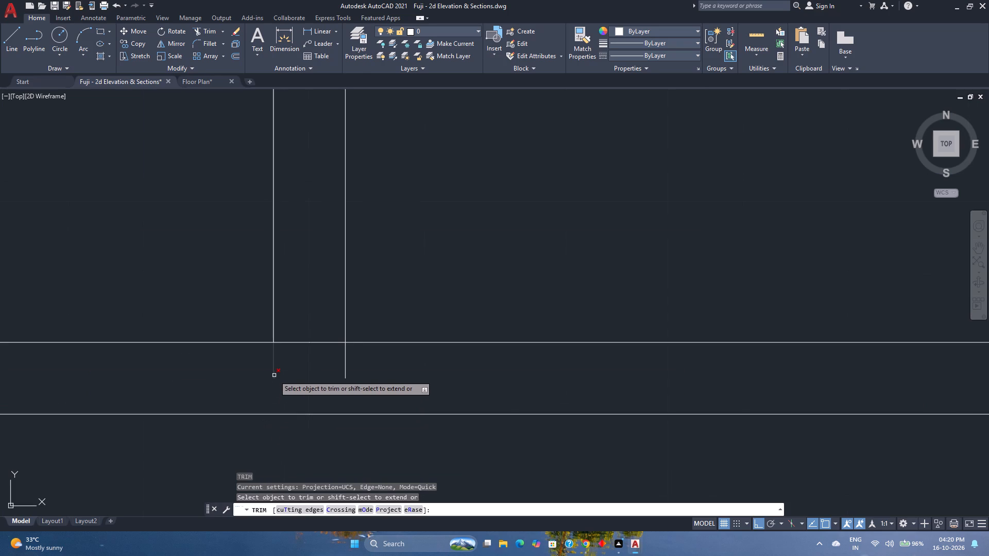
drag(268, 374, 359, 366)
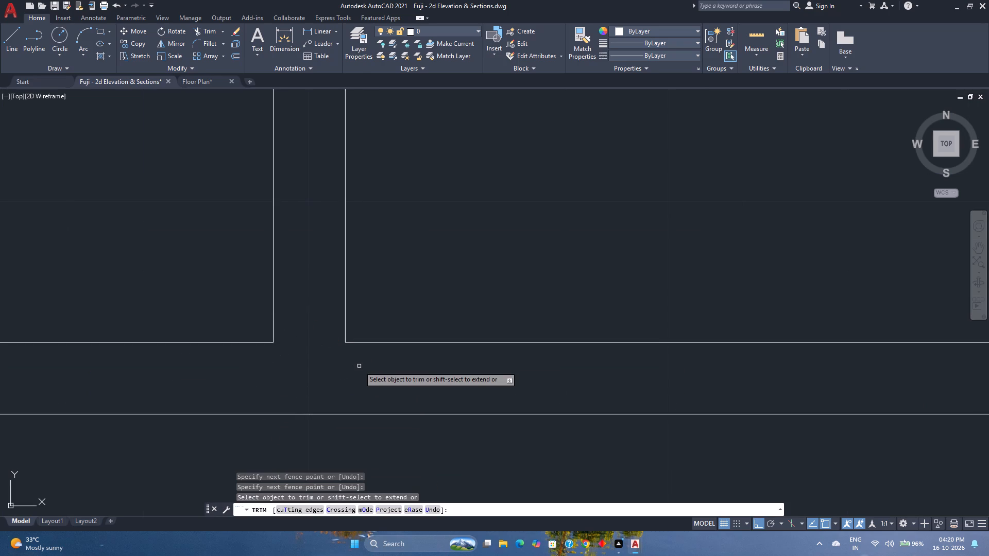
key(space)
Join the trimmed vertical and horizontal divider lines at the two upper panes' inner corners.
scroll(359, 366, down, 3)
click(366, 372)
click(293, 341)
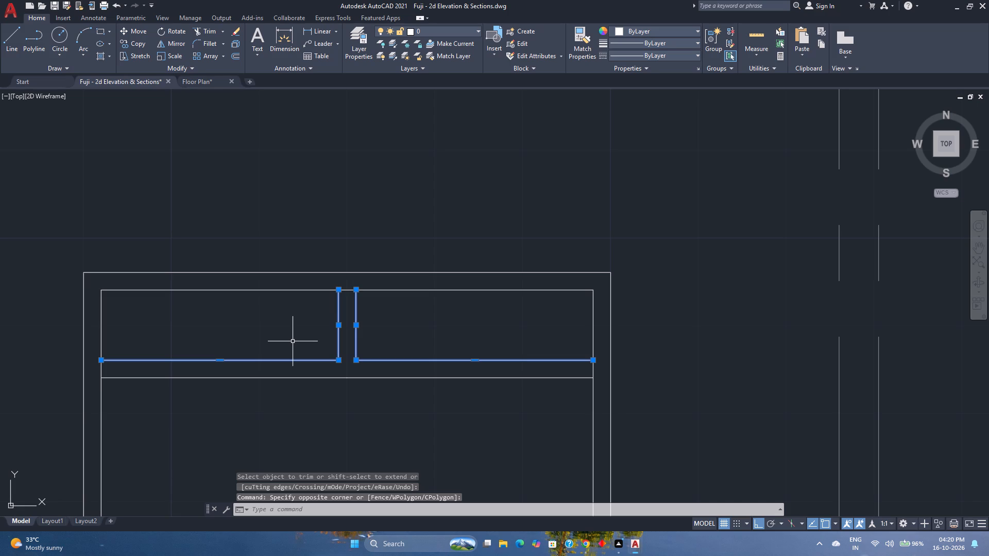
key(j)
key(Return)
Draw a vertical line from the midpoint of the left upper pane's bottom edge down to the inner frame's bottom edge.
scroll(315, 375, down, 1)
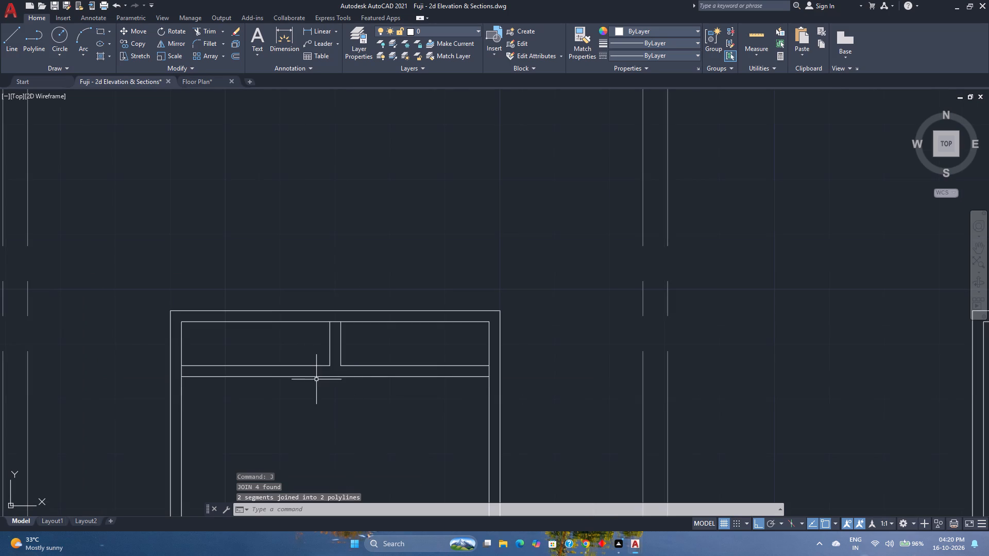
scroll(384, 449, down, 2)
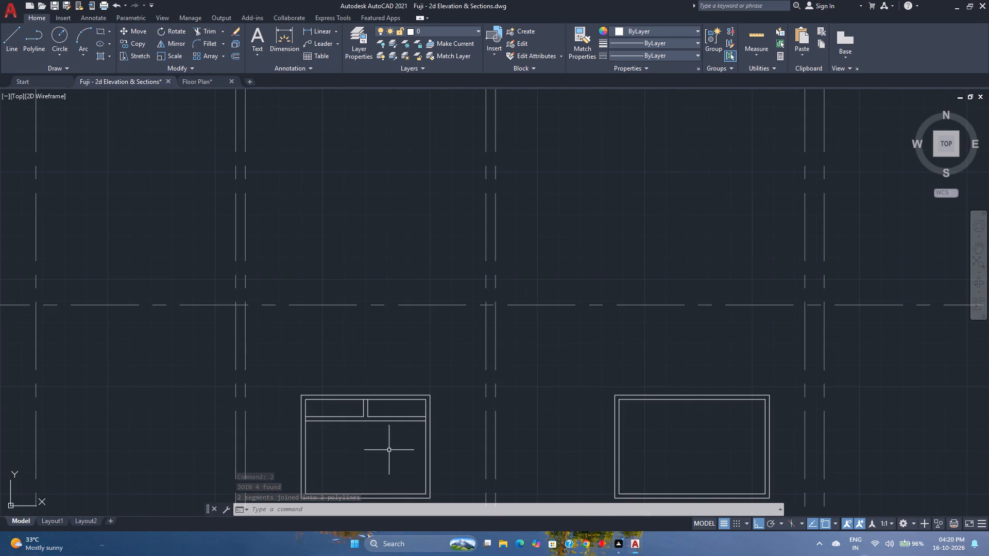
middle_drag(395, 455, 395, 404)
middle_click(395, 404)
scroll(347, 379, up, 1)
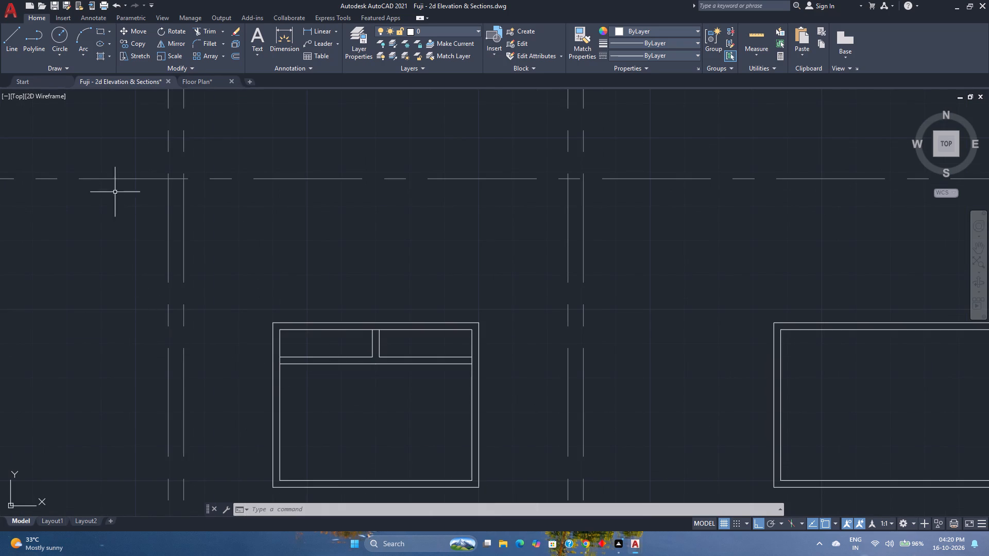
click(13, 50)
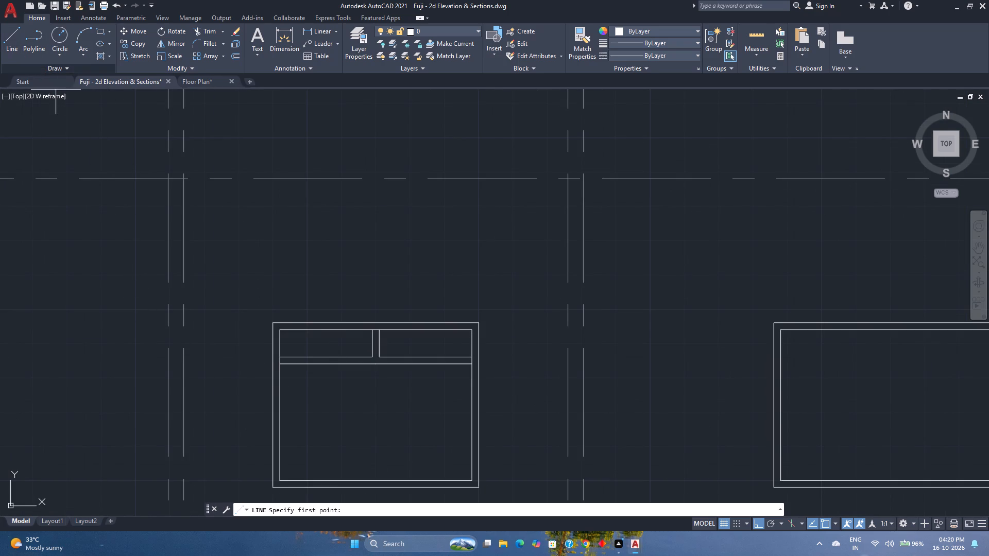
click(323, 357)
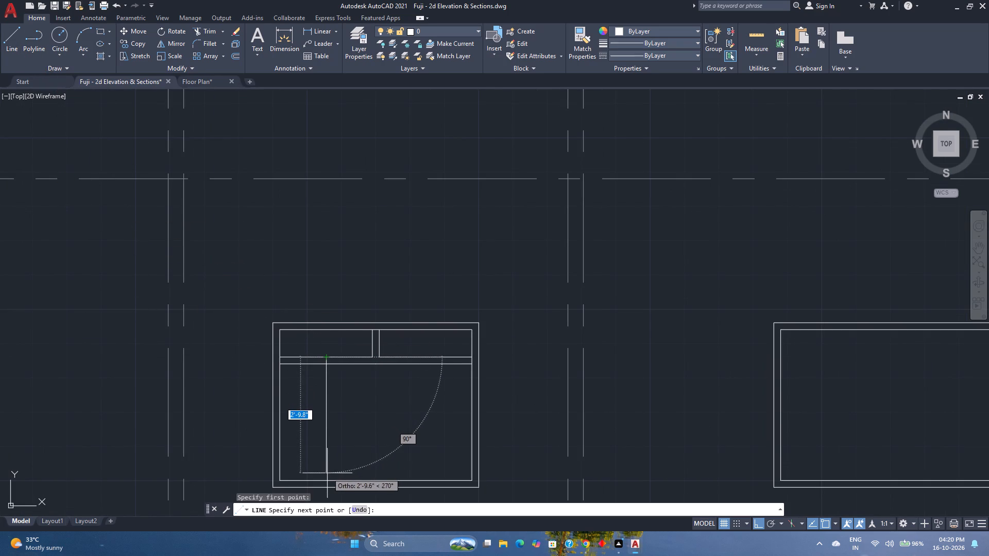
click(327, 478)
key(Escape)
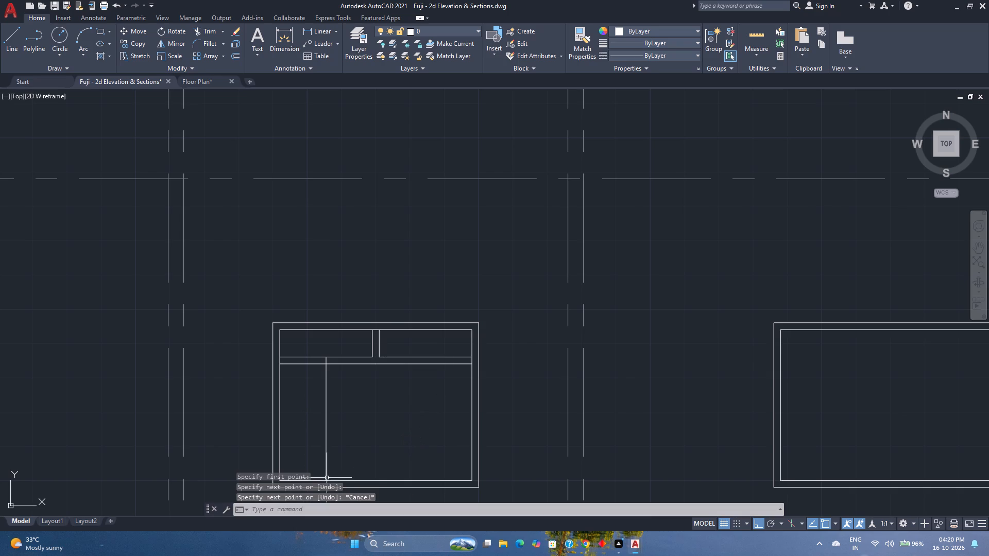
Offset the new vertical line below the left upper pane by 1" to both sides.
click(235, 56)
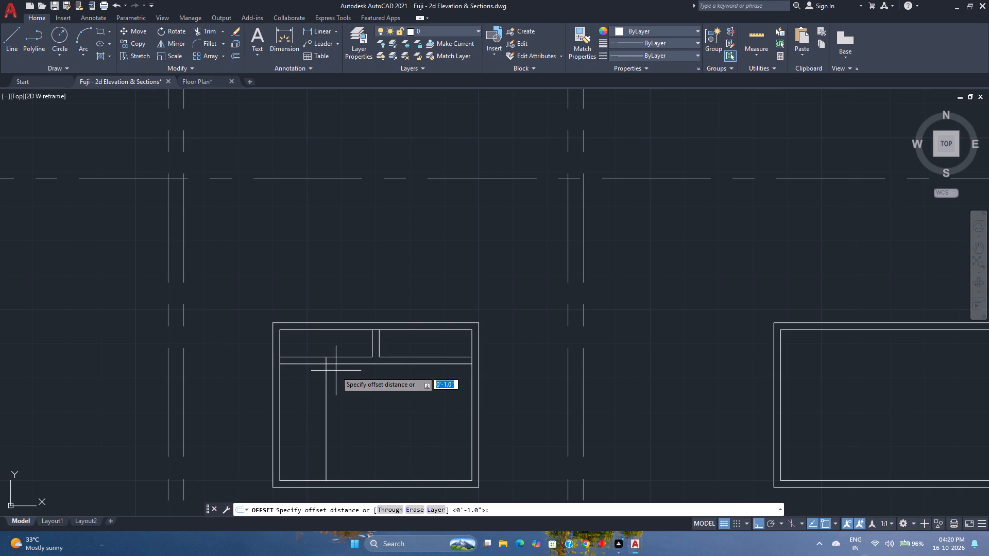
key(Return)
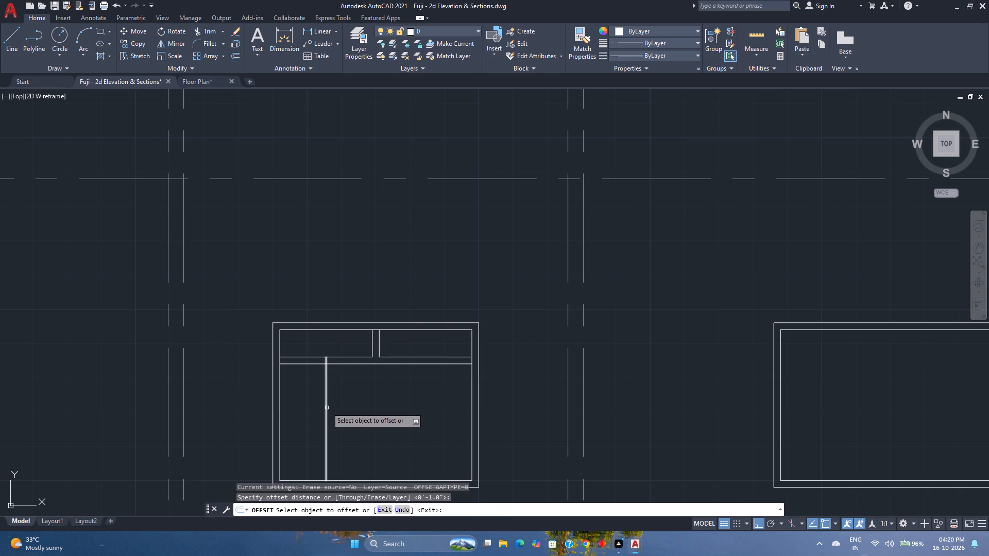
click(327, 407)
click(282, 412)
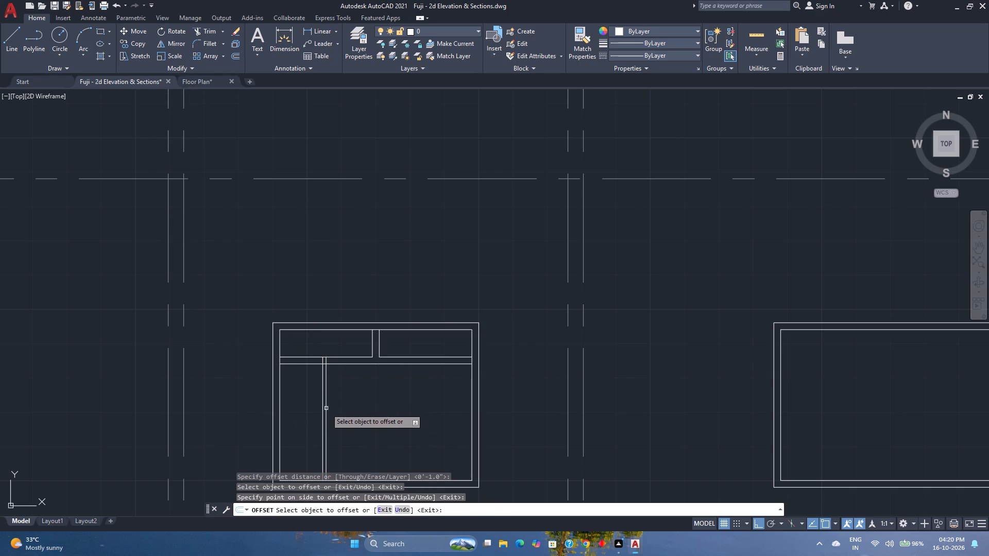
click(326, 409)
click(360, 407)
key(Escape)
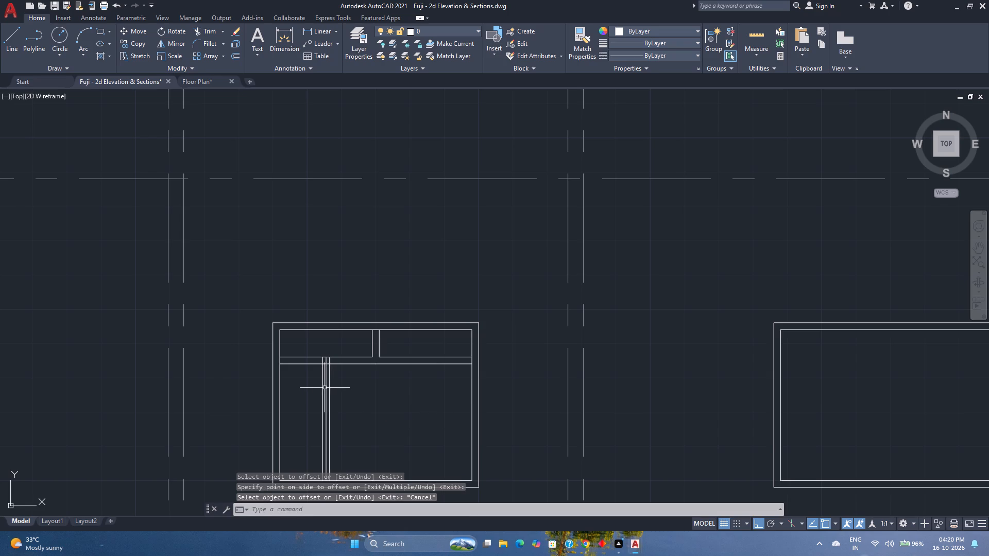
Delete the centre line between the two offset lines of the lower-left vertical divider.
scroll(326, 386, up, 3)
click(326, 386)
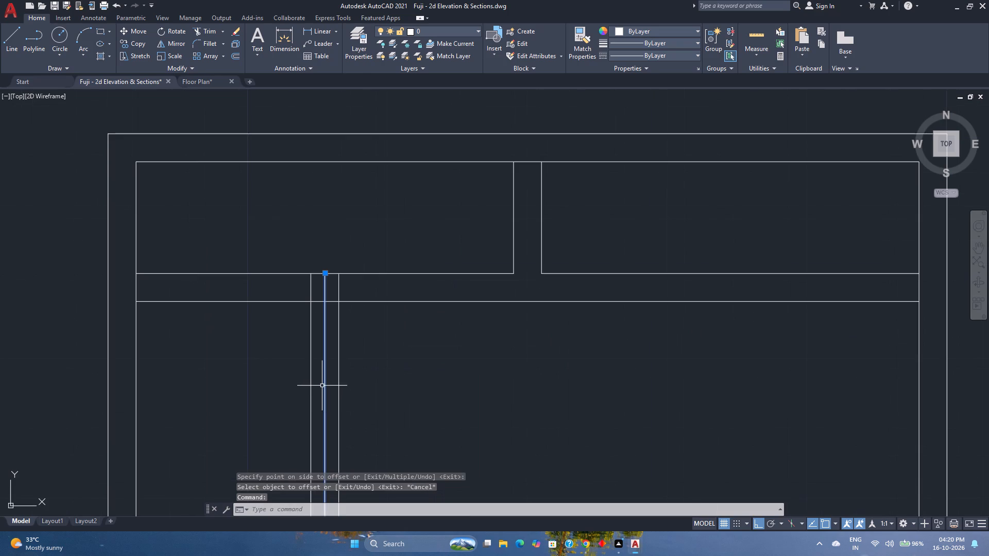
key(Delete)
Mirror the two lower-left vertical divider lines about the window's vertical centre line, keeping the originals.
click(376, 409)
click(238, 389)
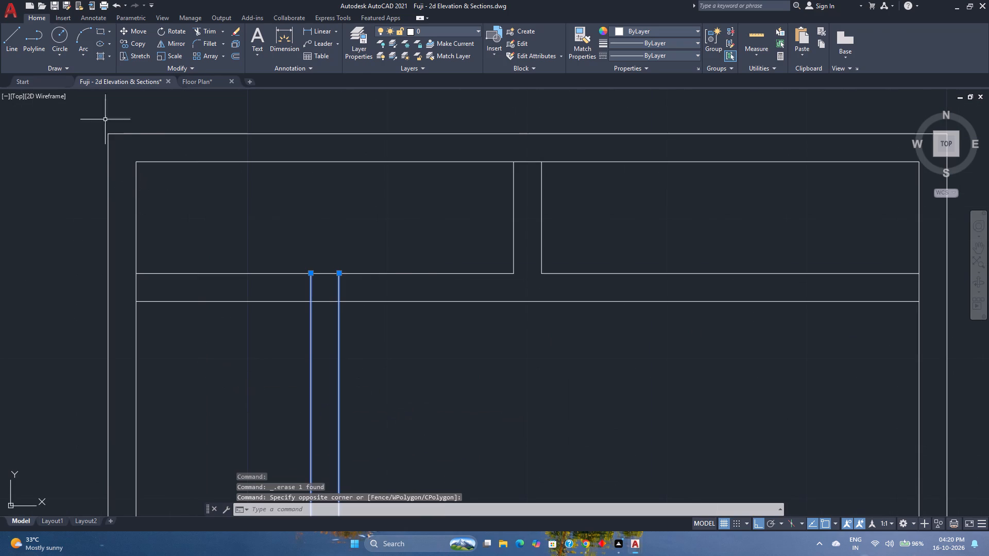
click(177, 43)
click(530, 160)
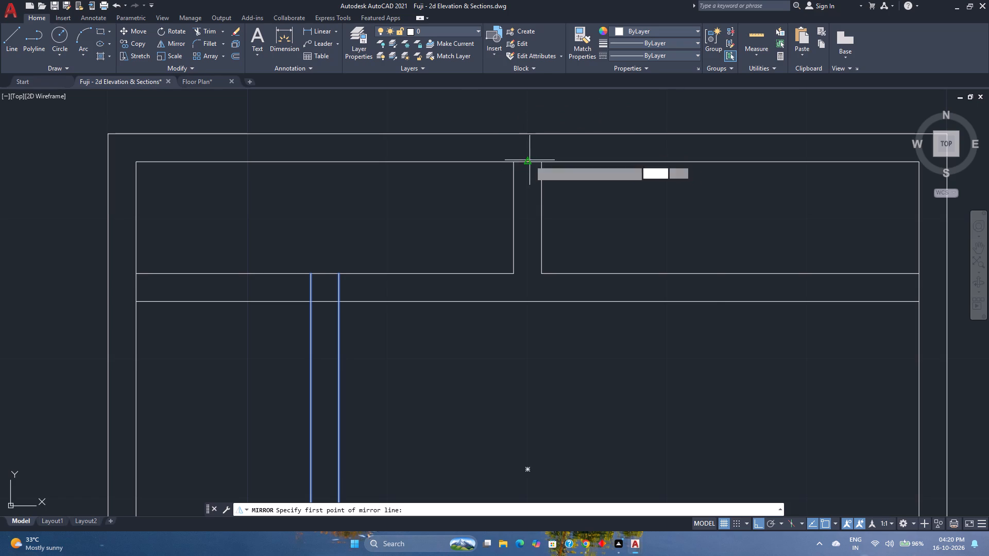
click(535, 366)
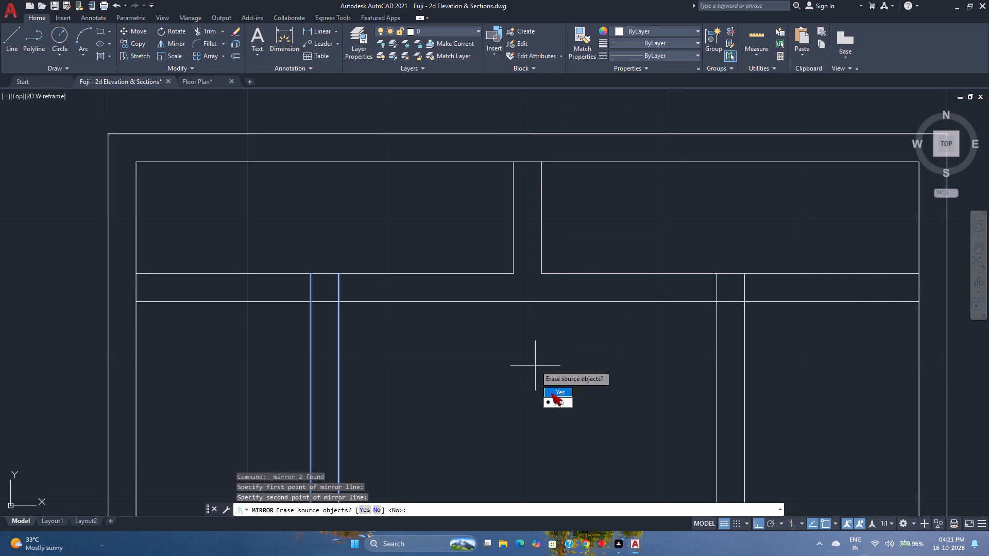
drag(554, 400, 535, 366)
Trim the lower vertical dividers where they cross the horizontal divider, and open the horizontal divider's bottom line between each pair.
text(tr)
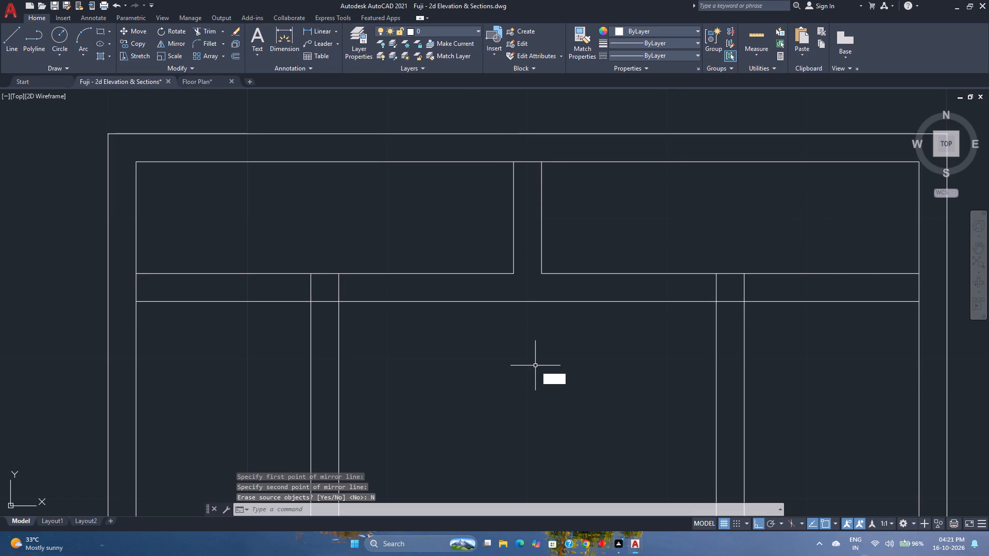
key(Return)
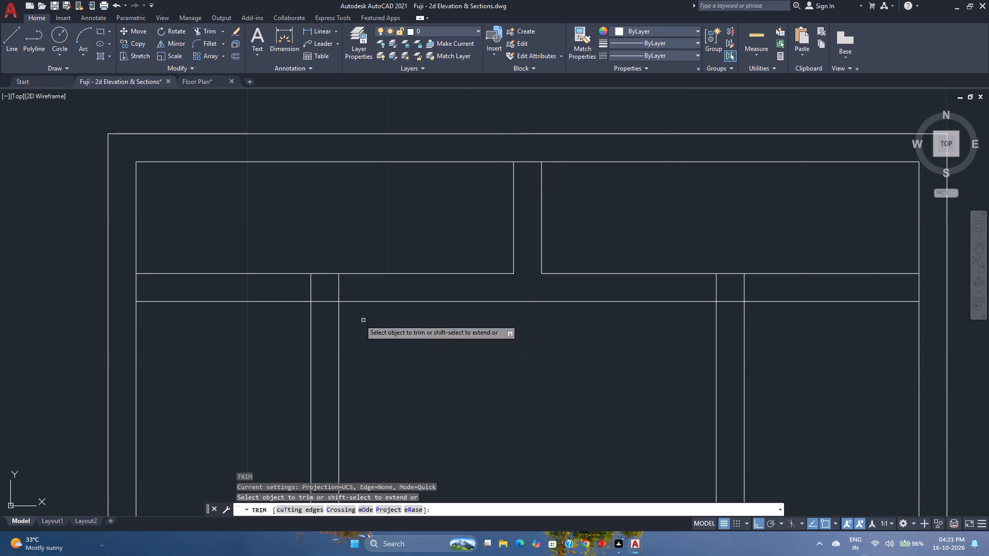
click(289, 287)
click(780, 284)
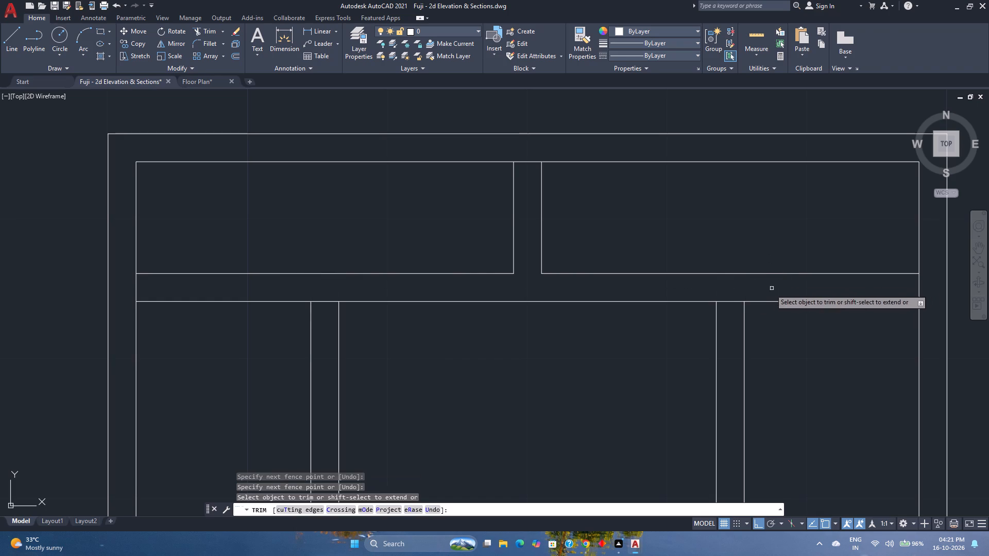
click(733, 297)
click(738, 326)
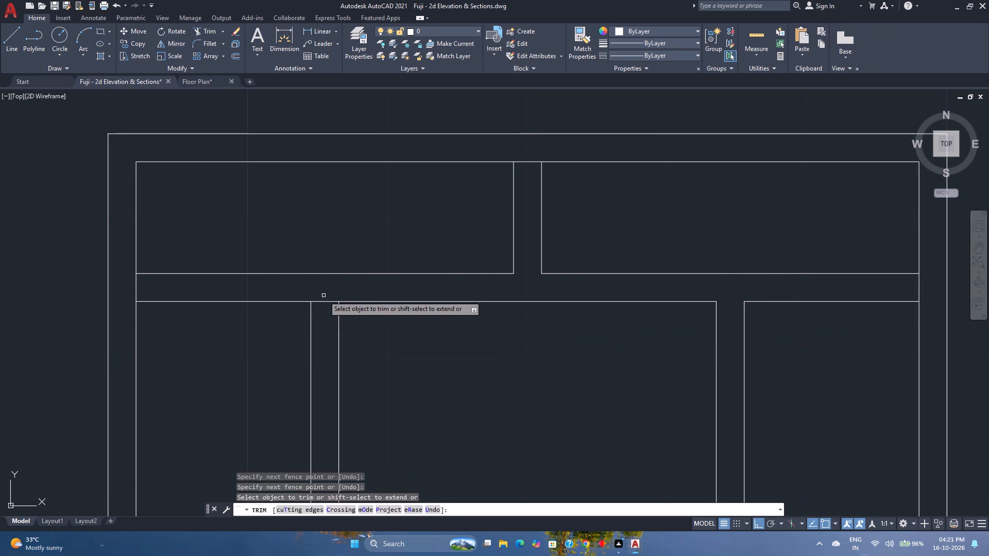
click(323, 296)
click(326, 312)
key(space)
In the right-hand window, draw a 9" line down from the inner frame's top midpoint, continuing horizontally to the inner frame's left edge.
scroll(326, 312, down, 2)
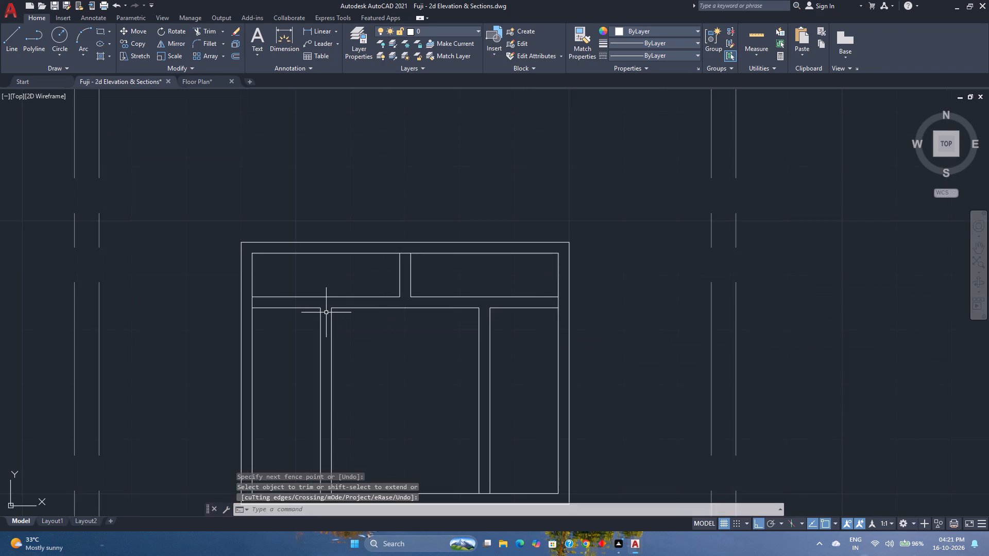
scroll(370, 353, down, 3)
middle_drag(370, 353, 344, 308)
middle_click(344, 308)
scroll(382, 311, up, 2)
scroll(382, 311, down, 1)
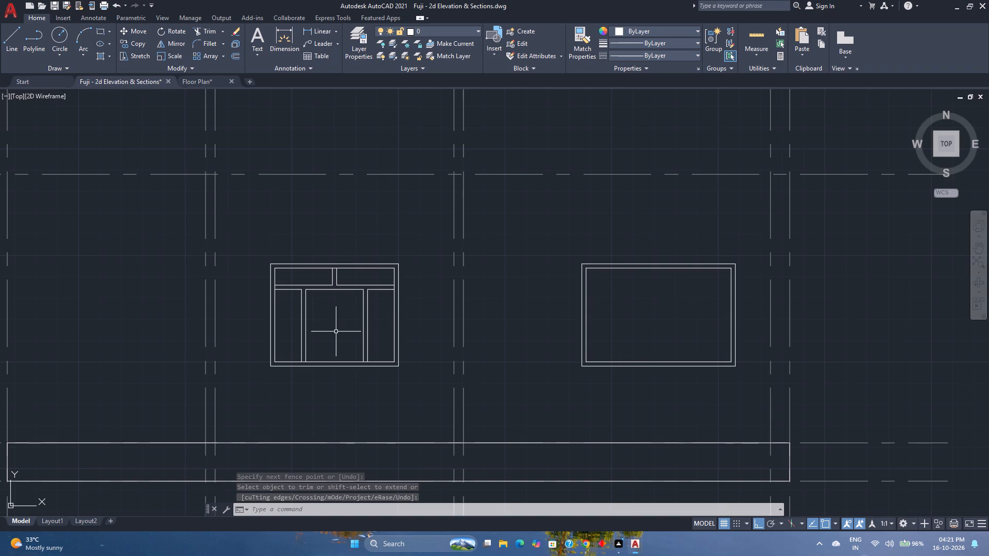
scroll(338, 293, down, 1)
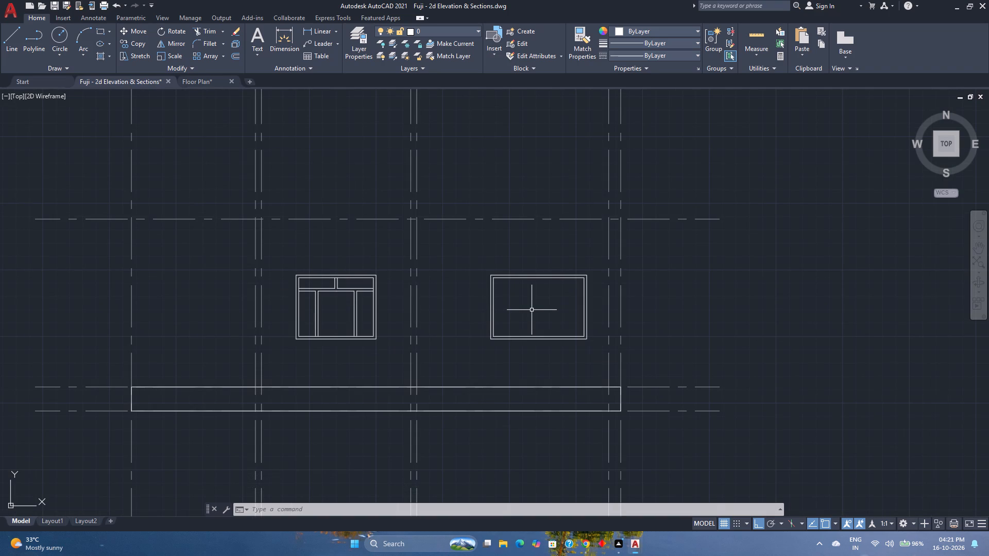
scroll(536, 305, up, 2)
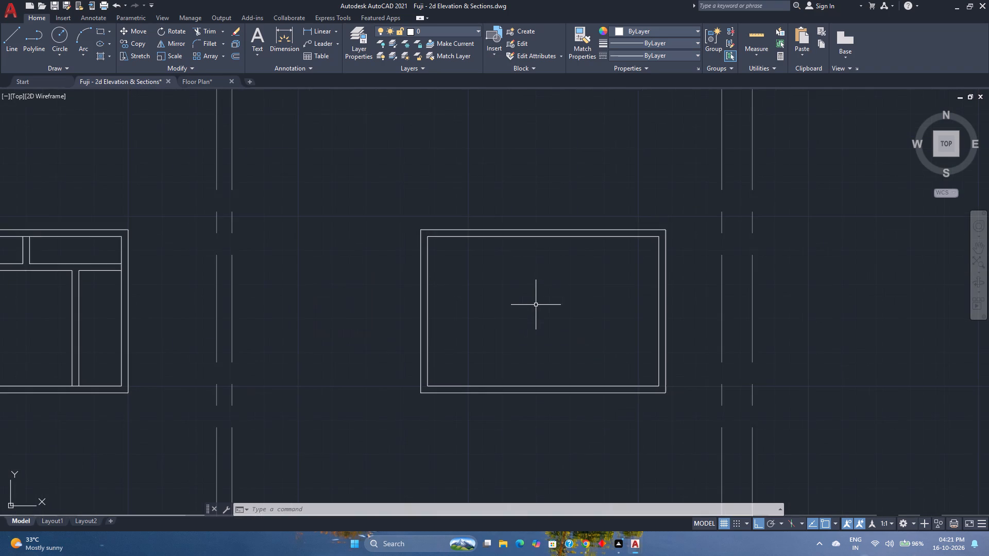
middle_drag(536, 305, 505, 309)
scroll(505, 309, down, 1)
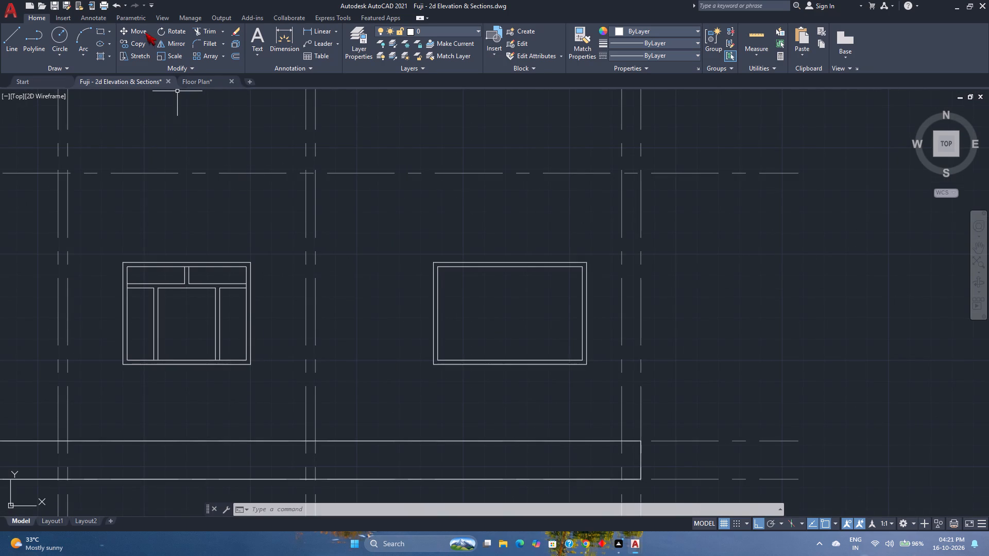
click(16, 37)
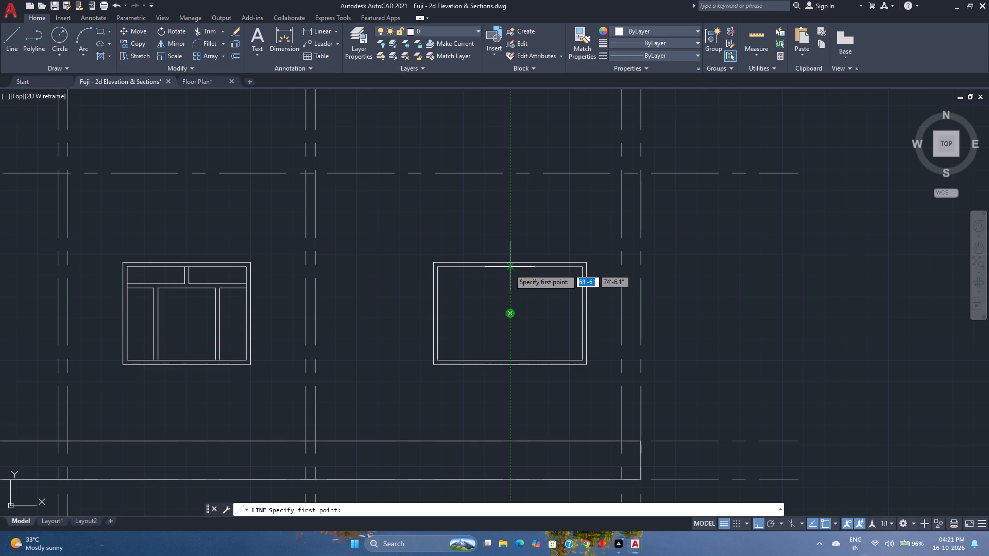
scroll(510, 269, up, 3)
click(512, 255)
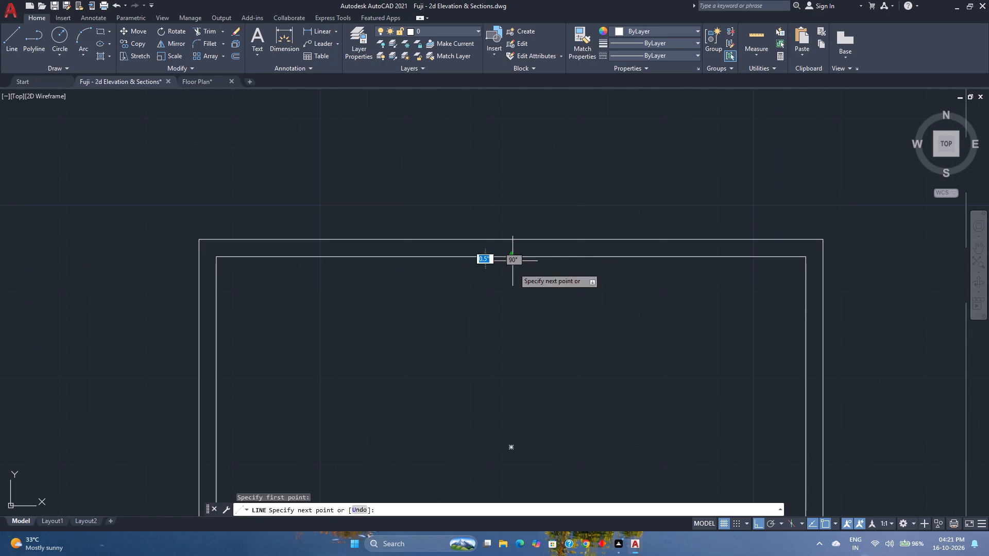
key(9)
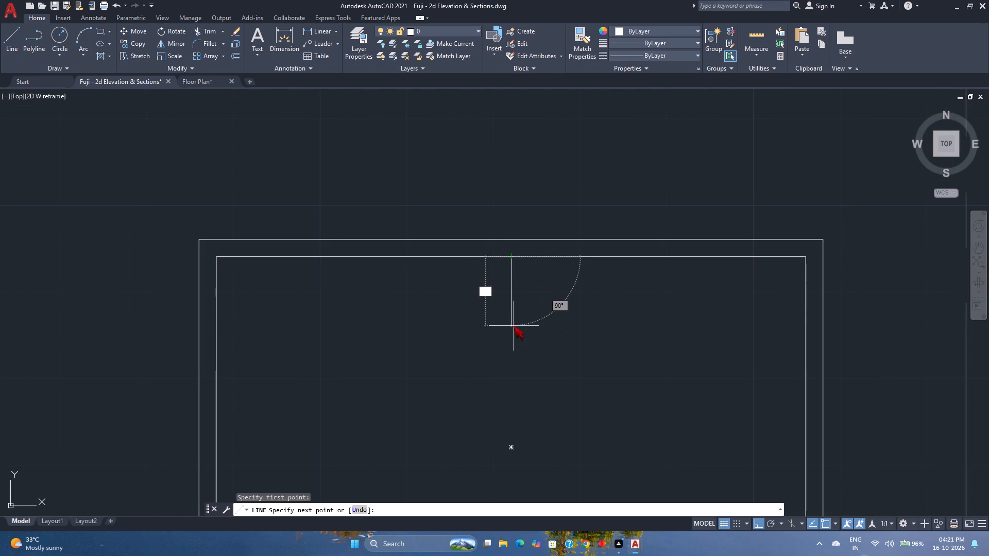
key(Return)
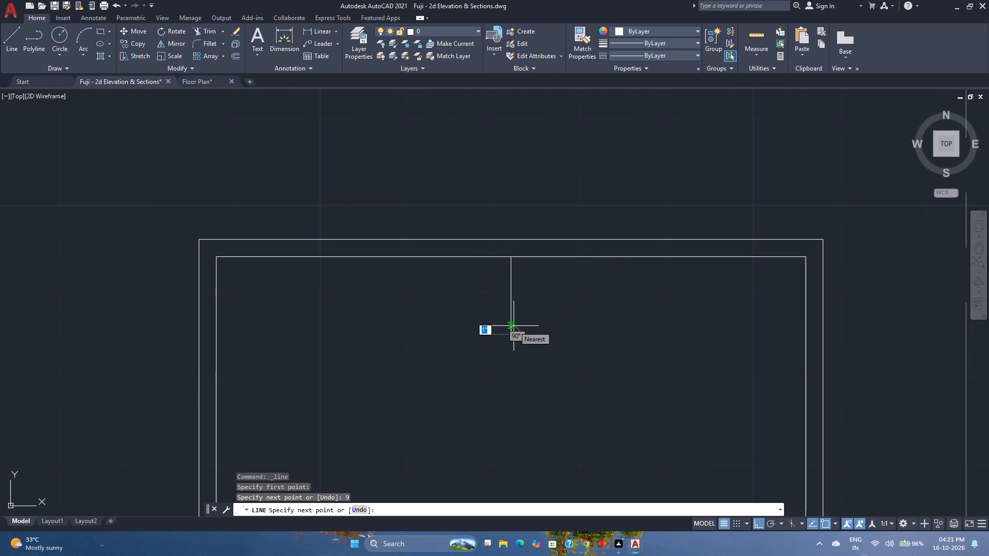
click(218, 336)
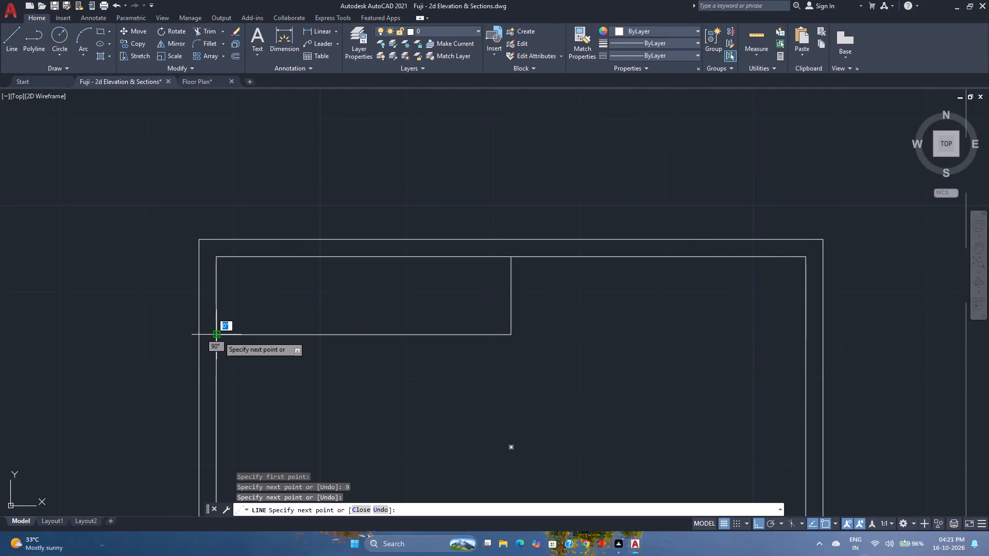
key(Escape)
Join the new vertical and horizontal lines in the right-hand window into one polyline.
click(386, 370)
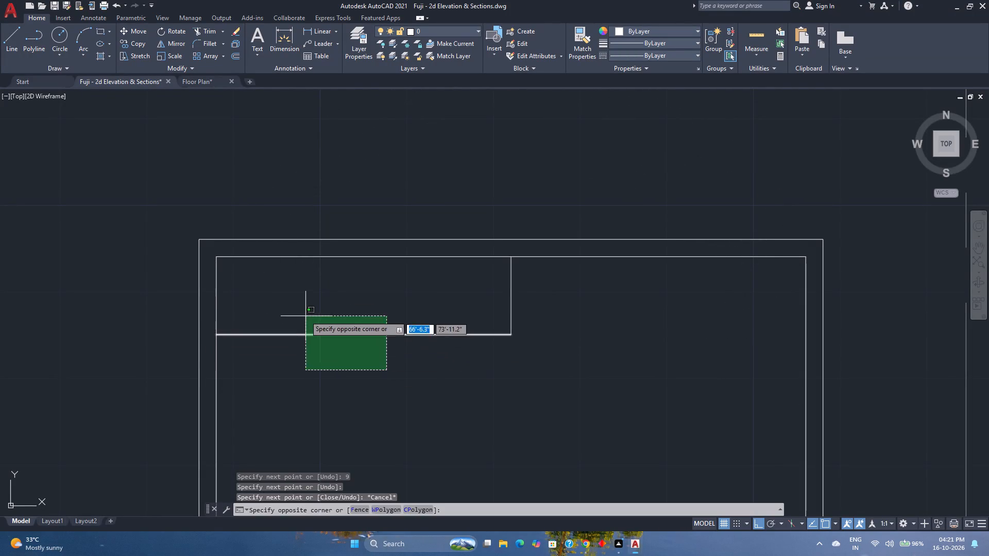
click(304, 316)
click(534, 314)
click(452, 299)
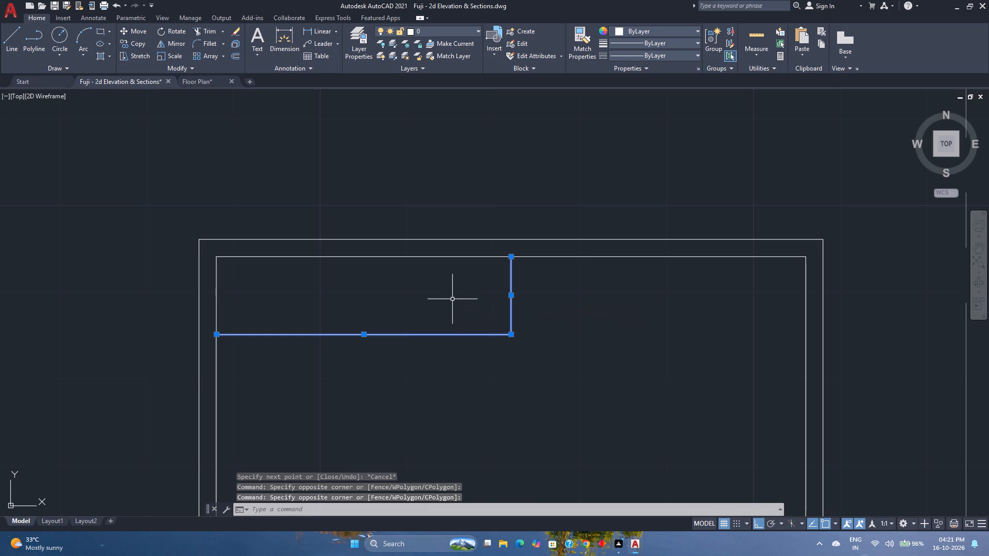
key(j)
key(Return)
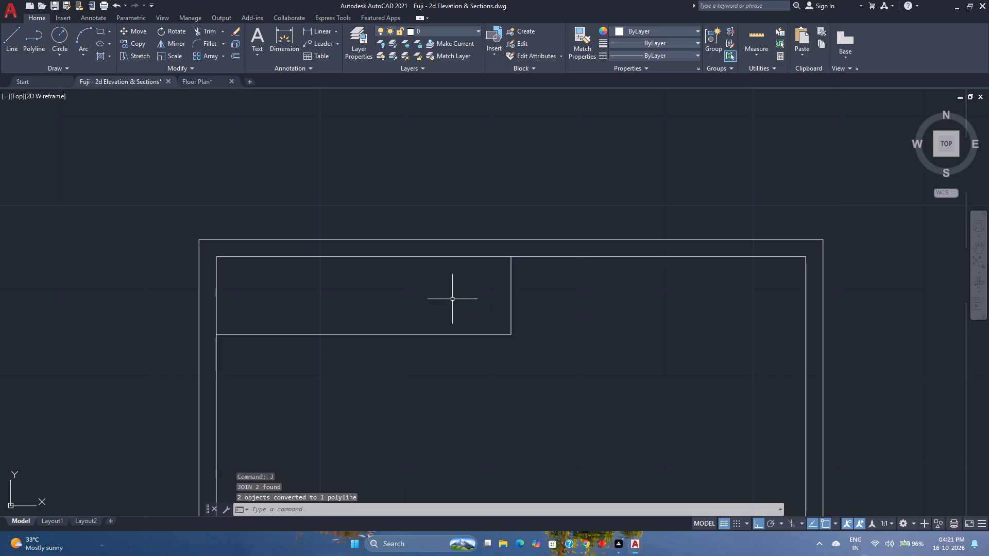
Offset the joined L-shaped polyline by 1" to both its outer and inner sides.
click(503, 335)
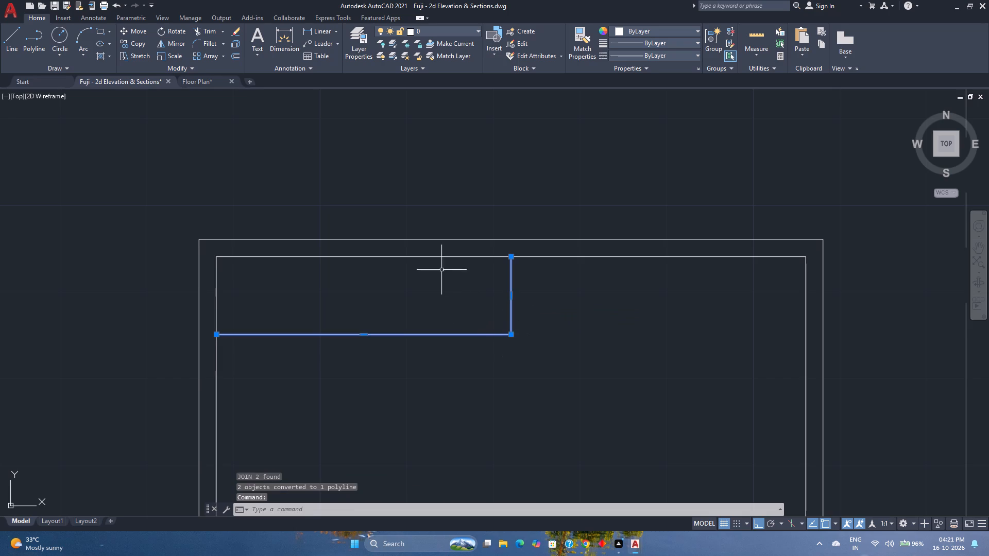
click(234, 56)
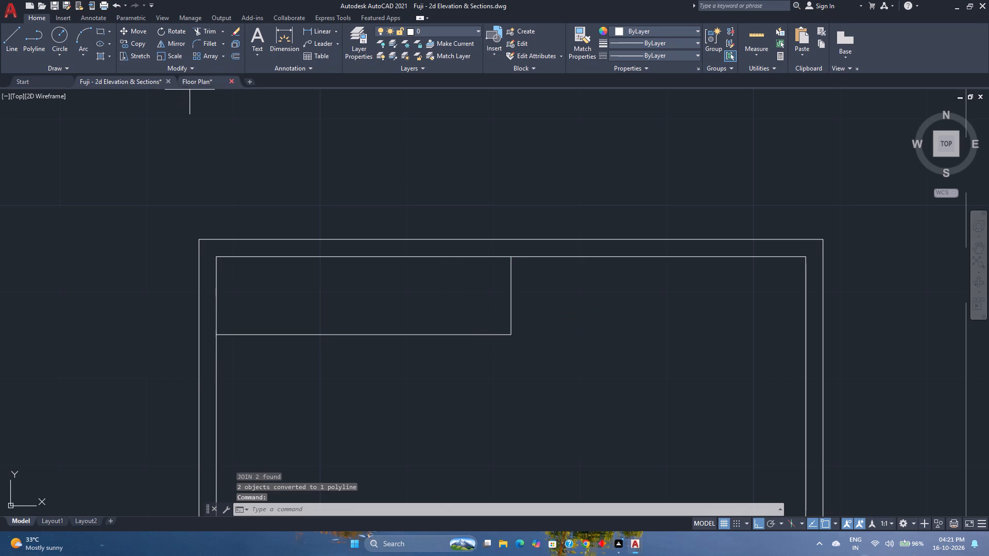
key(2)
key(Return)
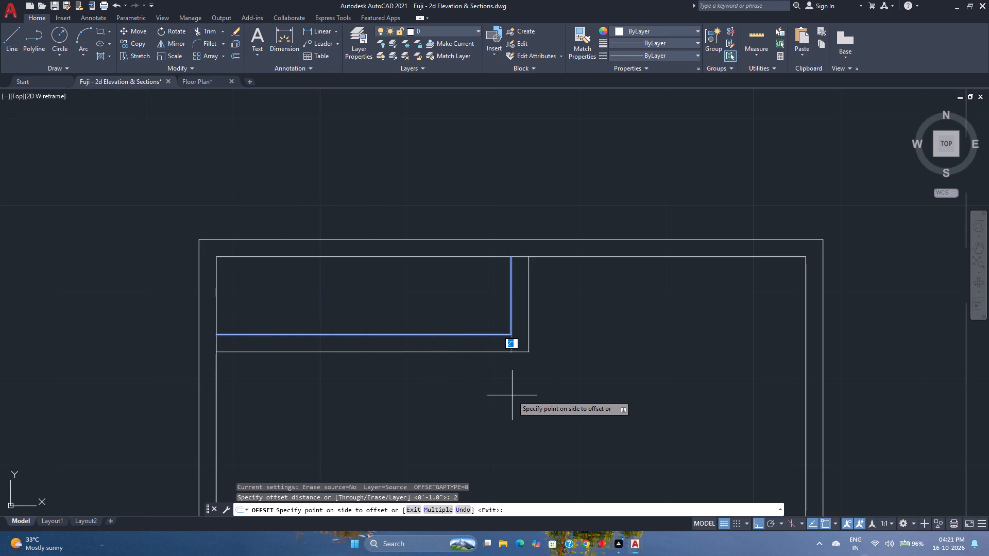
key(1)
key(Return)
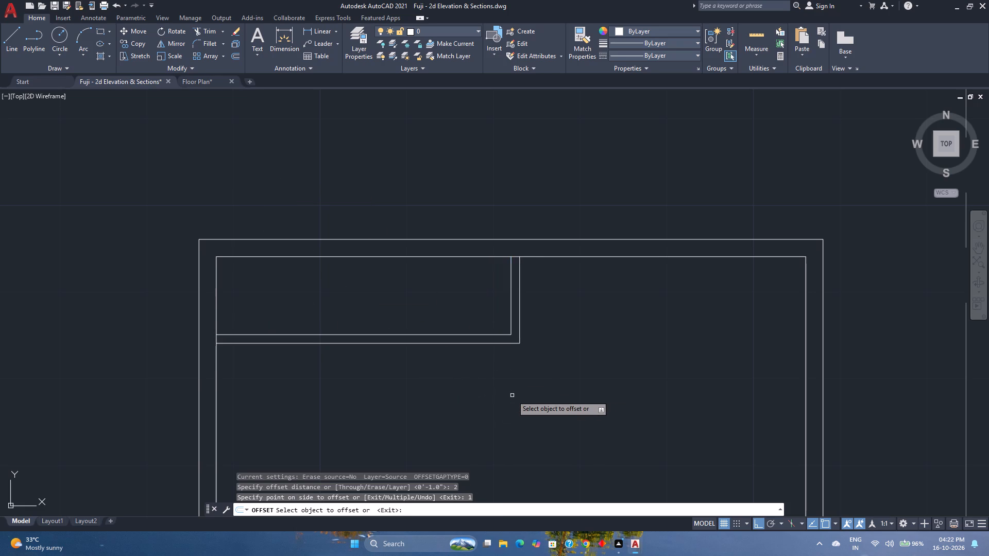
click(497, 334)
key(1)
key(Return)
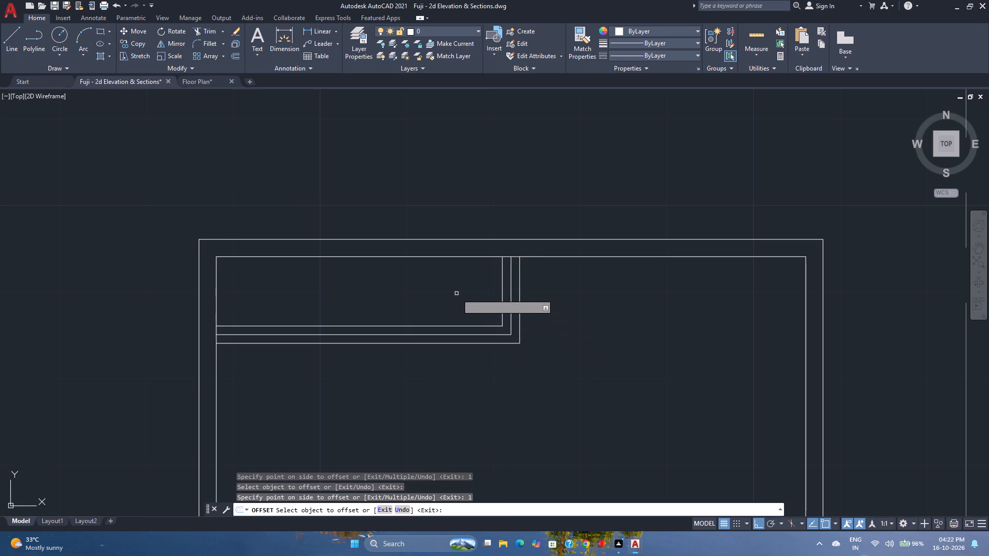
key(Escape)
Delete the middle L-shaped polyline between the two offset copies.
click(513, 333)
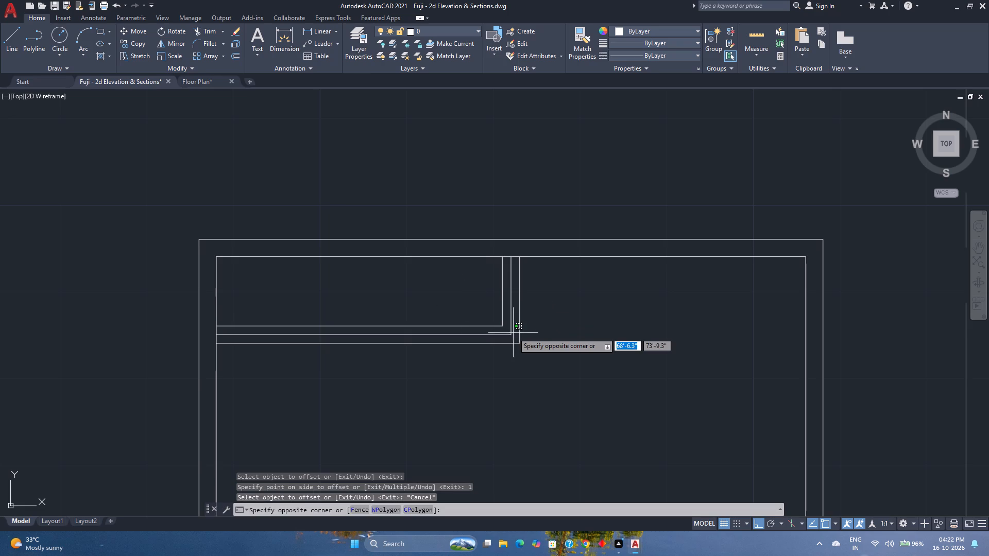
click(508, 335)
key(Delete)
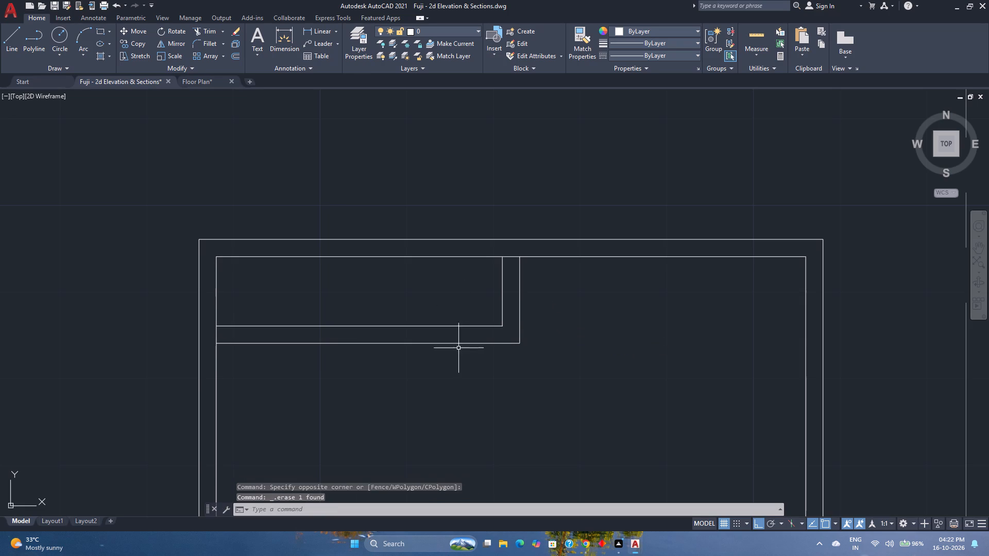
Mirror the inner L-shaped polyline about the right-hand window's vertical centre line, keeping the original.
click(522, 308)
key(Escape)
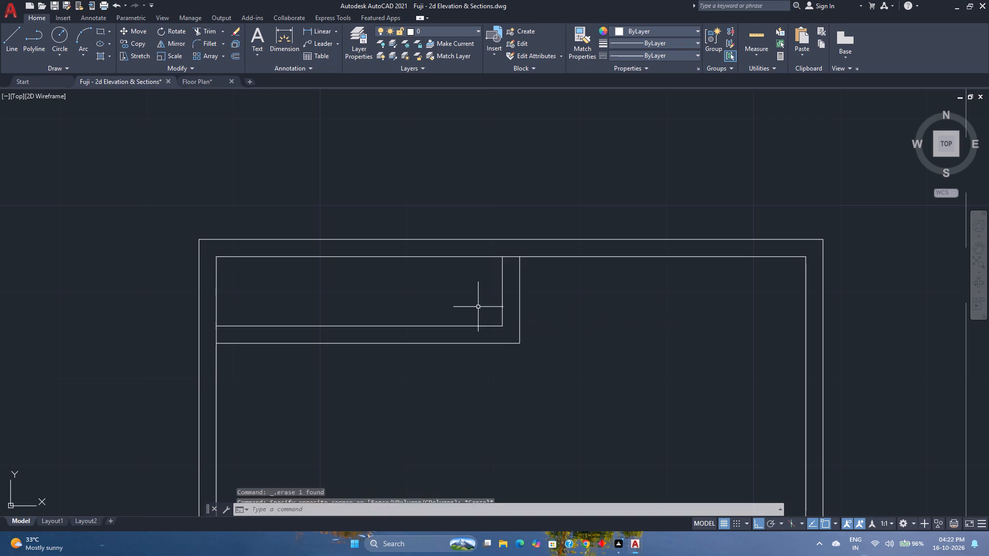
click(508, 322)
click(481, 317)
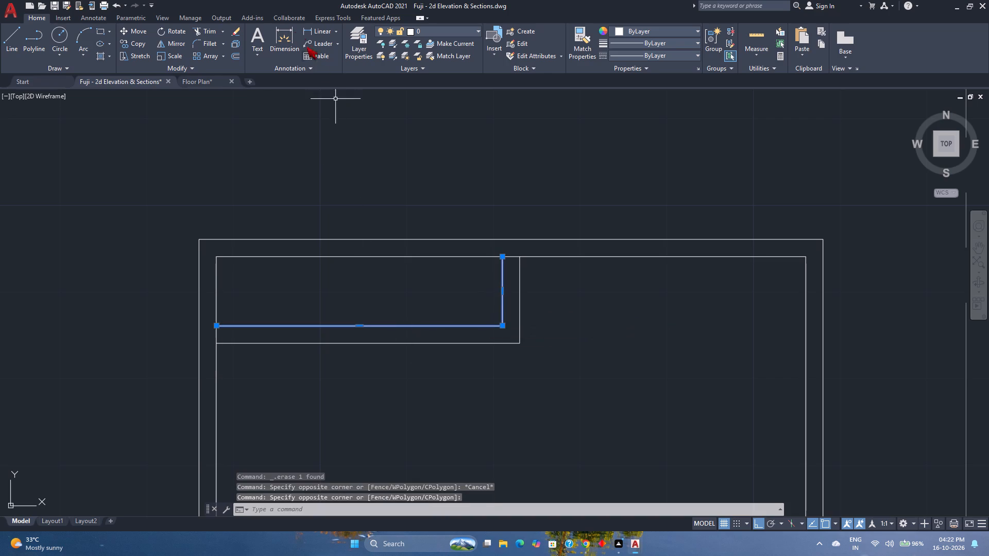
click(172, 43)
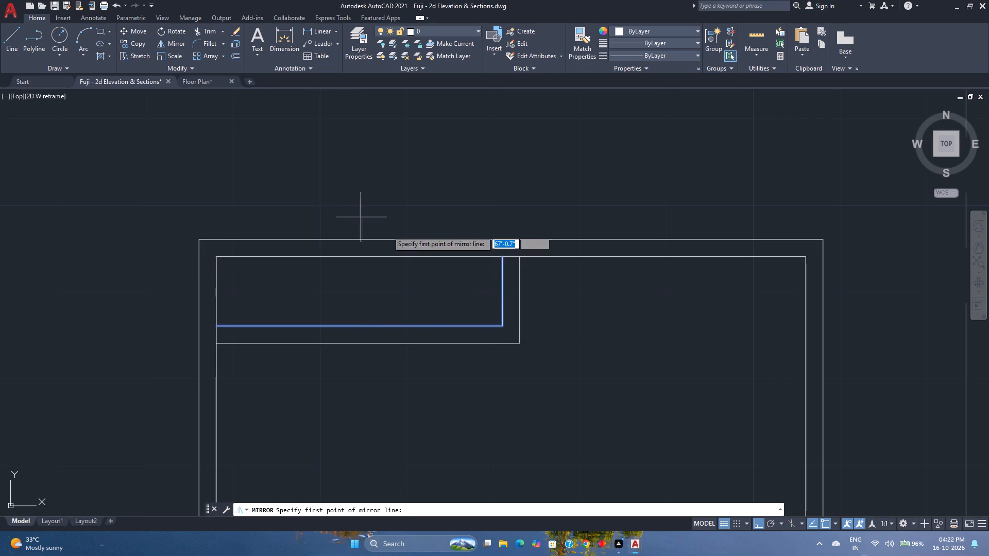
click(510, 256)
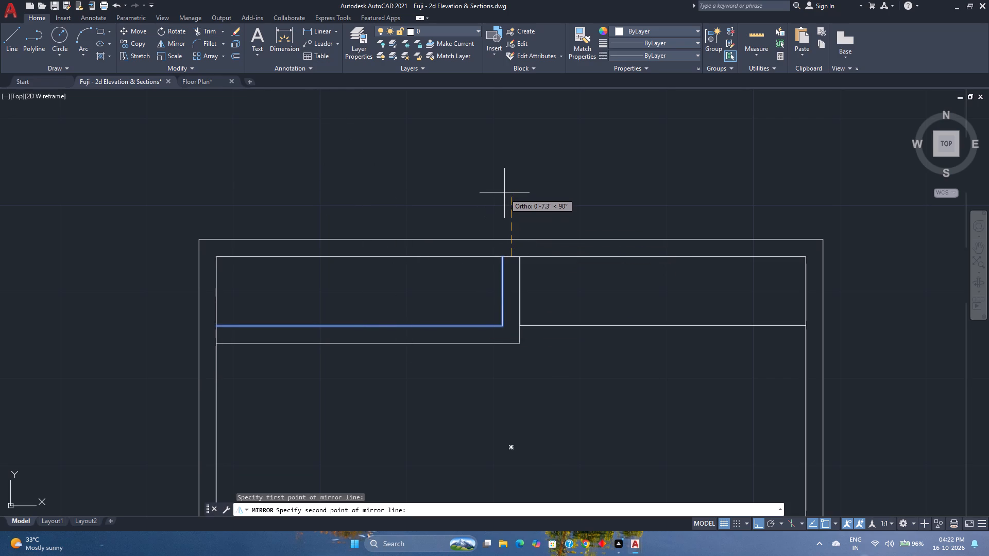
click(504, 192)
drag(533, 230, 504, 192)
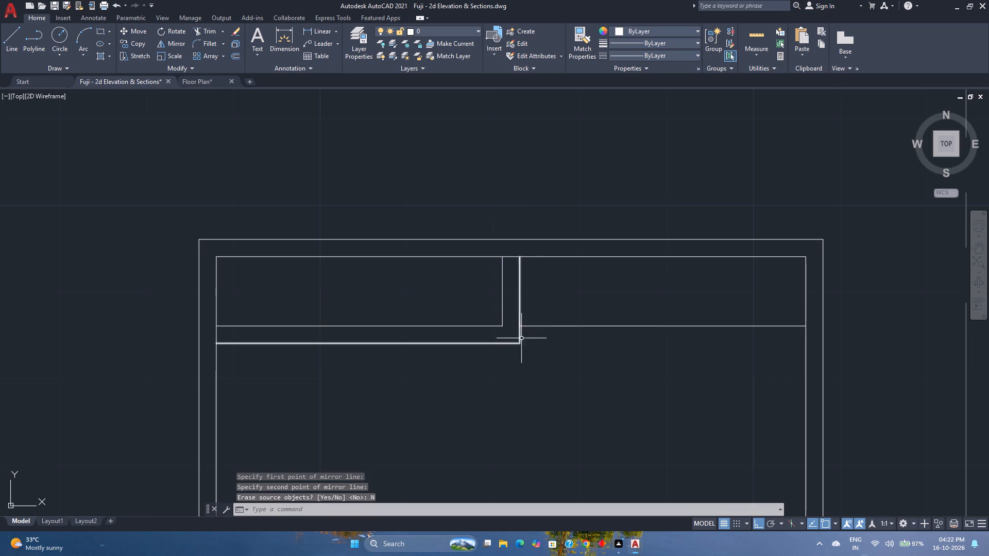
Trim the outer polyline's short vertical piece between the right upper pane's bottom corner and the horizontal divider's bottom line.
scroll(522, 338, up, 3)
text(tr)
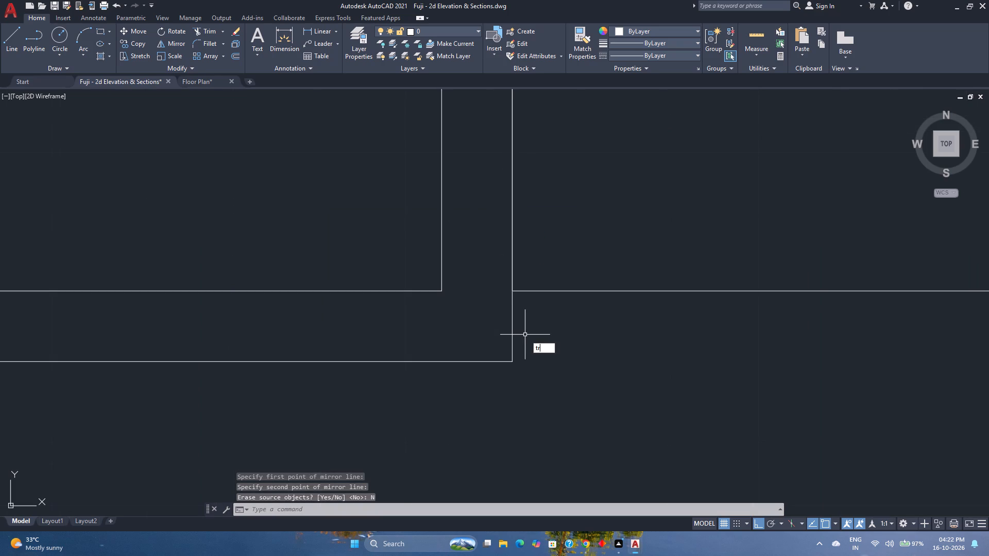
key(Return)
click(544, 327)
click(451, 326)
key(Escape)
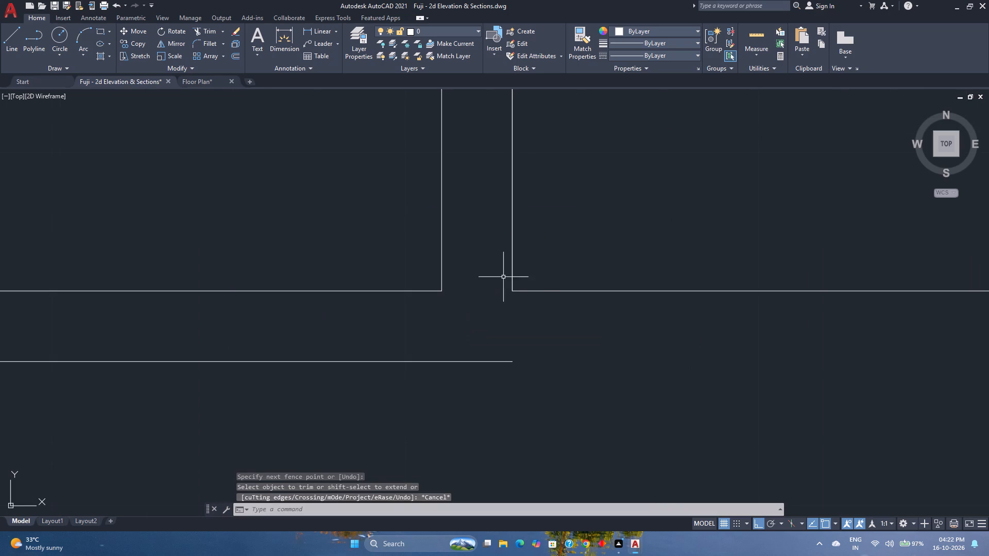
Delete the mirrored L-shaped polyline outlining the right upper pane of the right-hand window.
click(513, 260)
scroll(534, 257, down, 1)
middle_drag(534, 257, 478, 355)
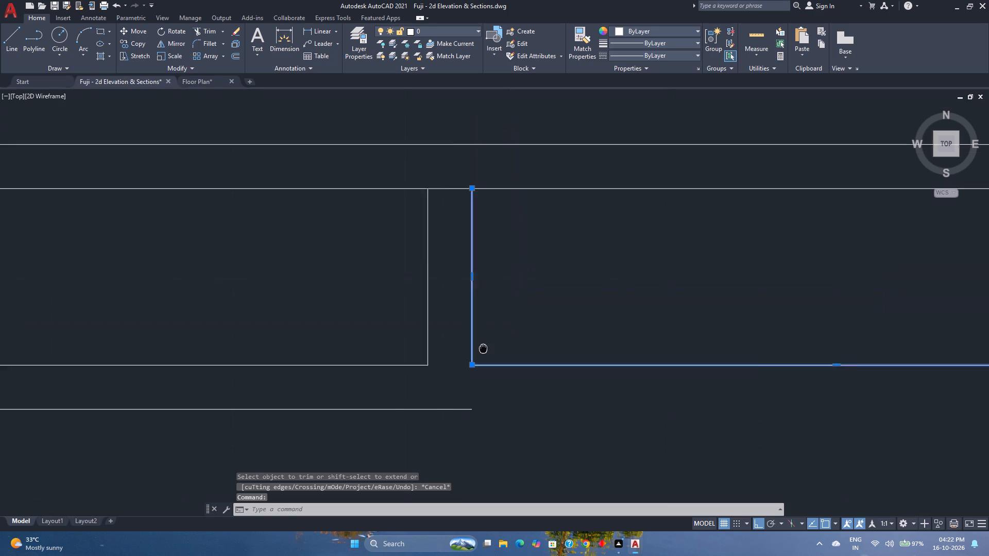
middle_drag(478, 355, 469, 364)
middle_click(469, 364)
key(Delete)
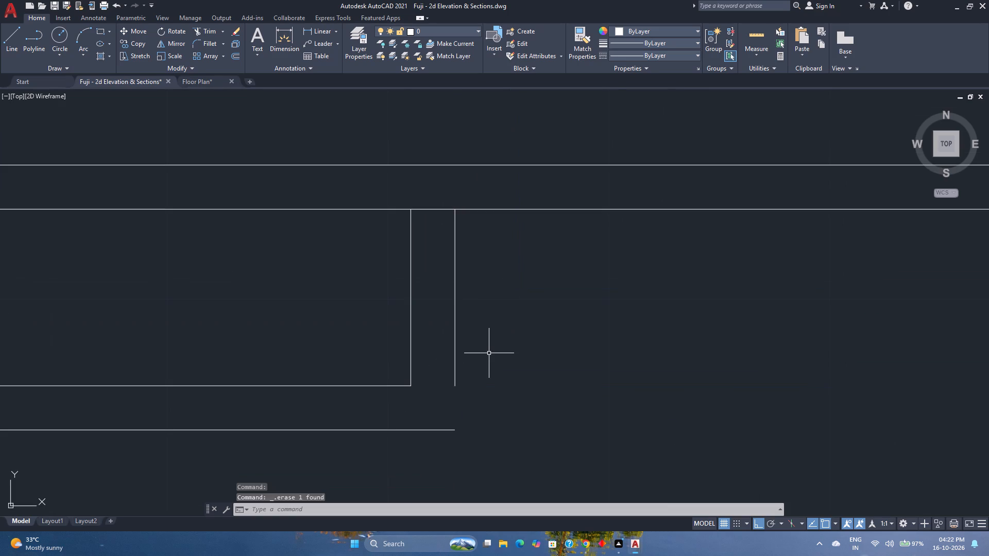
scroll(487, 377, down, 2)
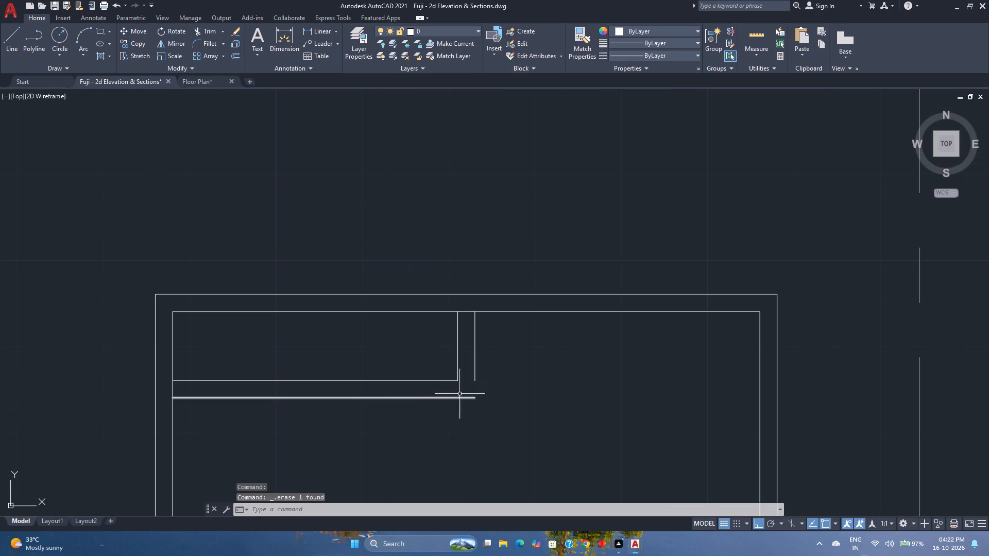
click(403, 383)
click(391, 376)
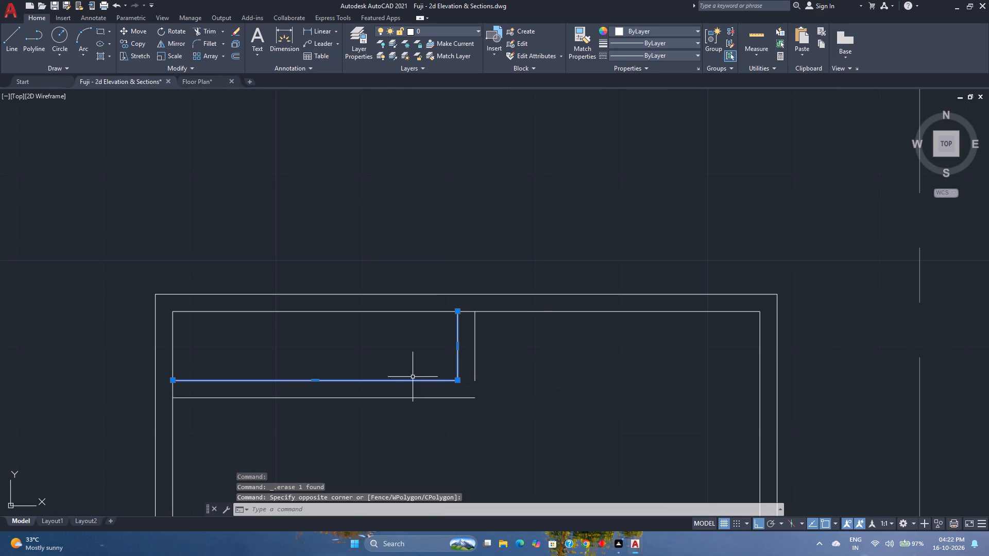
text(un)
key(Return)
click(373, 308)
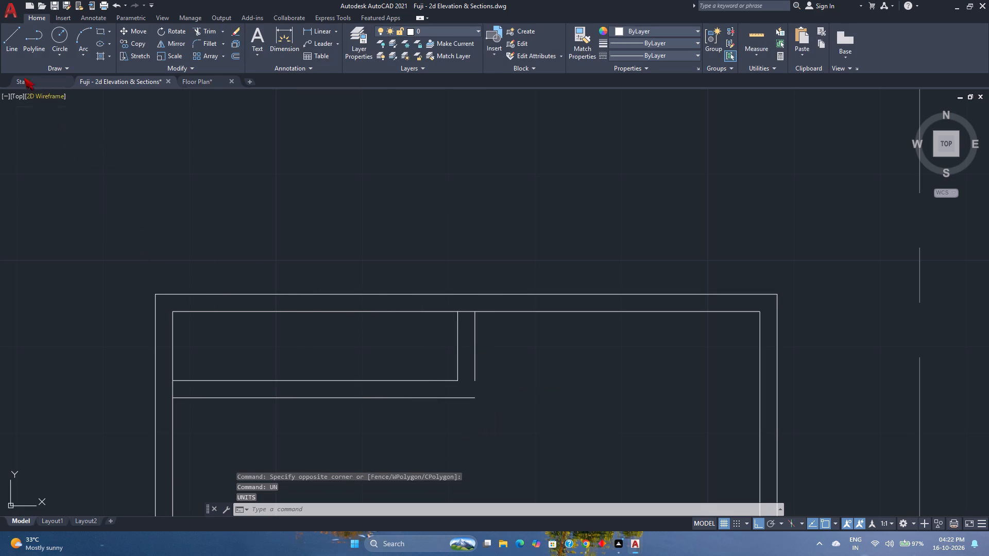
Draw a horizontal line from the bottom end of the upper divider's right vertical line to the inner frame's right edge.
click(11, 48)
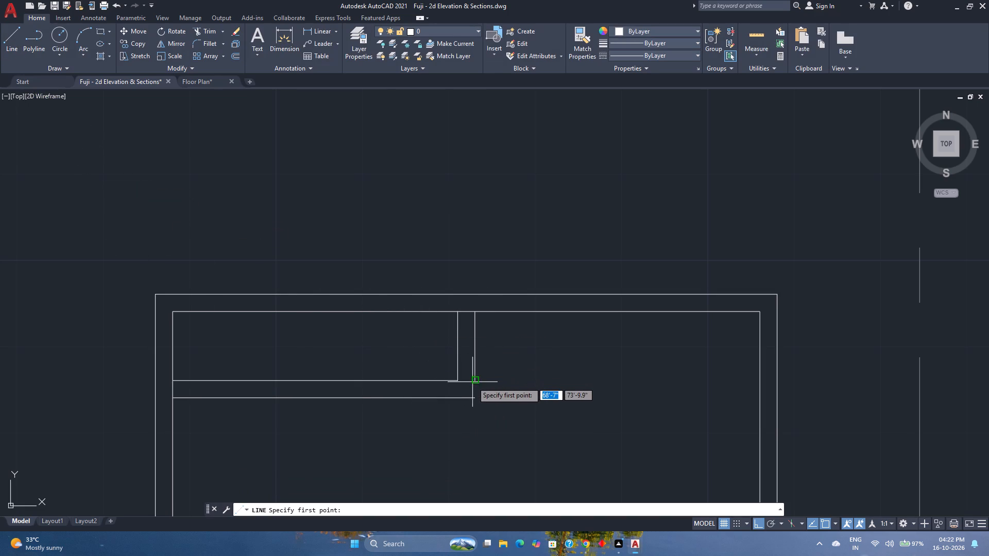
click(473, 380)
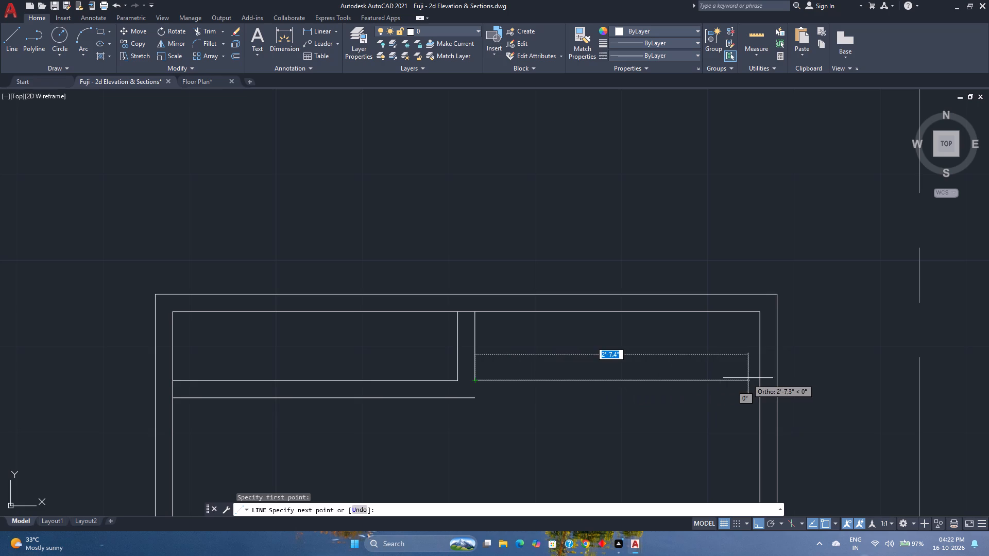
click(762, 379)
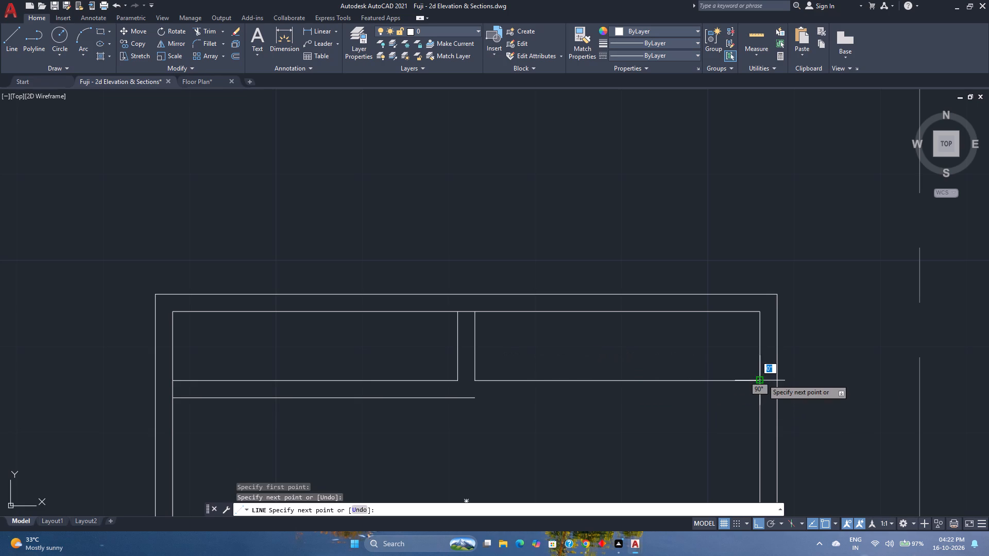
key(Escape)
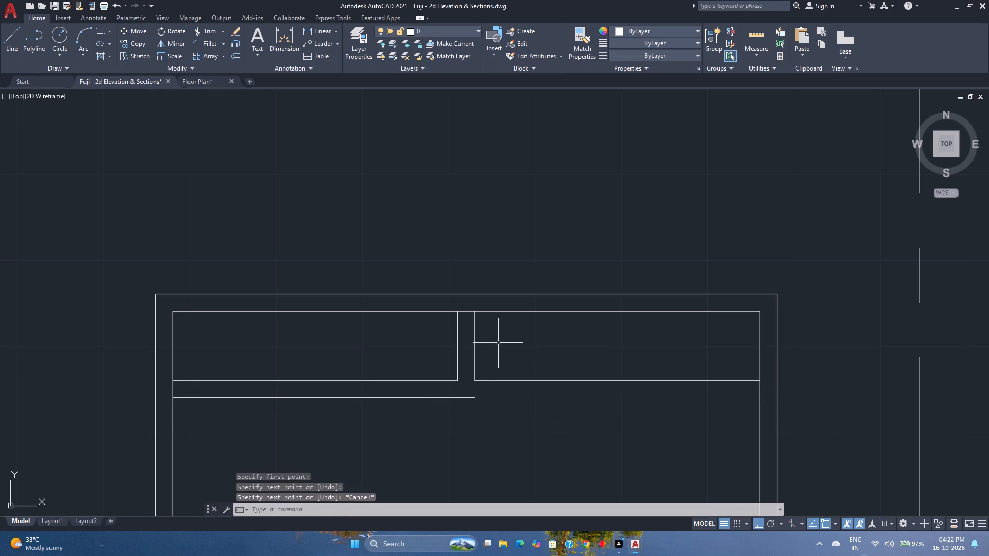
Join the upper divider's right vertical line and the new horizontal line into one L-shaped polyline.
click(492, 353)
click(466, 344)
click(508, 388)
click(493, 363)
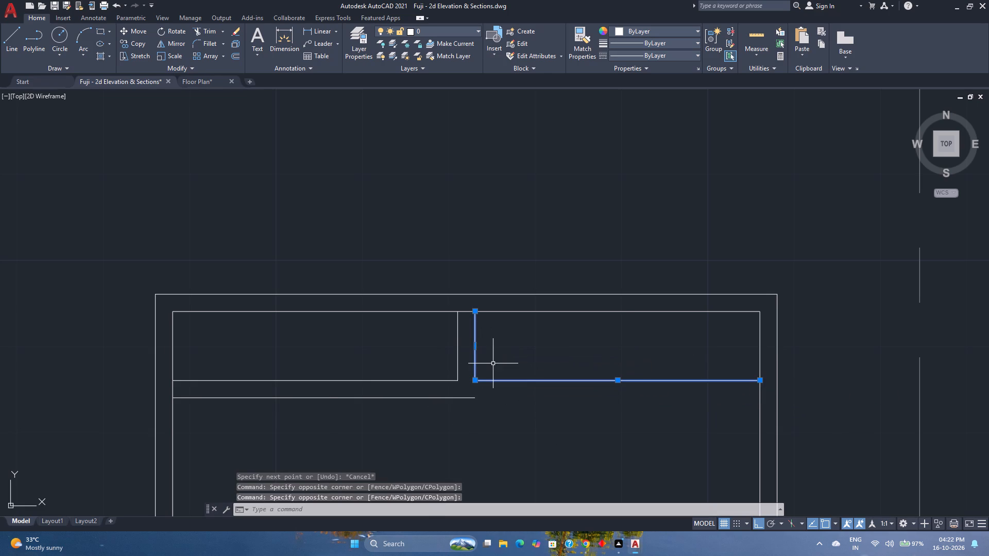
key(j)
key(Return)
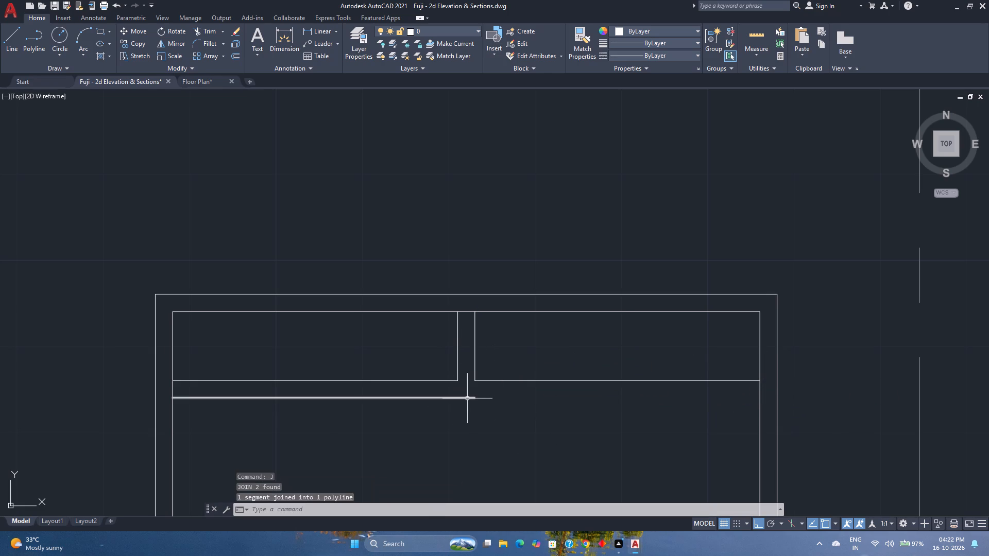
Stretch the right end of the horizontal divider's bottom line to the inner frame's right edge, making it 5'-8" long.
click(467, 398)
click(475, 396)
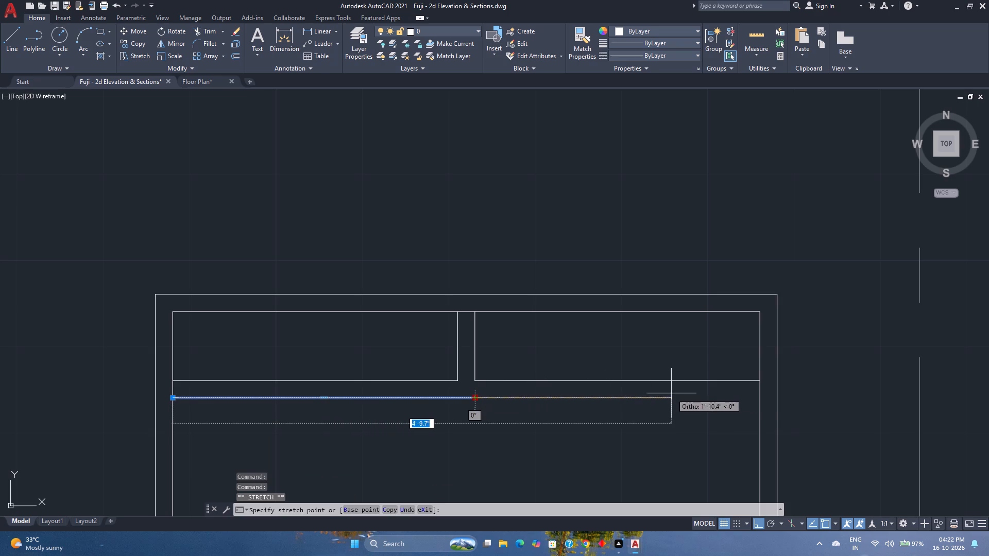
click(761, 396)
key(Escape)
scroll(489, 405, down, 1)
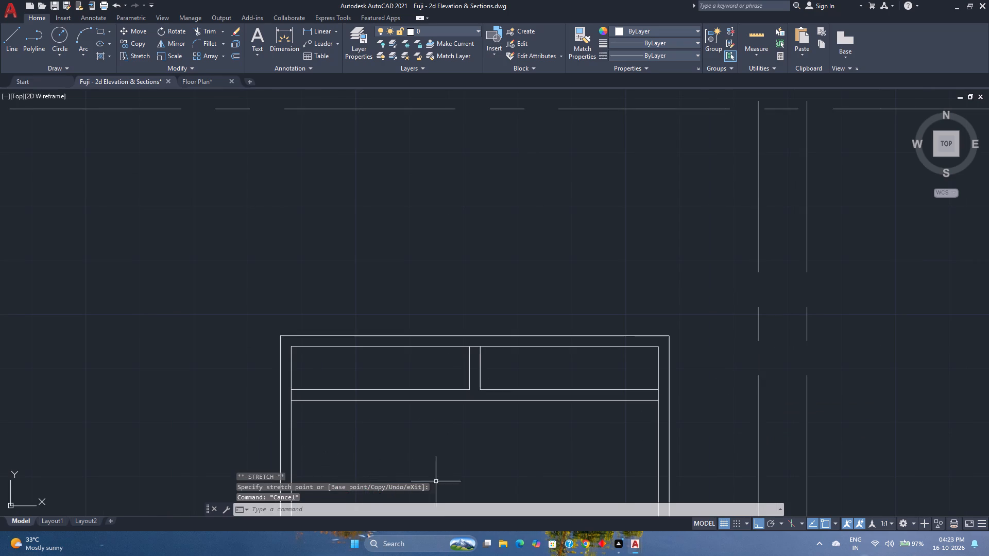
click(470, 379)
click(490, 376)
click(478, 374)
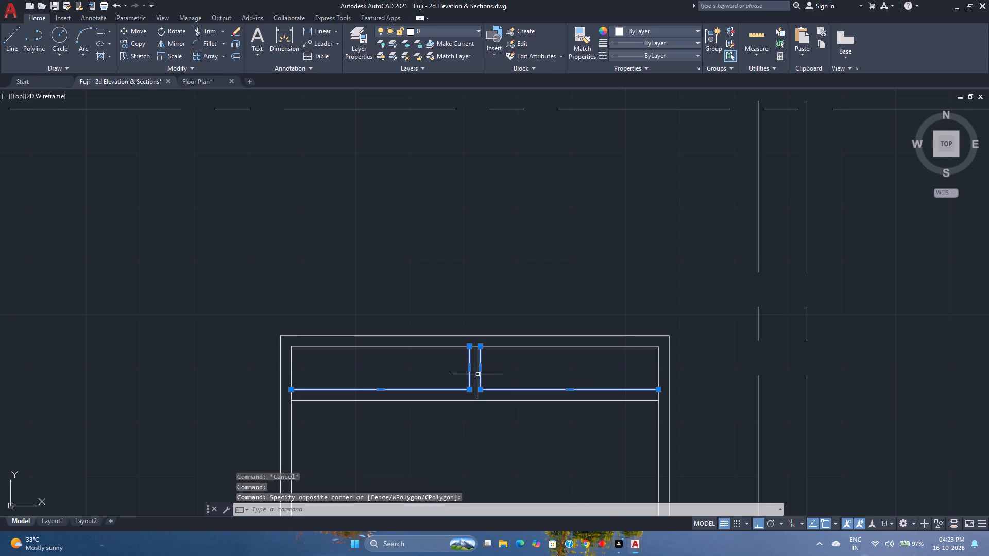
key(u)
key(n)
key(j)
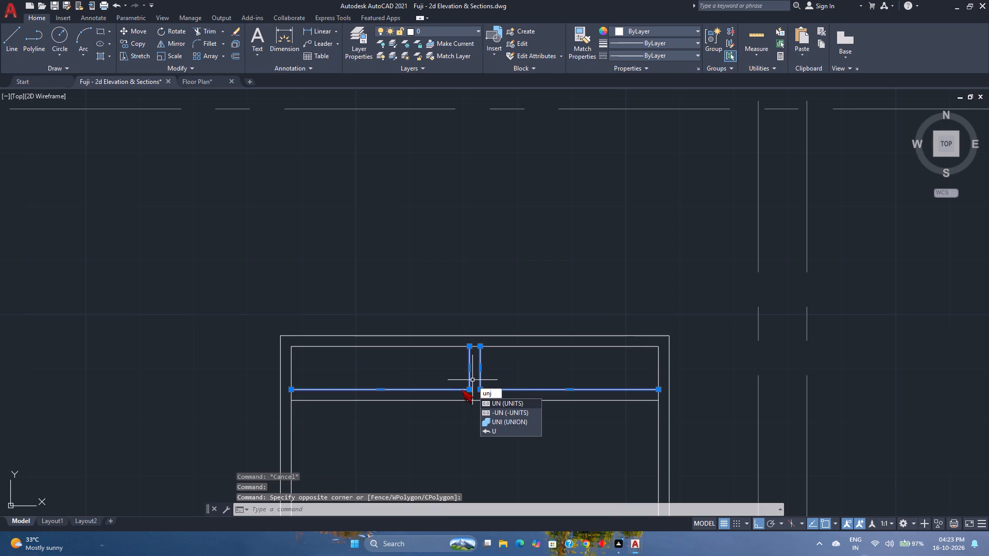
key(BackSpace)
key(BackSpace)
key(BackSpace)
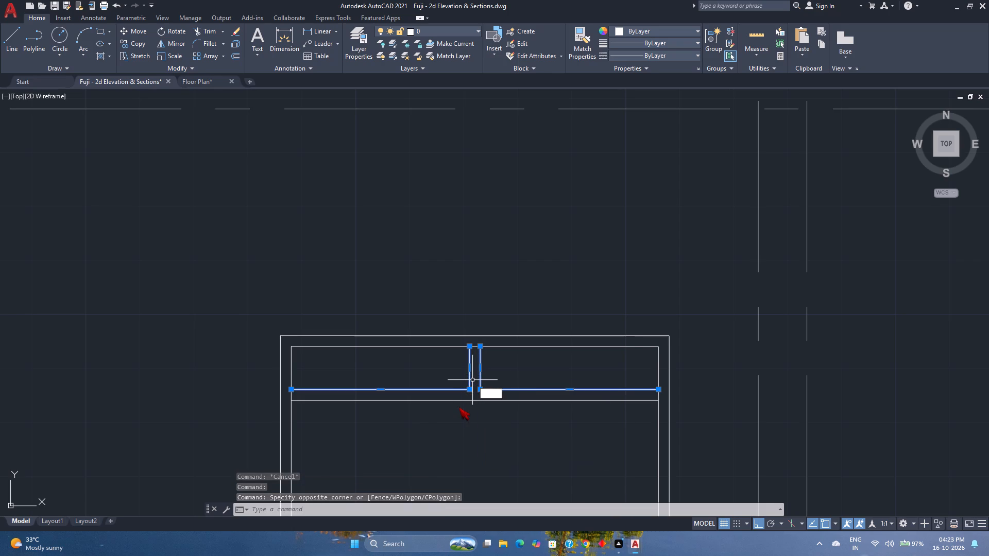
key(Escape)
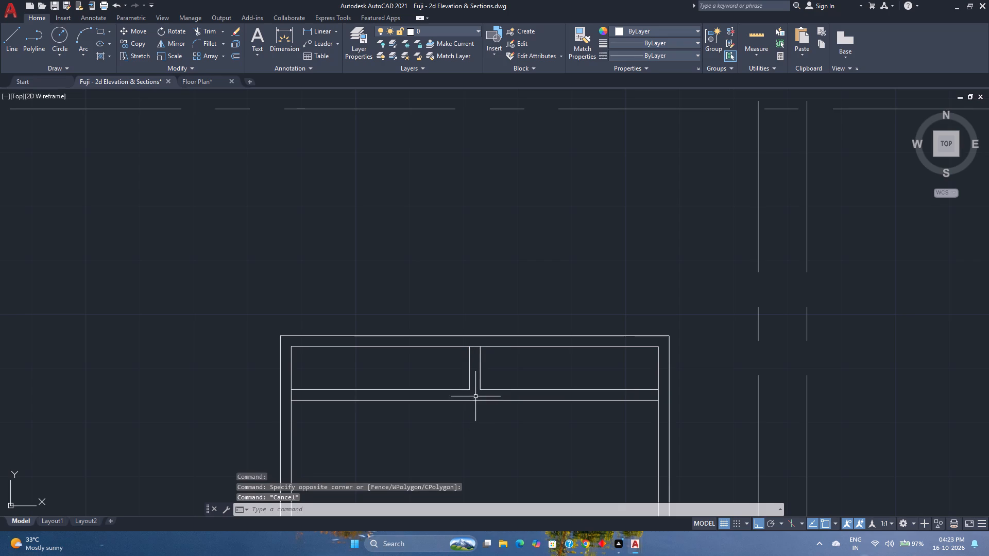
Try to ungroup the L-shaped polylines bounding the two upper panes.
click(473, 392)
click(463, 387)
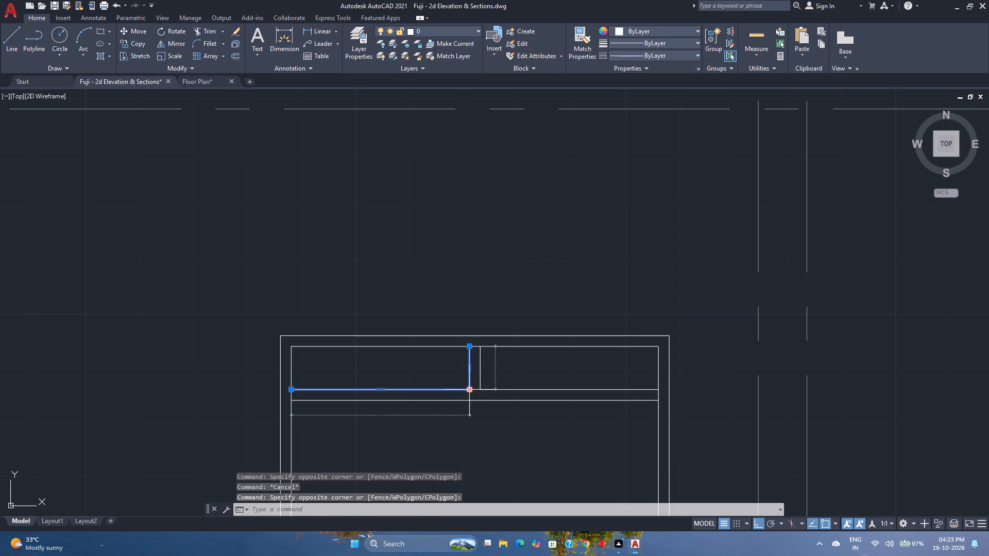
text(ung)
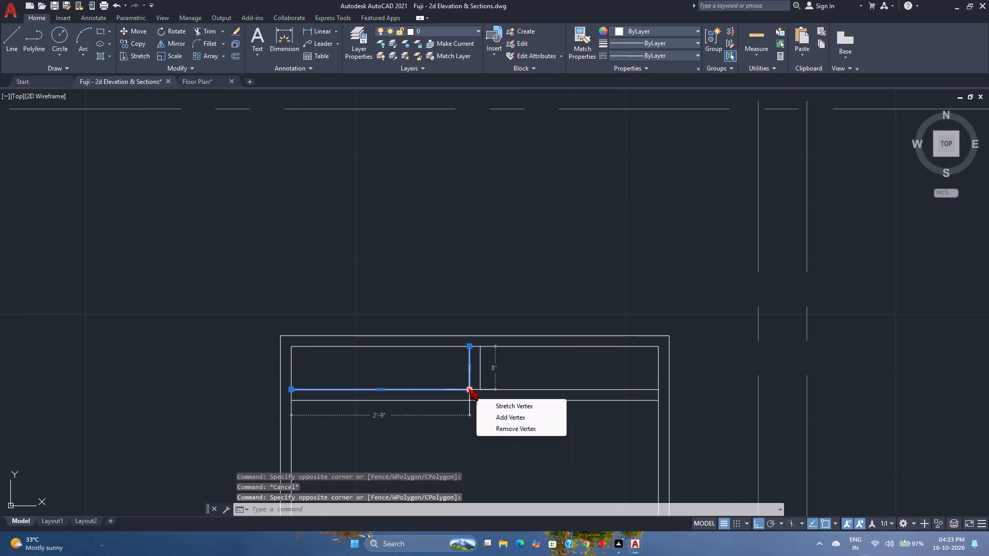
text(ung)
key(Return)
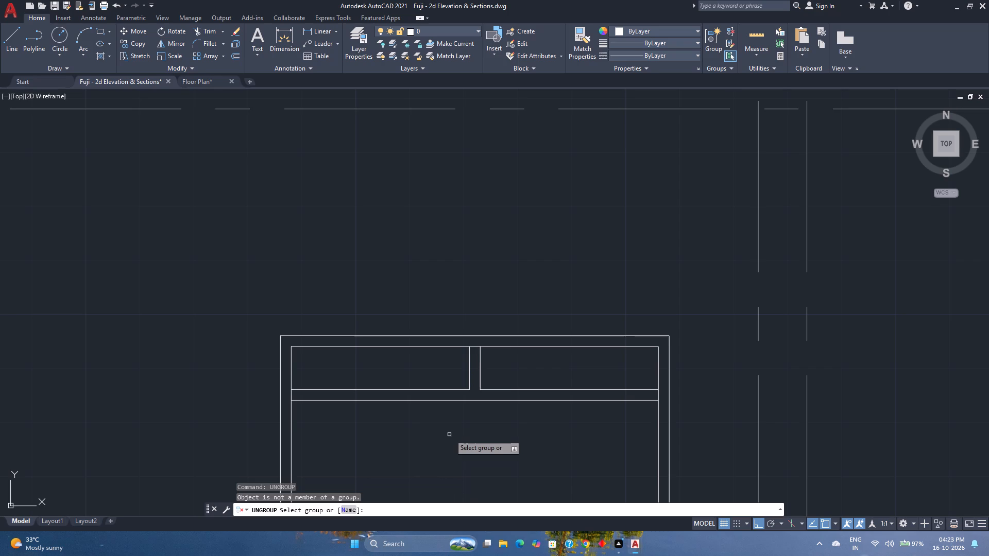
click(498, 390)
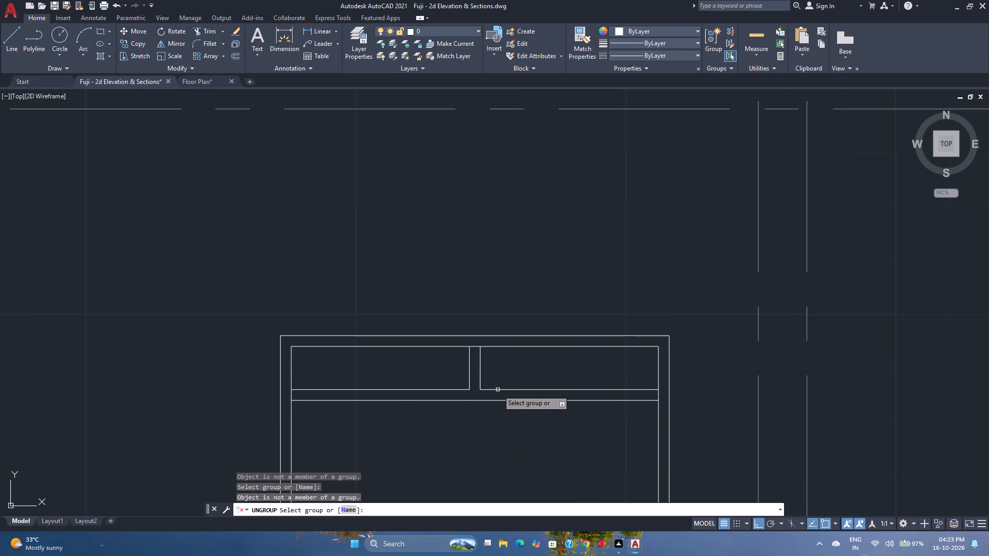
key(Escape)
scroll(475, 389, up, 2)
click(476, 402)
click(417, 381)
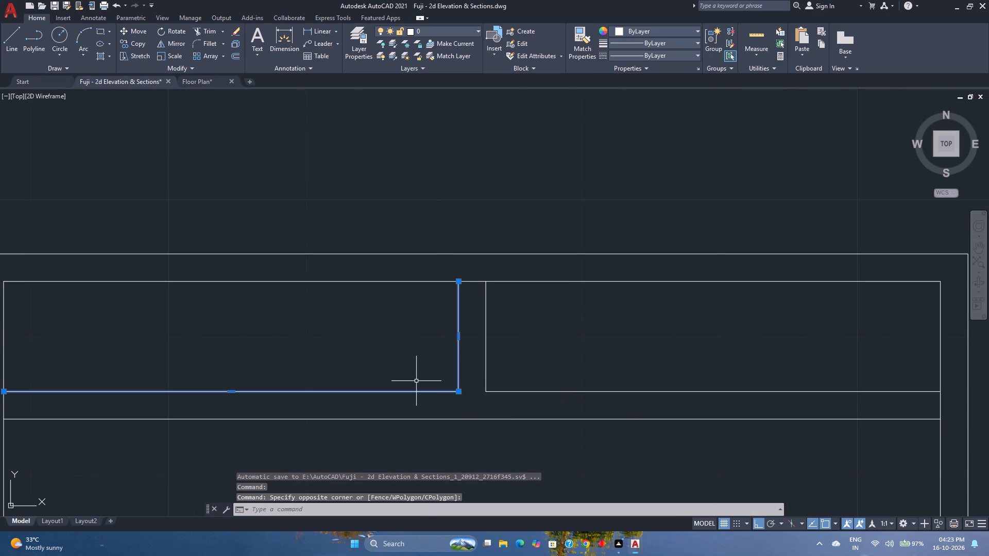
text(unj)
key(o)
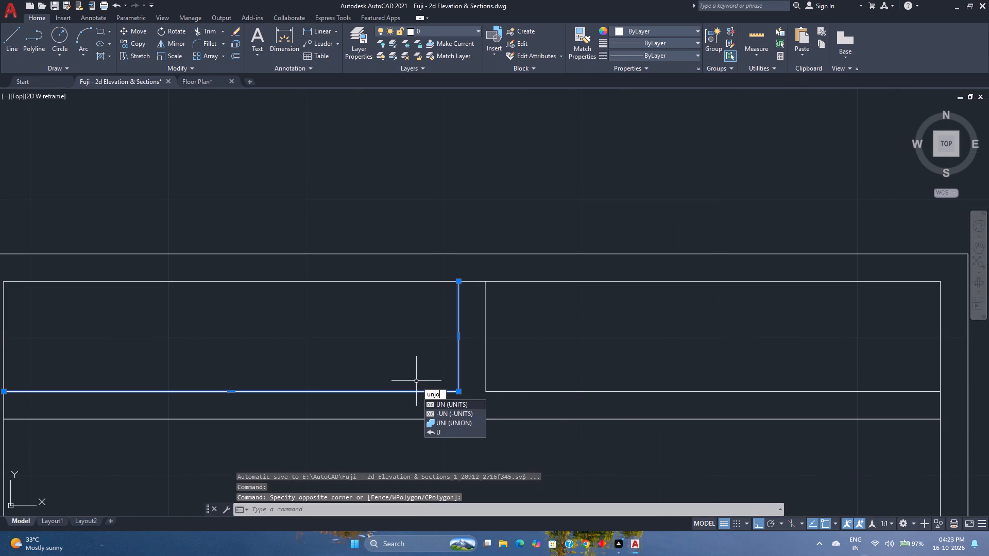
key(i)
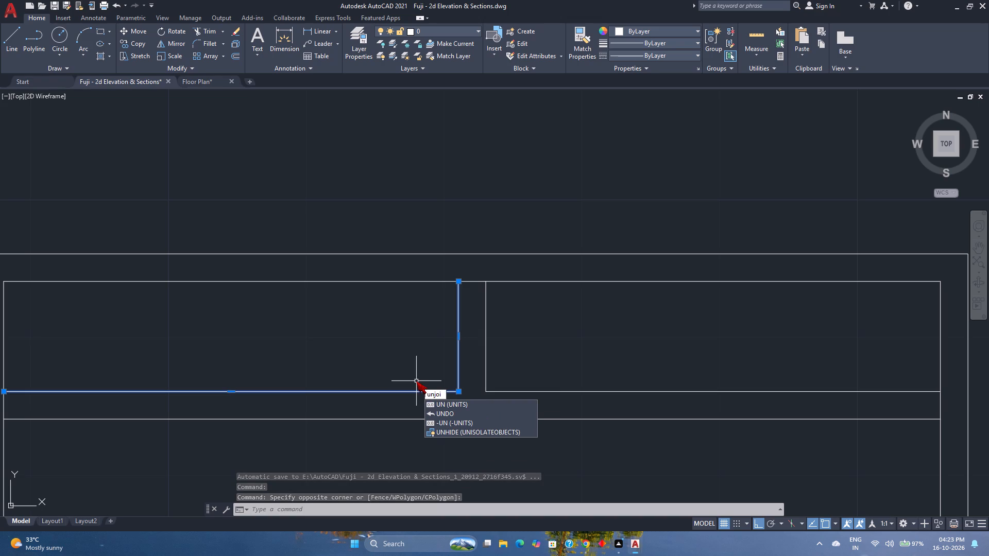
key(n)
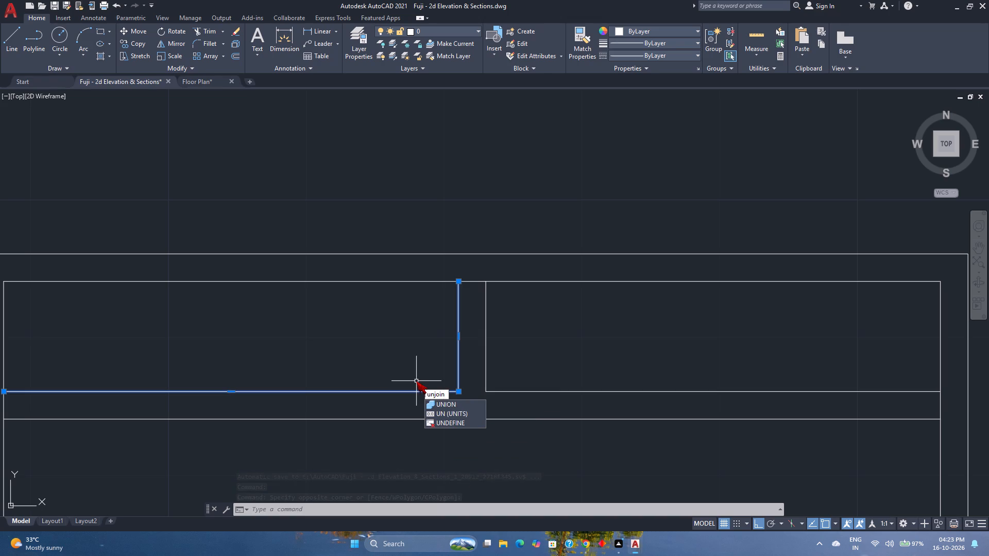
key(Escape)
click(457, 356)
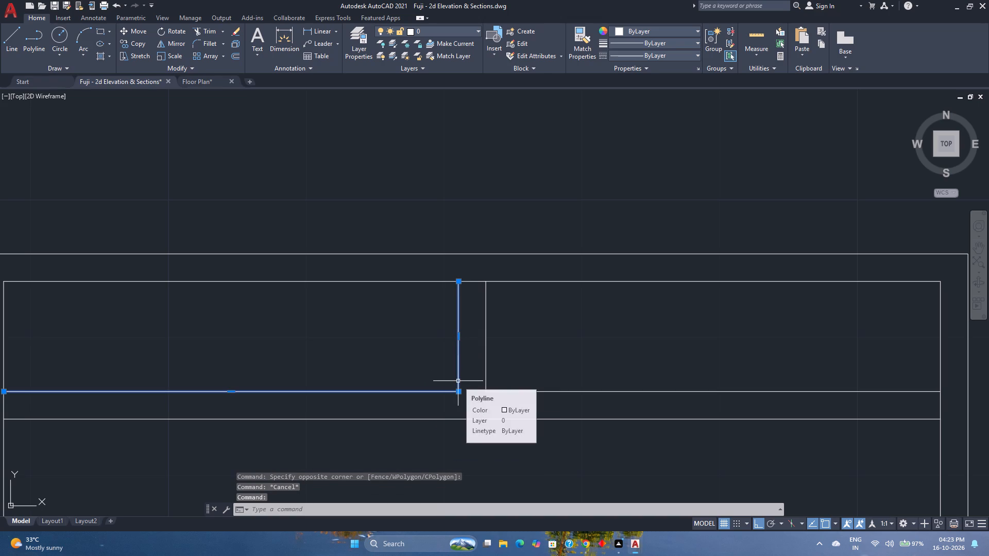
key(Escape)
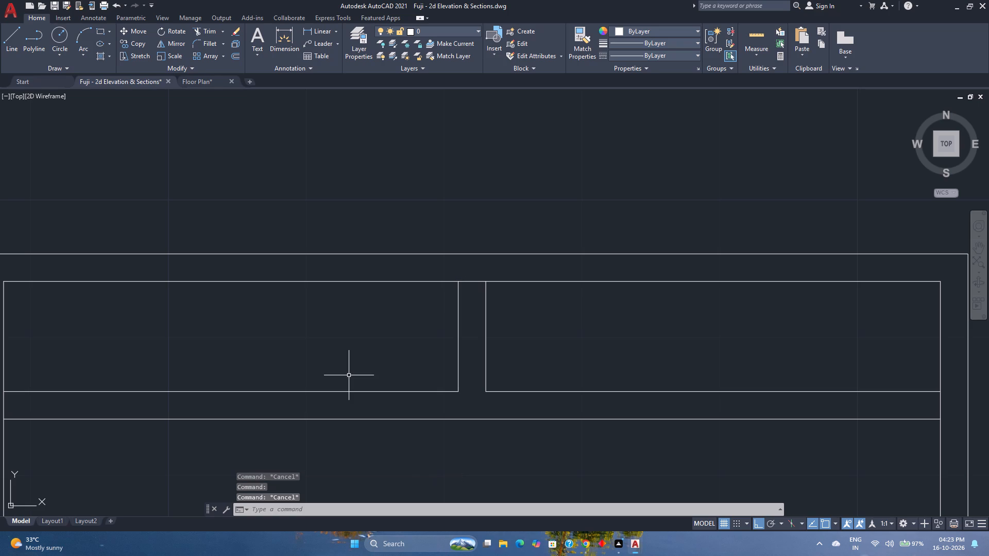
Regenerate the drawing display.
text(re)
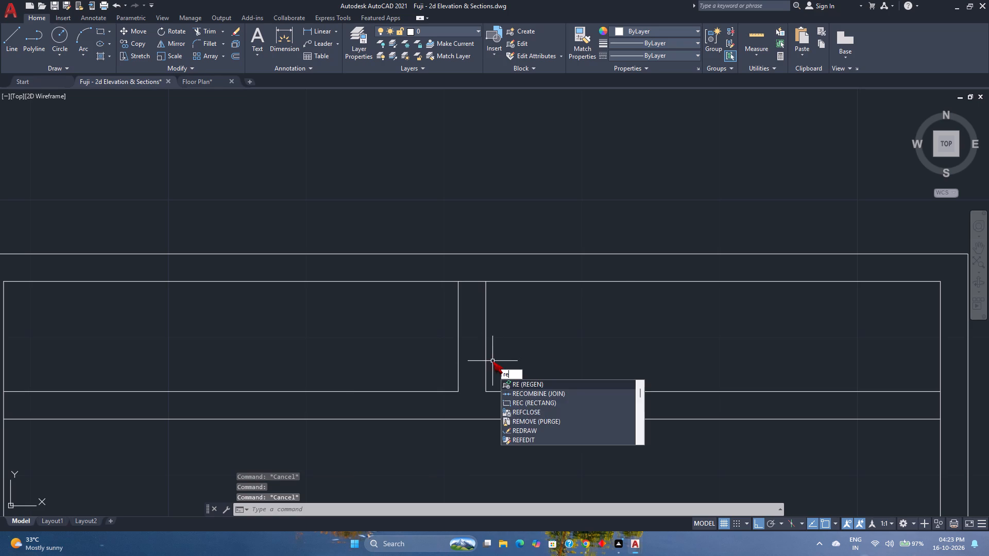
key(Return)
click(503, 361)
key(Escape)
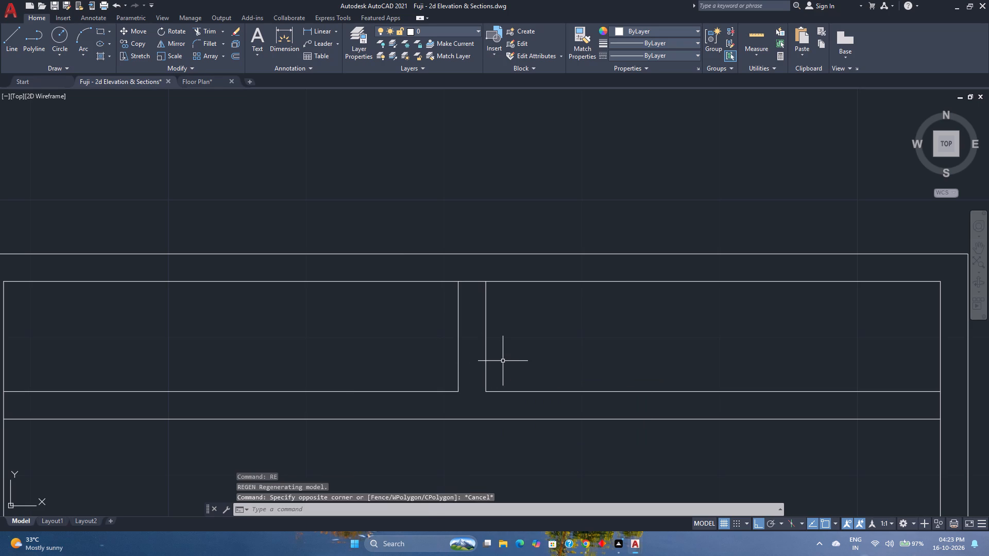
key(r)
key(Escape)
Trim away both vertical lines of the short divider between the right-hand window's upper panes.
text(tr)
key(Return)
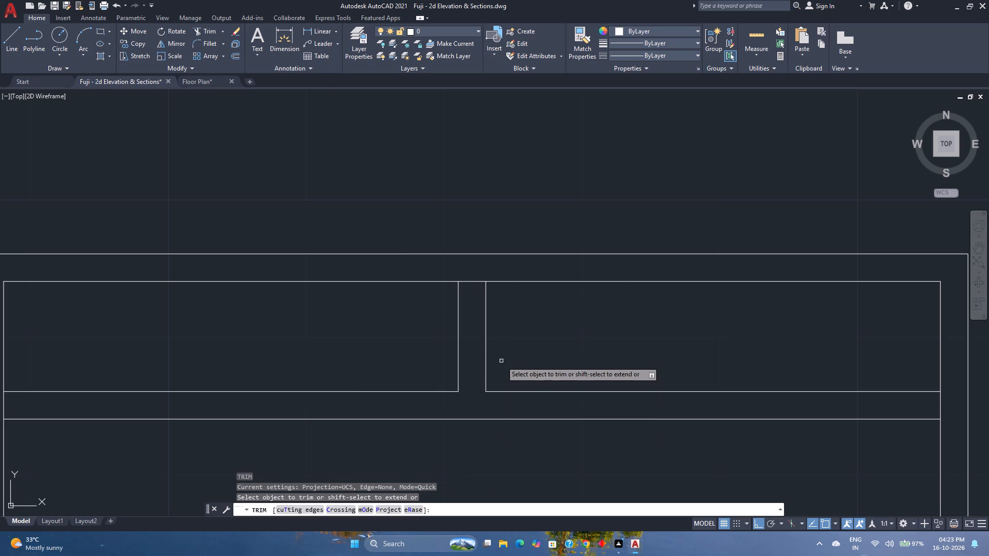
click(510, 355)
click(375, 357)
key(Escape)
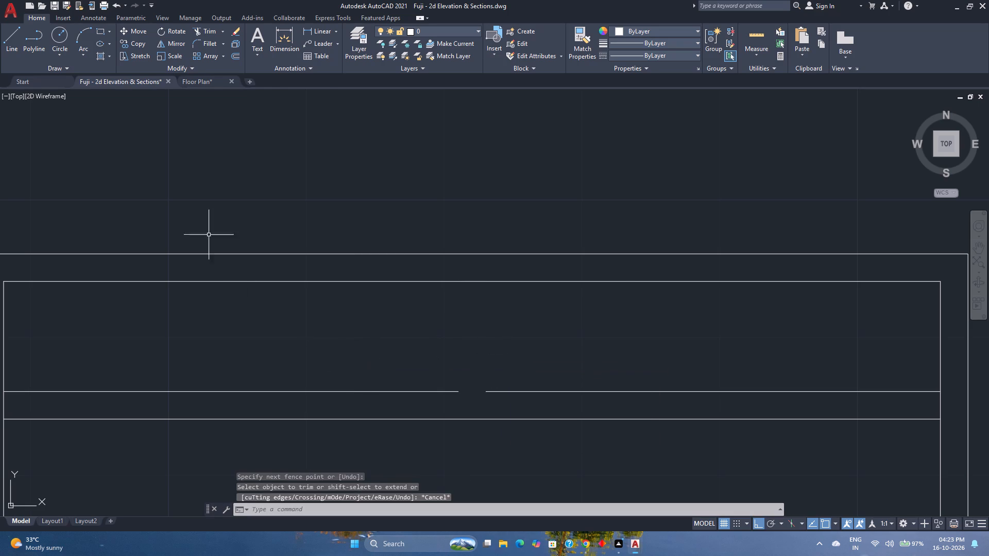
Draw two vertical lines in the right-hand window, from both ends of the gap in the horizontal divider's top line to the inner frame's bottom edge.
click(7, 51)
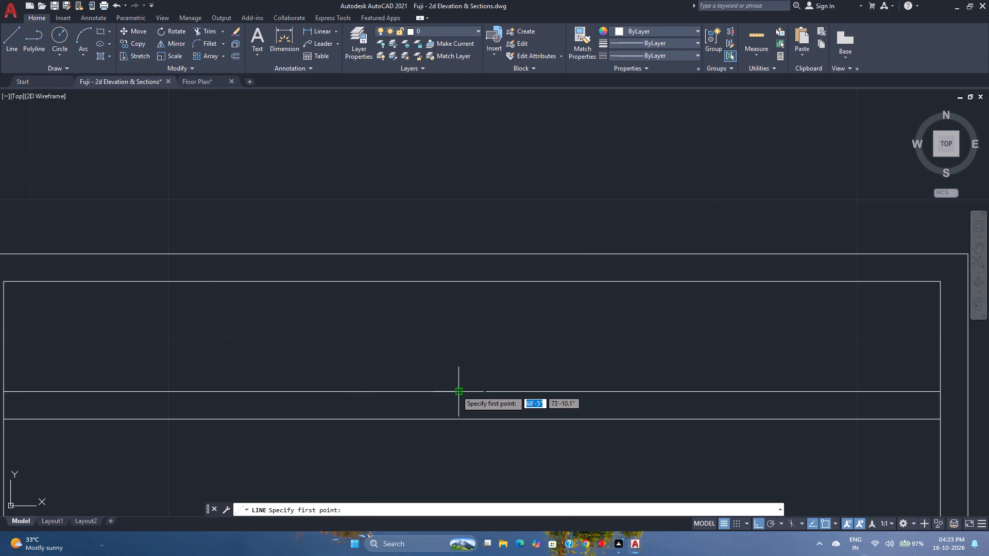
click(456, 390)
scroll(456, 389, down, 5)
scroll(459, 432, up, 1)
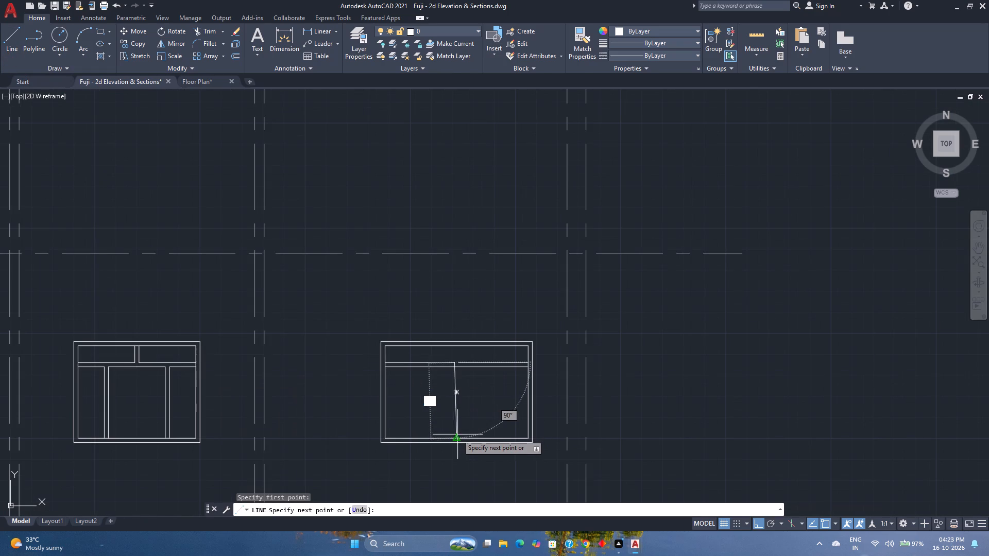
scroll(453, 436, up, 4)
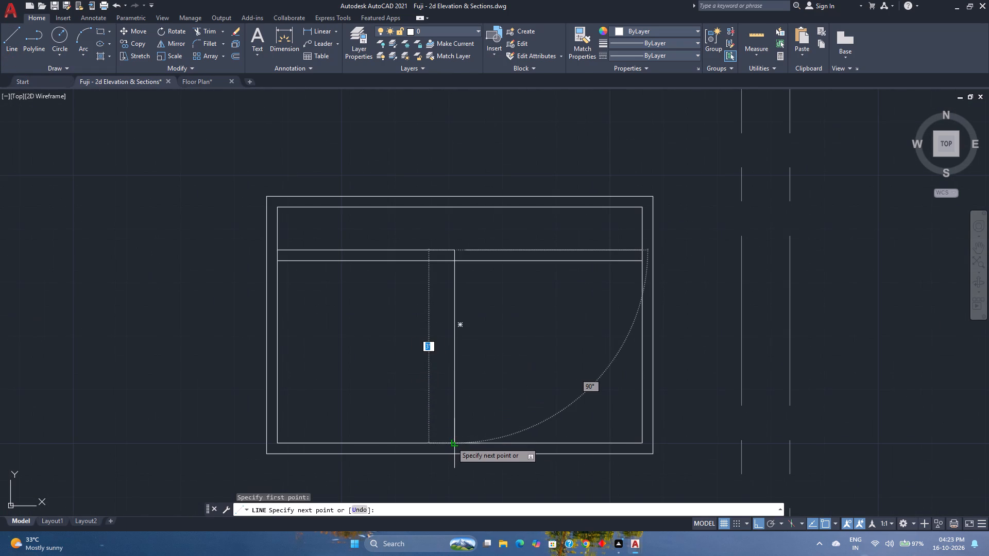
click(452, 442)
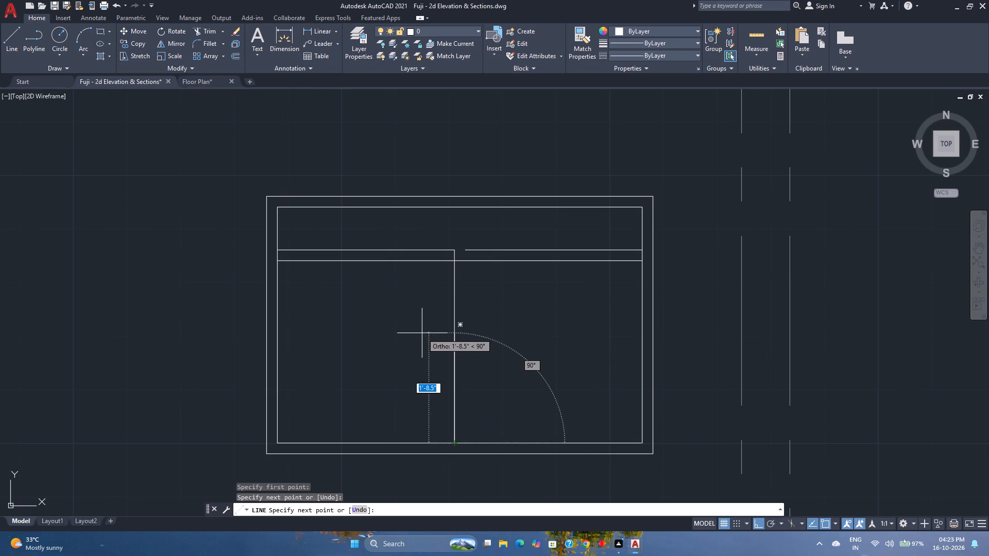
key(space)
key(space)
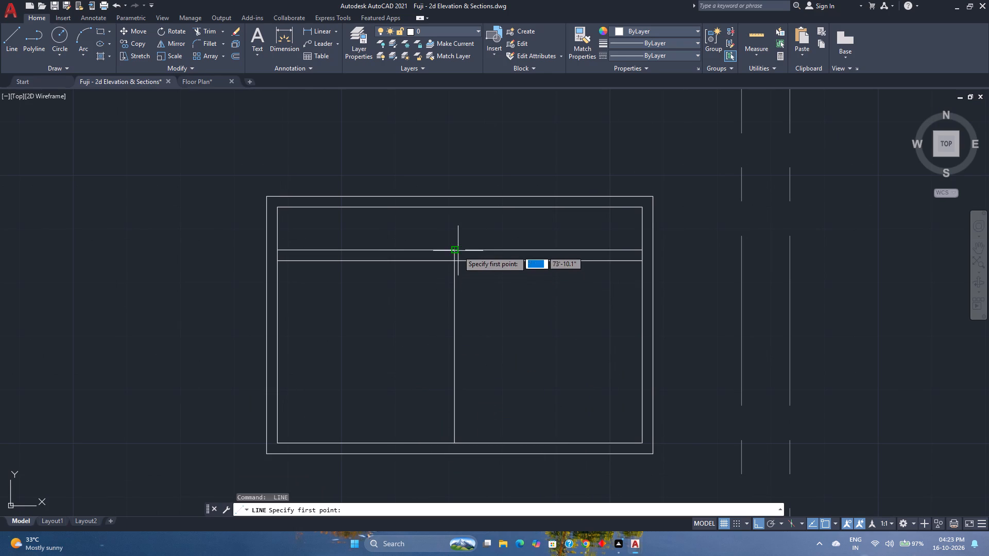
click(462, 249)
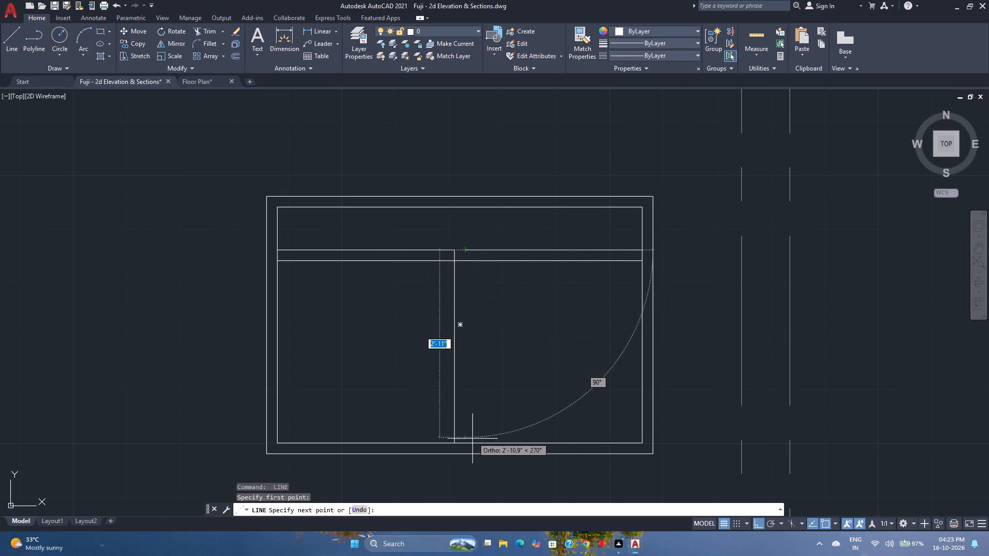
click(468, 443)
key(Escape)
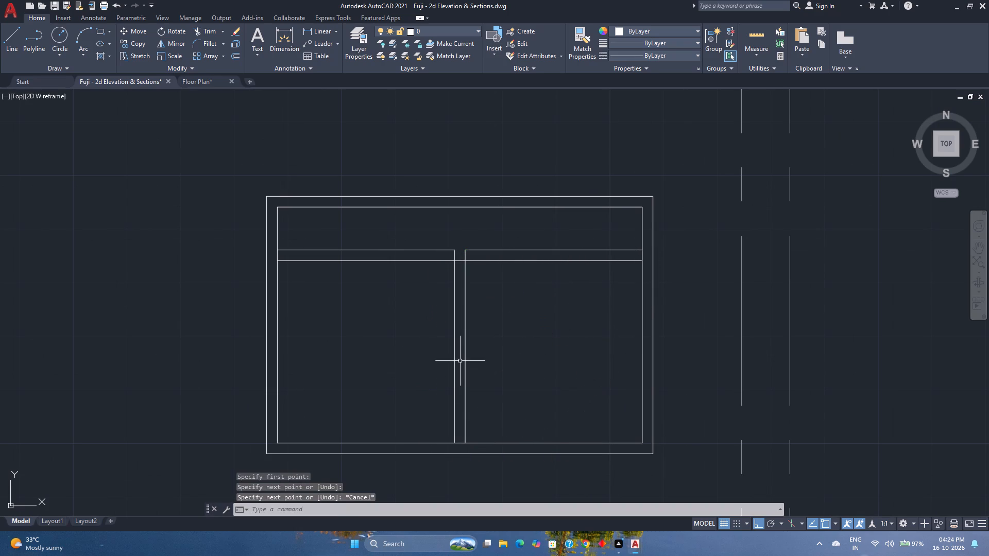
Extend both central vertical lines up to the inner frame's top edge.
text(ex)
key(Return)
scroll(451, 252, up, 4)
click(567, 266)
scroll(399, 287, down, 3)
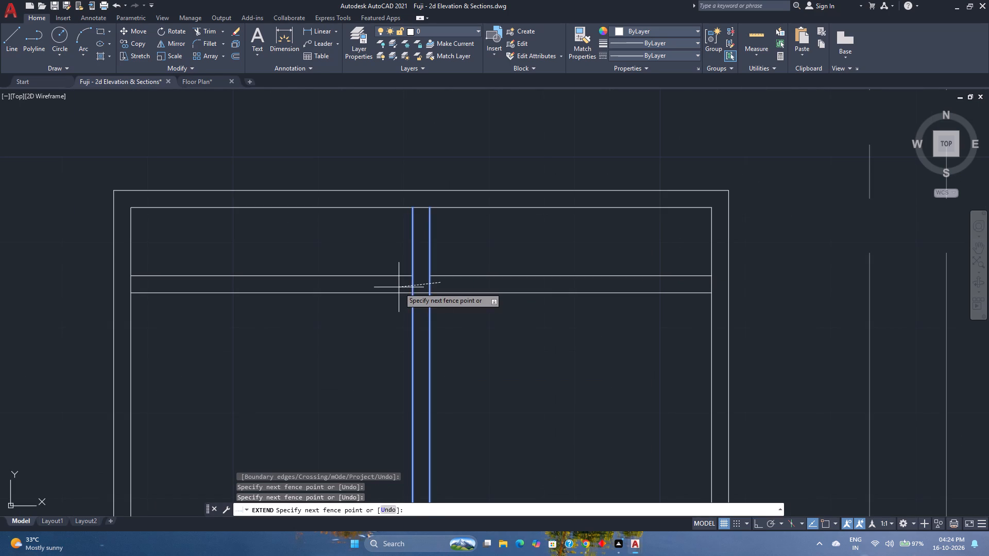
click(399, 287)
key(Escape)
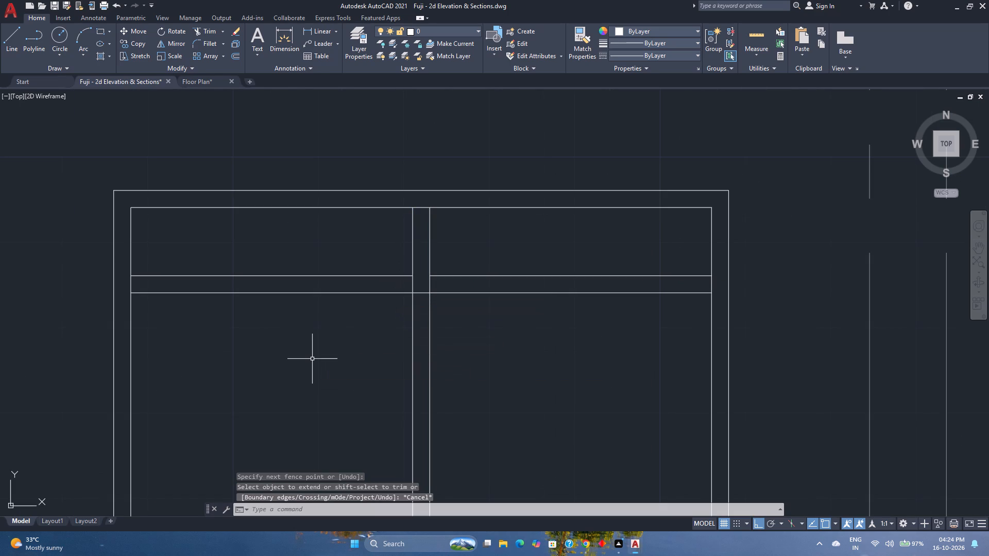
Draw a vertical line from the midpoint of the horizontal divider's left top segment down to the inner frame's bottom edge.
key(l)
key(Return)
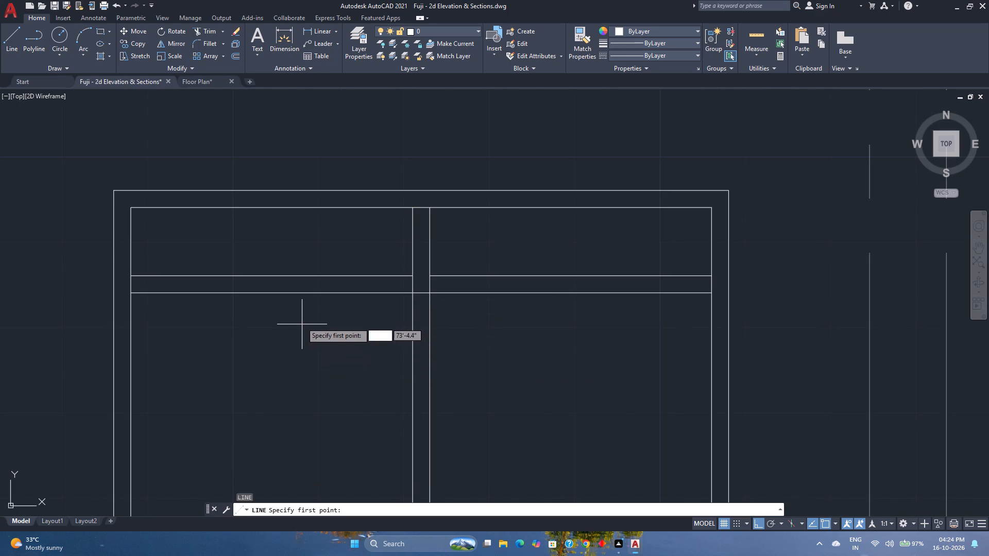
click(271, 278)
scroll(265, 361, down, 2)
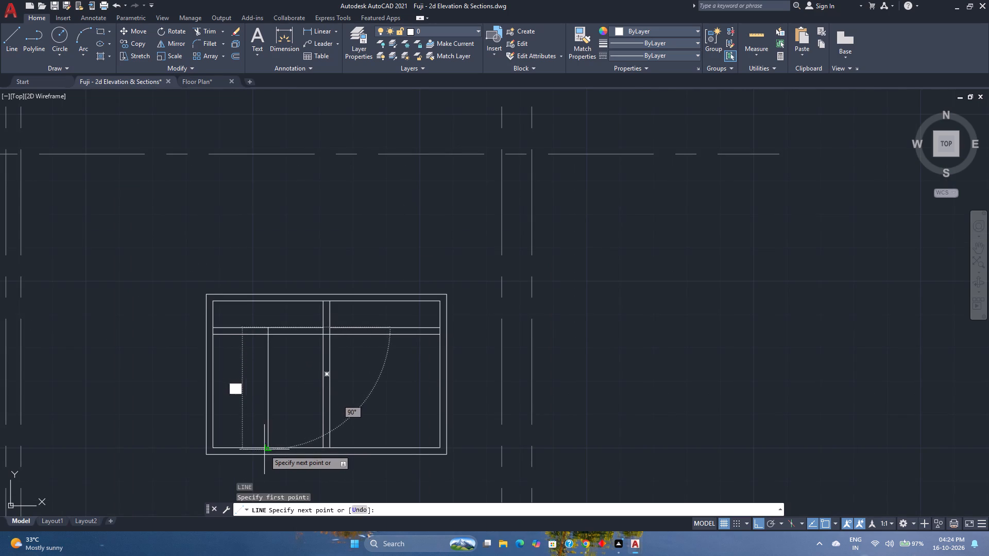
scroll(265, 449, up, 1)
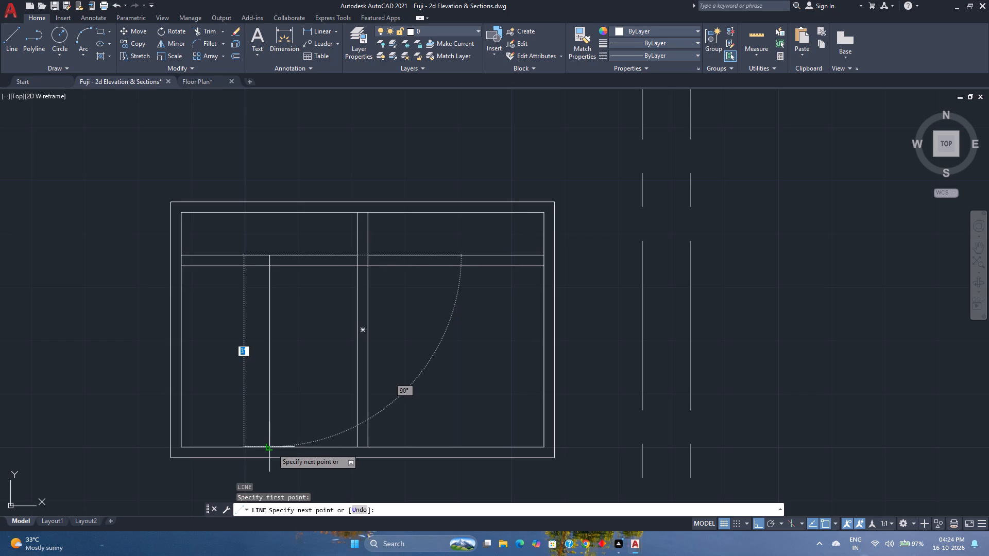
click(272, 448)
key(Escape)
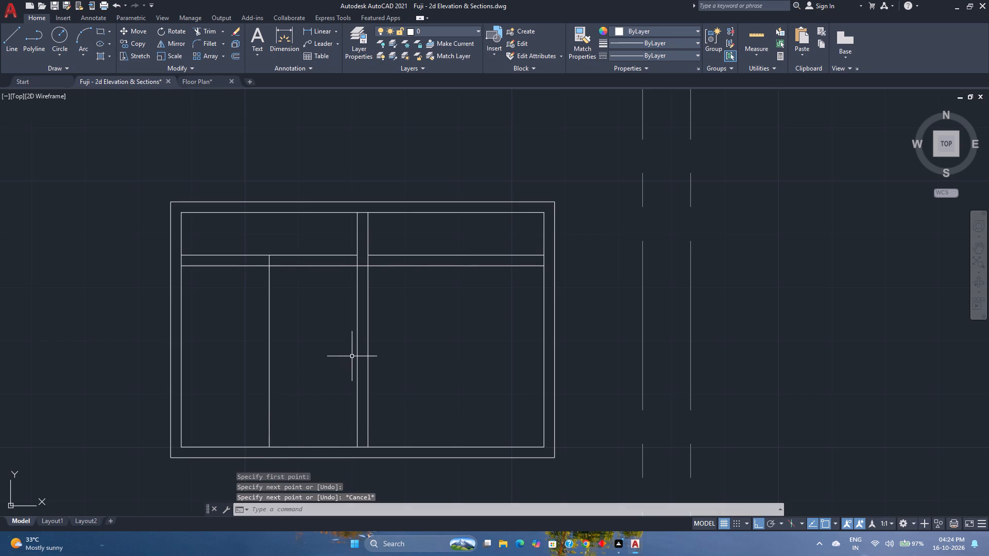
Offset the new vertical line in the left lower pane by 0.5" to both sides.
key(o)
key(Return)
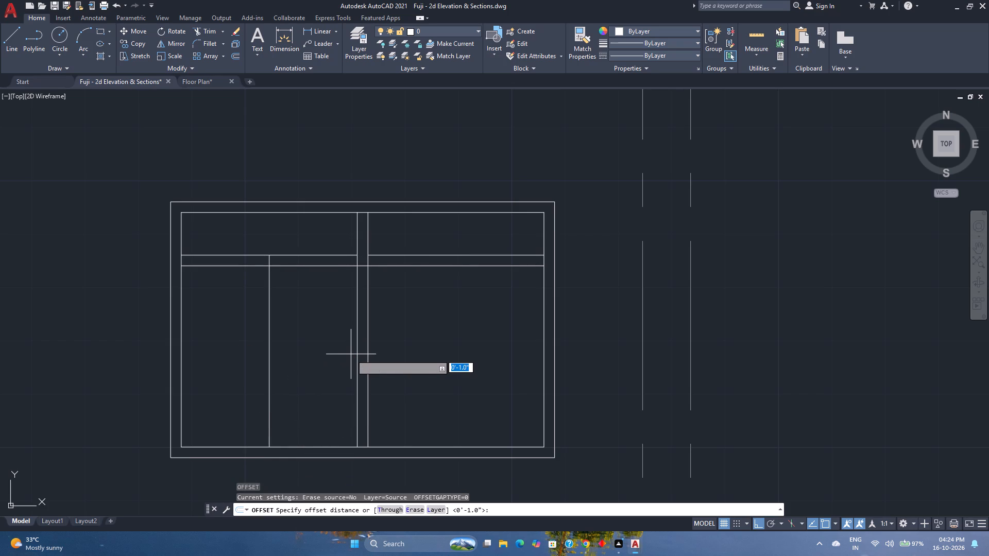
text(0.5)
key(Return)
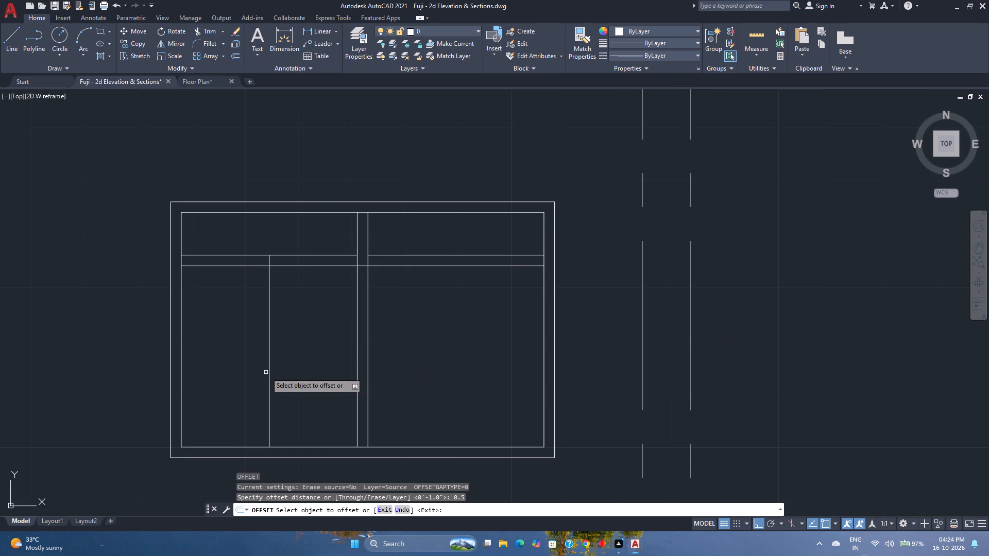
click(269, 368)
click(219, 374)
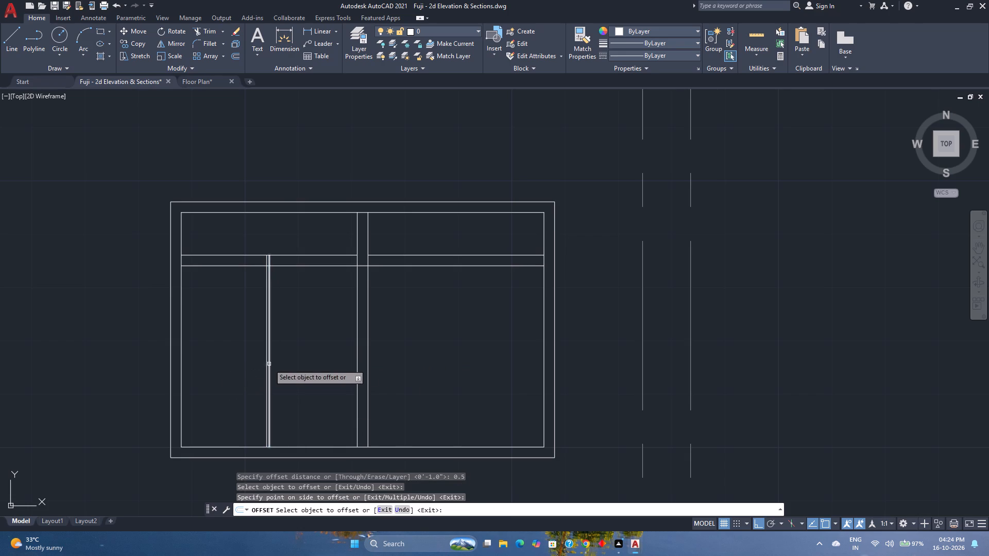
click(268, 363)
click(330, 361)
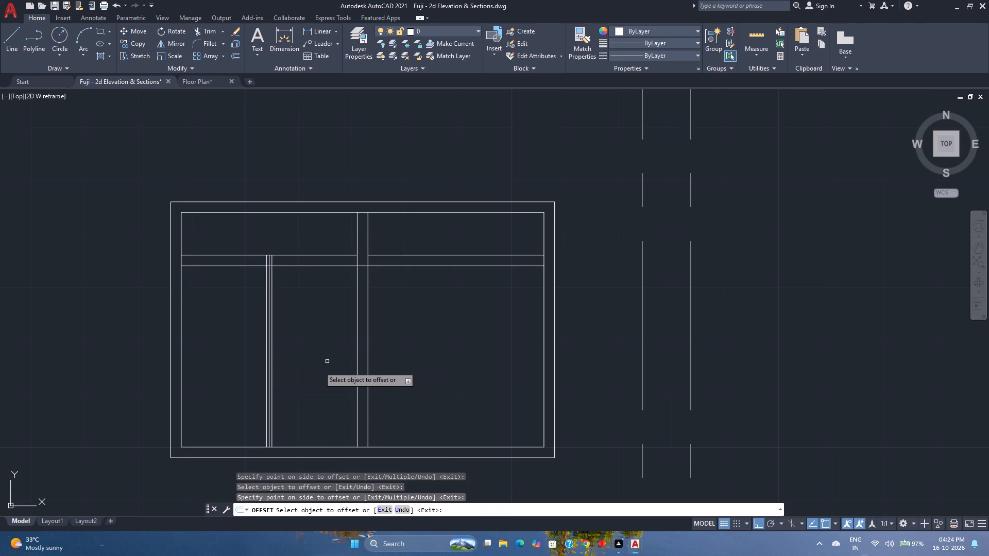
key(Escape)
Delete the original middle line between the two offset lines.
scroll(263, 374, up, 2)
click(275, 371)
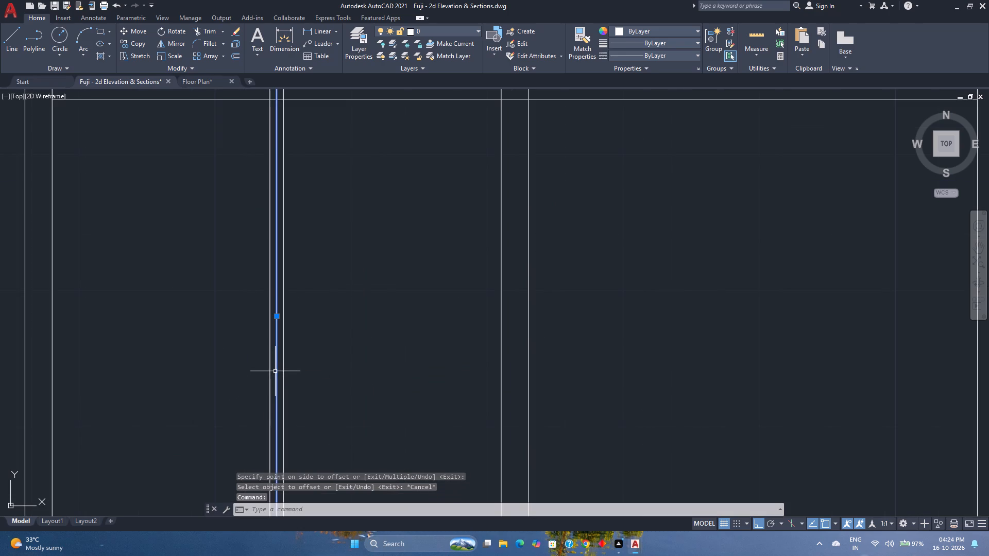
key(Delete)
Mirror the pair of offset lines about the central vertical divider's centreline into the right half of the window, keeping the originals.
scroll(306, 359, down, 2)
scroll(377, 296, up, 1)
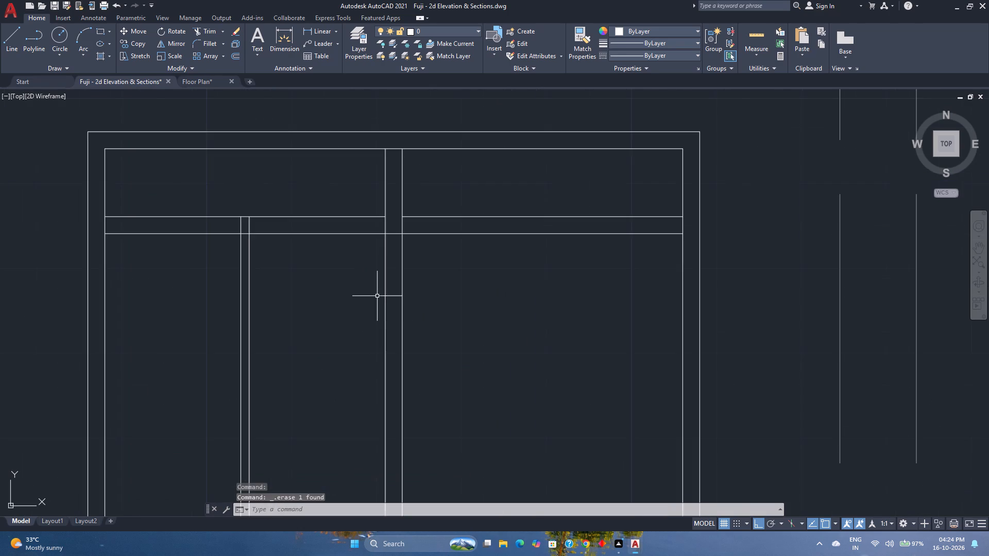
scroll(377, 296, up, 1)
middle_drag(377, 296, 349, 432)
middle_click(348, 432)
click(250, 381)
click(104, 391)
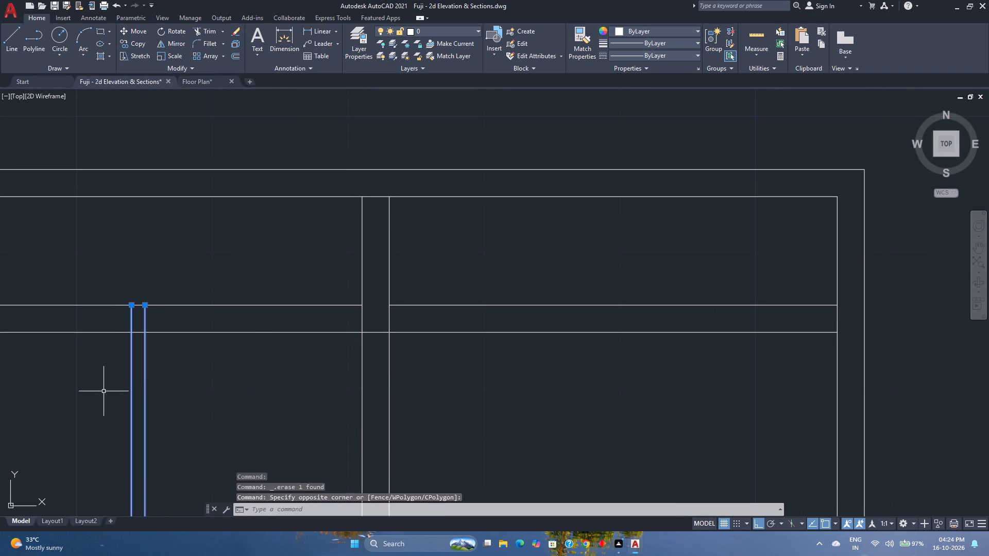
click(167, 46)
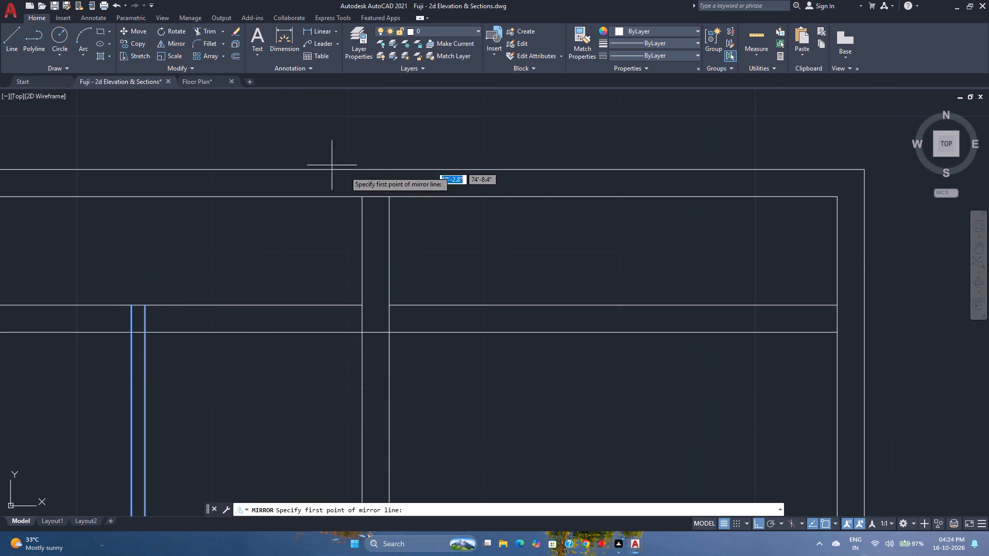
click(375, 195)
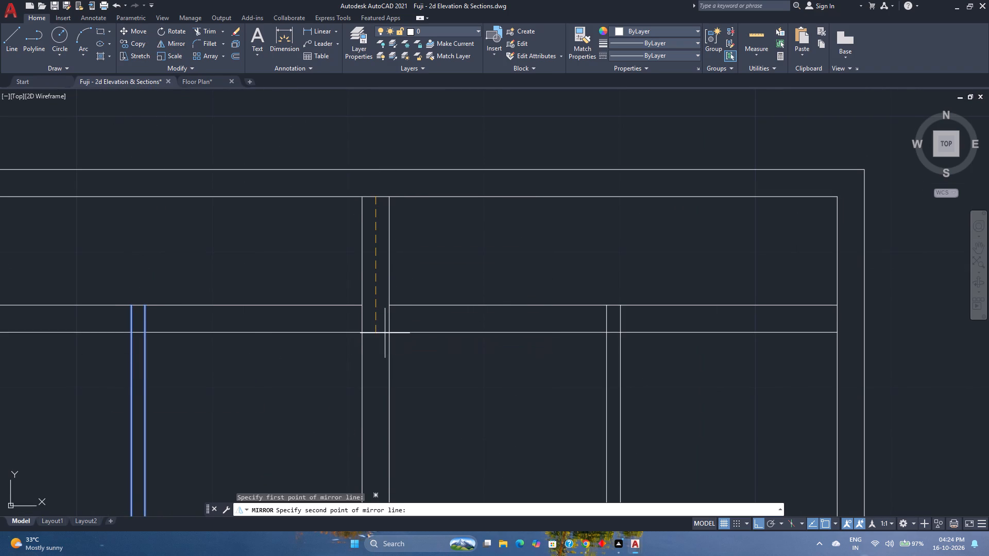
click(382, 359)
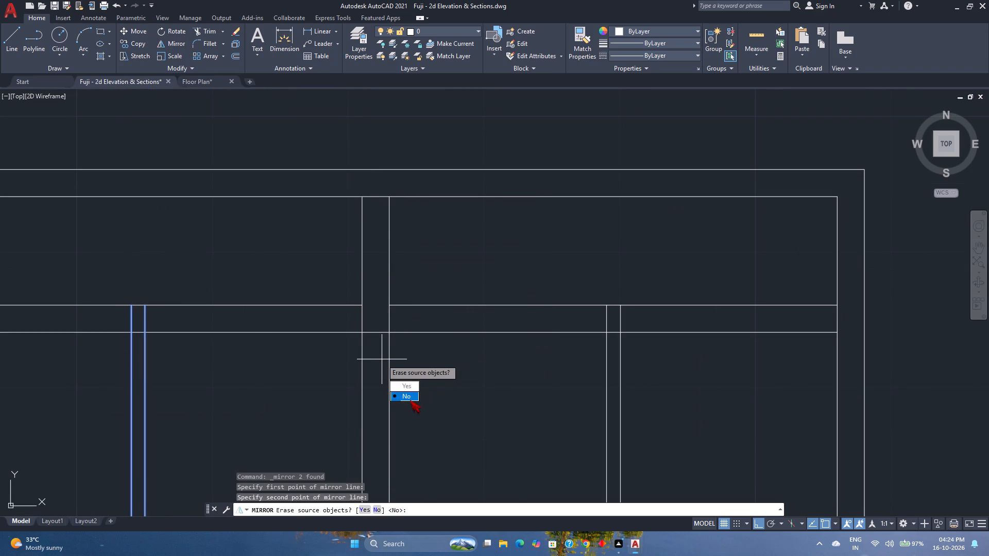
drag(410, 400, 382, 359)
key(Escape)
Trim the vertical divider lines inside the horizontal divider, and its bottom line where the three vertical dividers meet it.
text(tr)
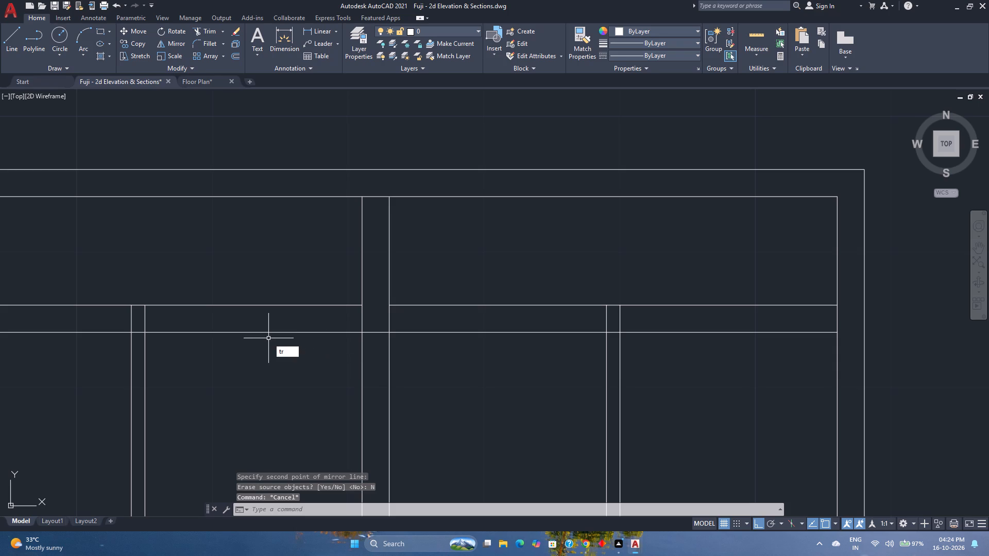
key(Return)
click(90, 316)
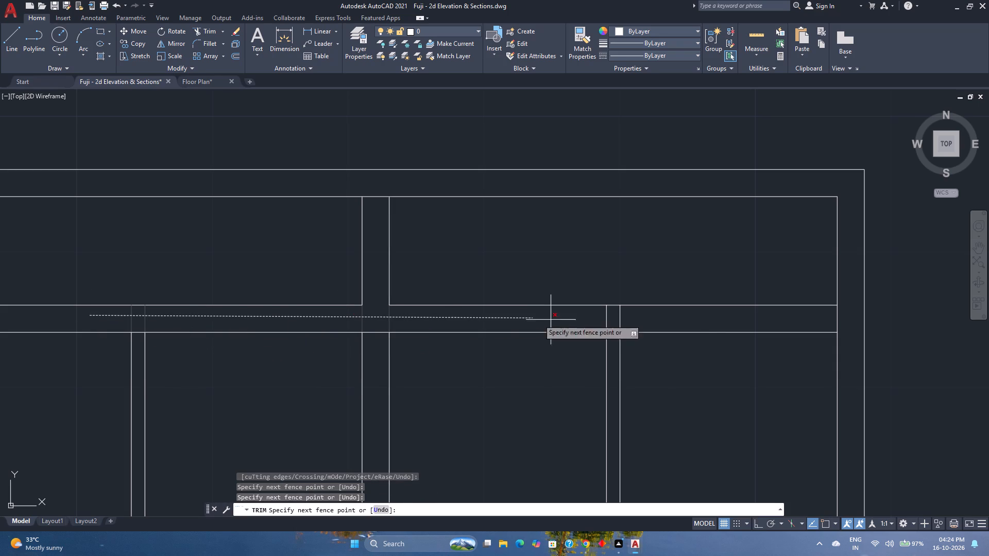
click(633, 321)
click(613, 326)
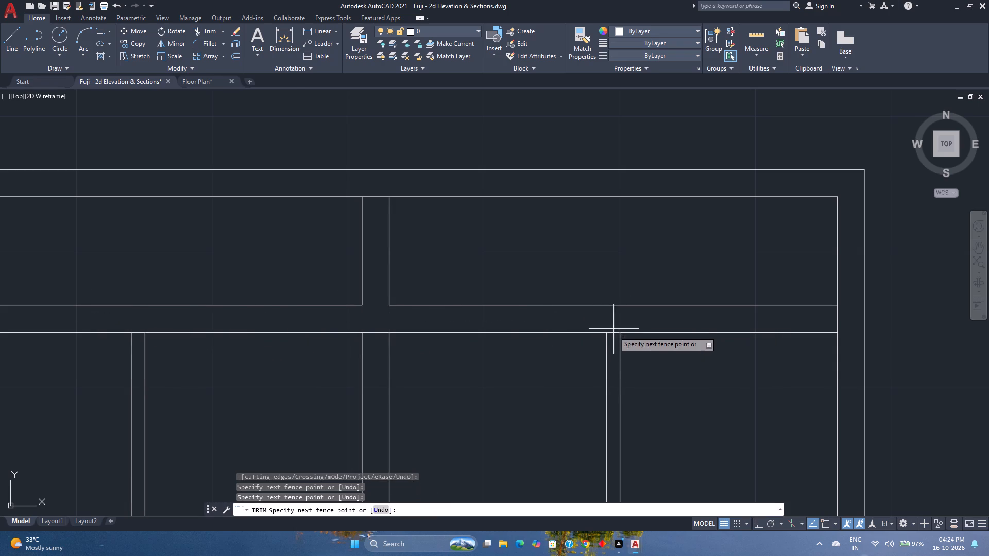
click(613, 340)
click(372, 322)
click(373, 343)
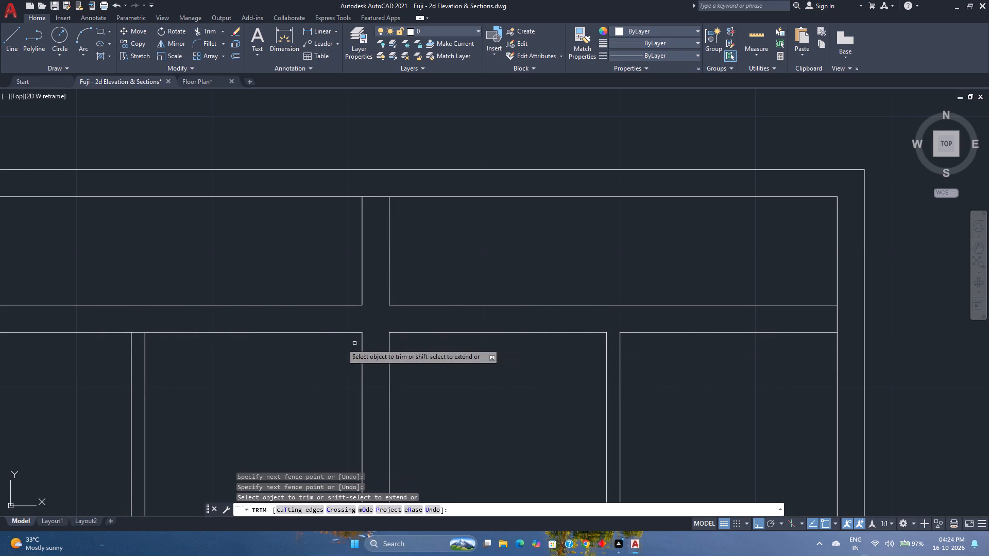
click(141, 326)
click(136, 341)
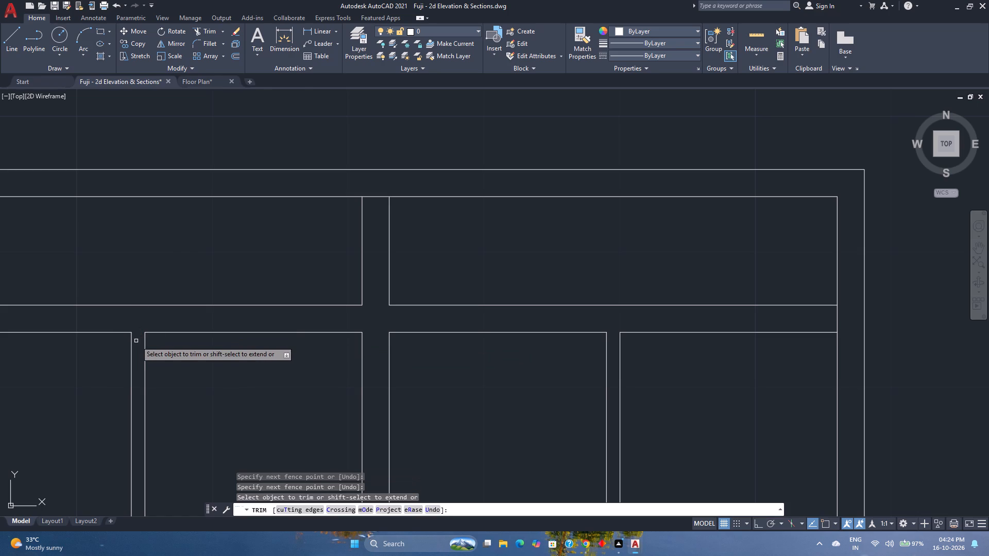
key(space)
Examine the divider layouts of both windows in the front elevation.
scroll(155, 341, down, 5)
middle_drag(168, 346, 199, 320)
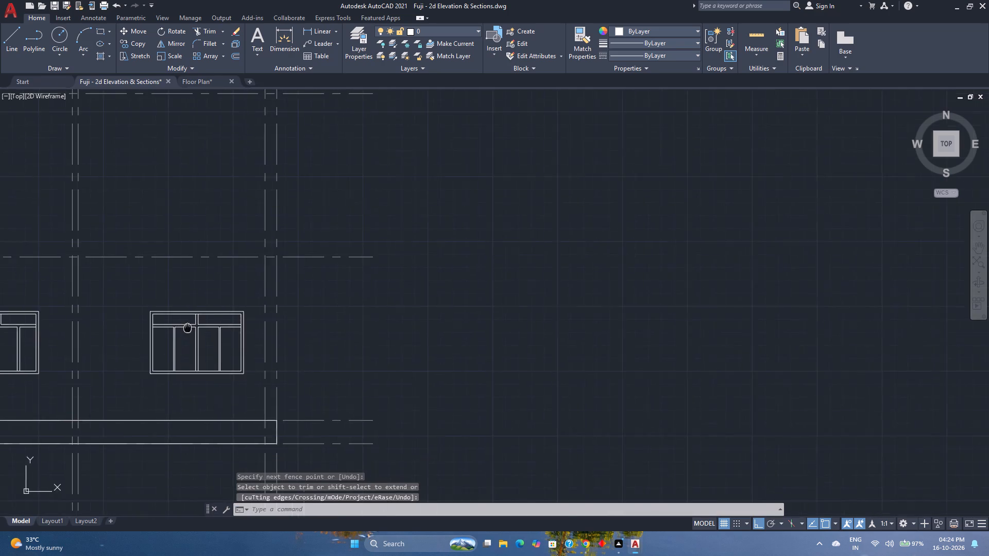
middle_drag(199, 320, 280, 296)
middle_click(280, 296)
middle_drag(265, 320, 361, 328)
middle_click(361, 328)
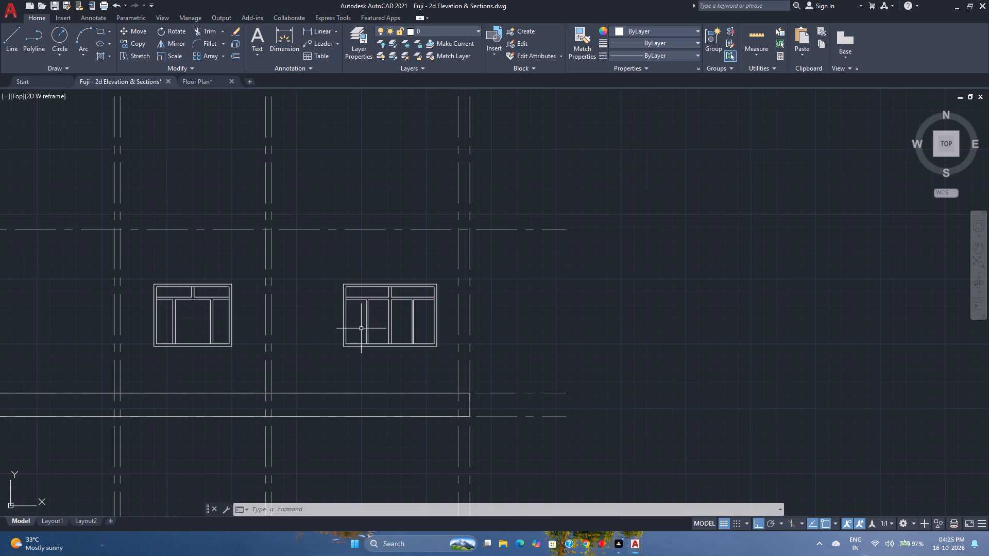
click(442, 354)
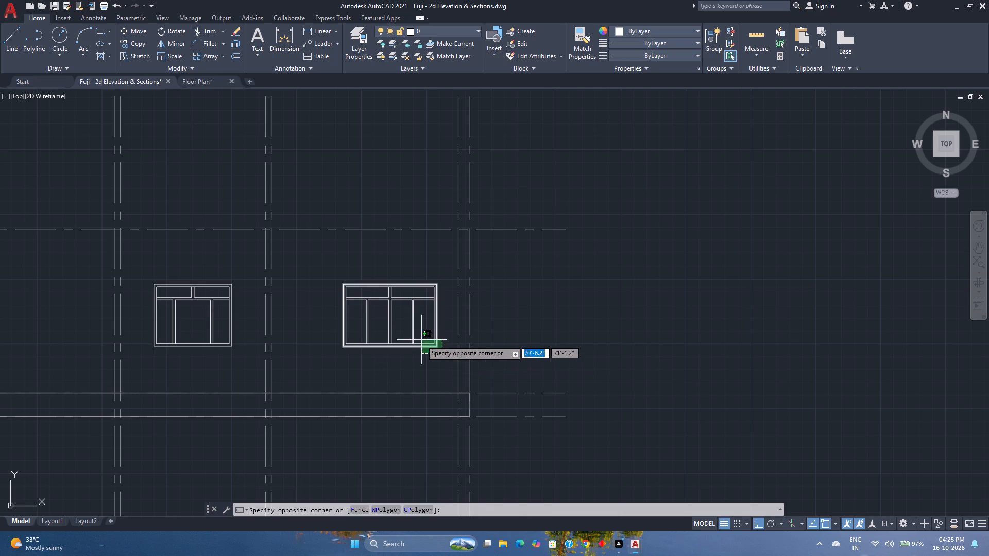
click(415, 370)
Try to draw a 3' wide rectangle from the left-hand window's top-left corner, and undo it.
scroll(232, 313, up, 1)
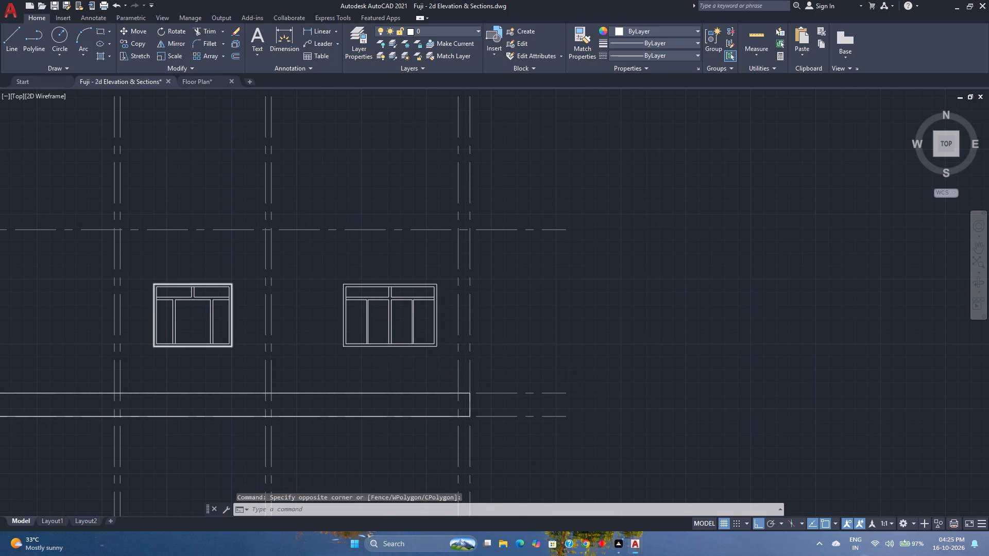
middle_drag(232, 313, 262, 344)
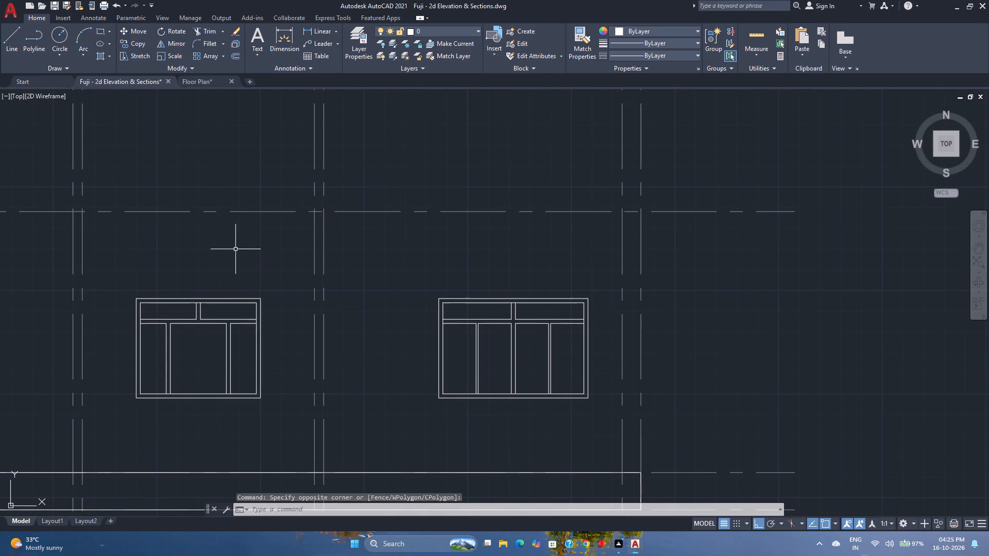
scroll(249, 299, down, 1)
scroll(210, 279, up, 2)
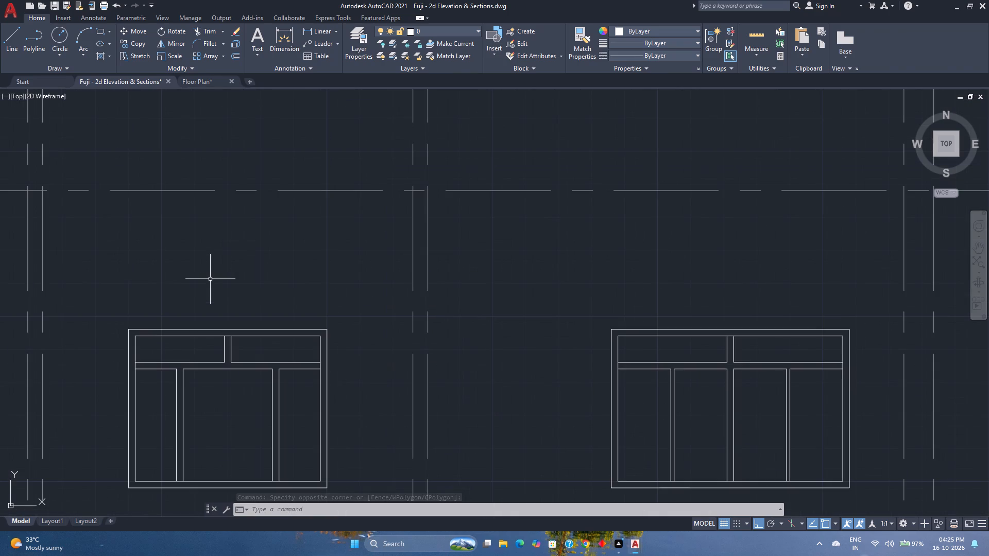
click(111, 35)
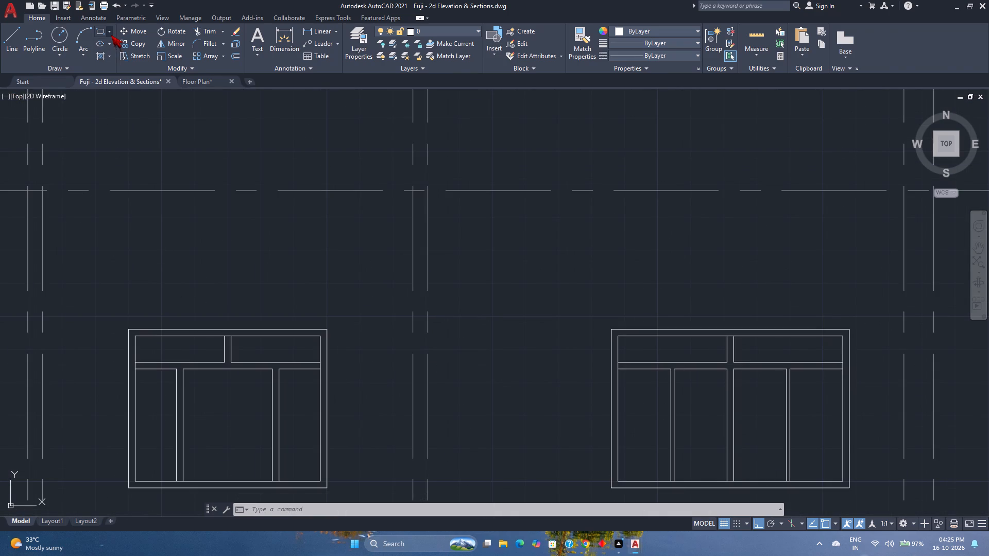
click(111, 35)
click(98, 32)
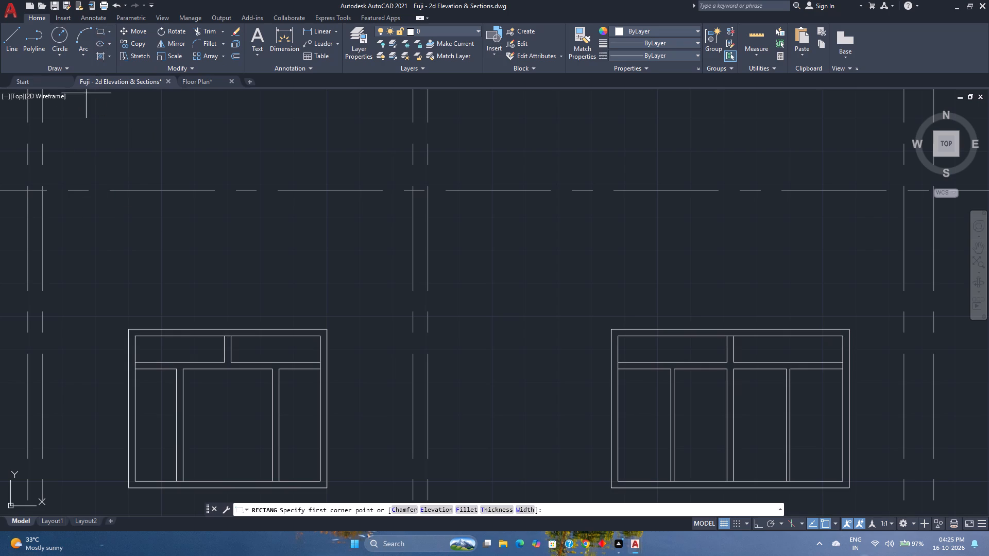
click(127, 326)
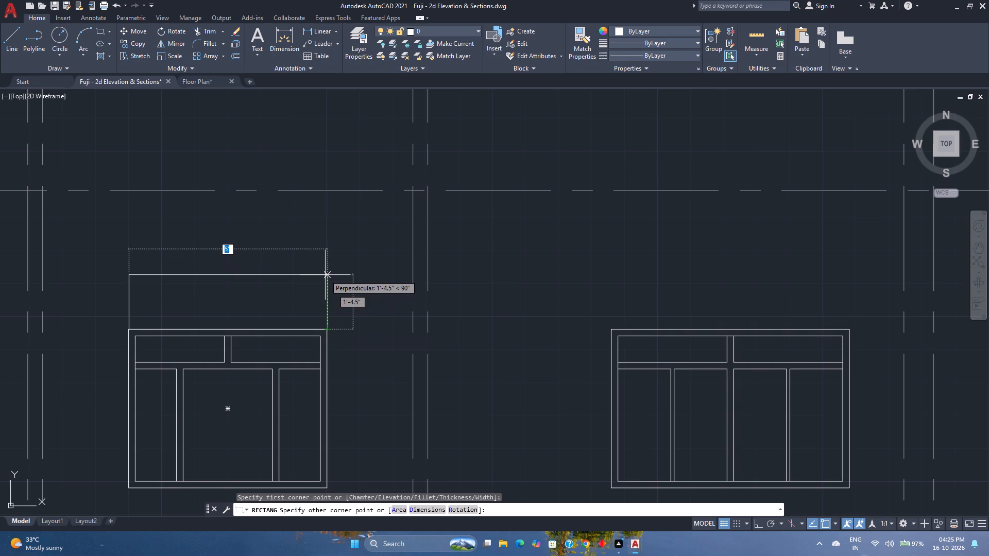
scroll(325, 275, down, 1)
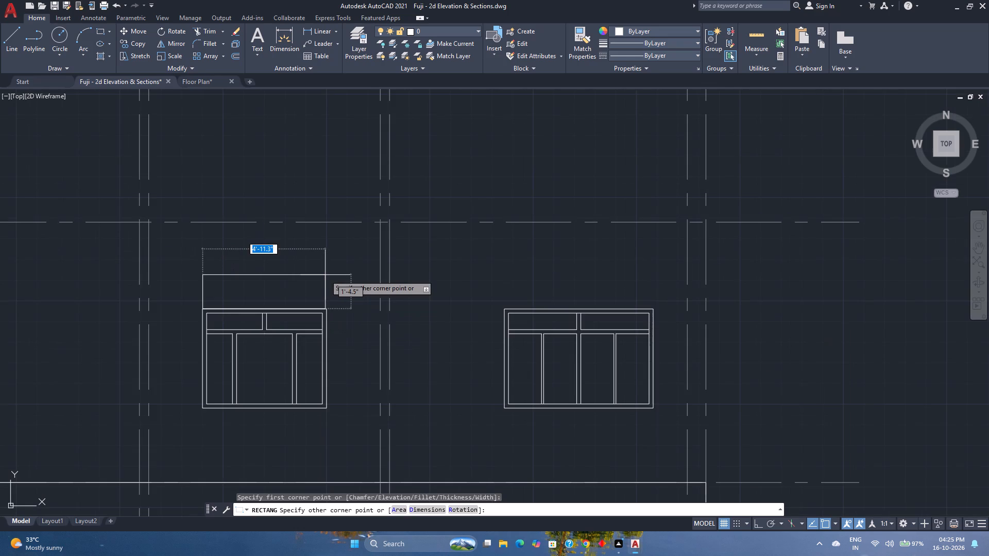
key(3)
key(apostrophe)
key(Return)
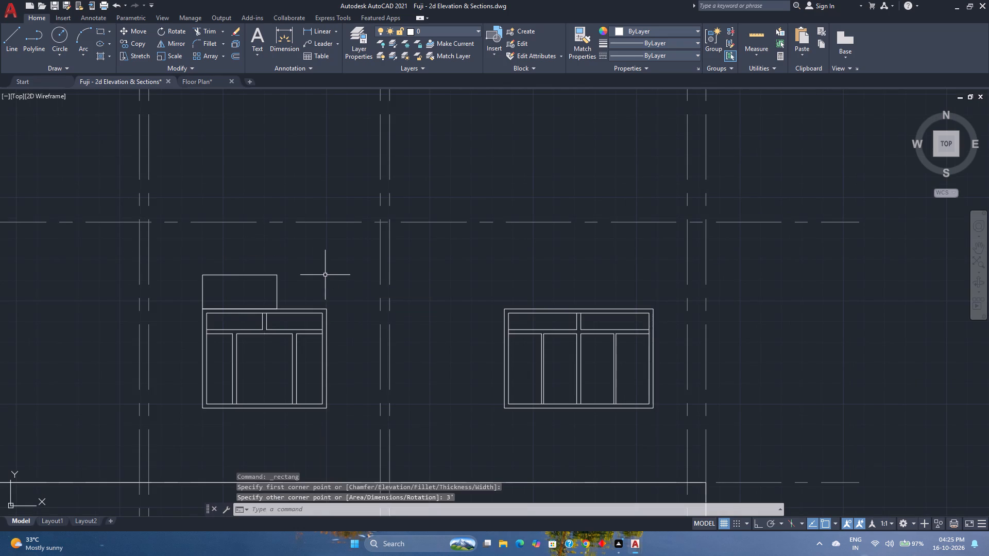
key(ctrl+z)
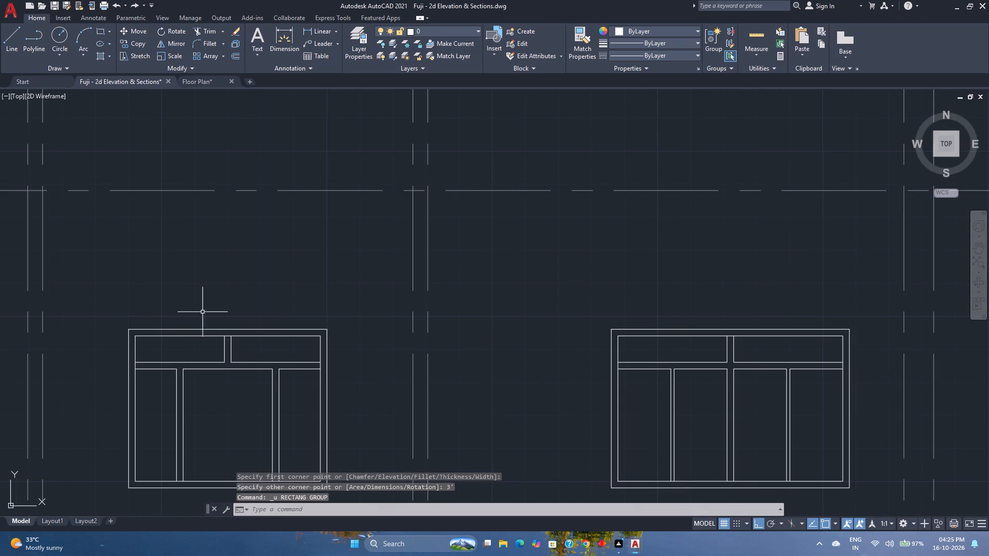
Draw a 5' by 3" rectangle directly on top of the left-hand window, starting from its top-left corner.
click(100, 35)
click(130, 328)
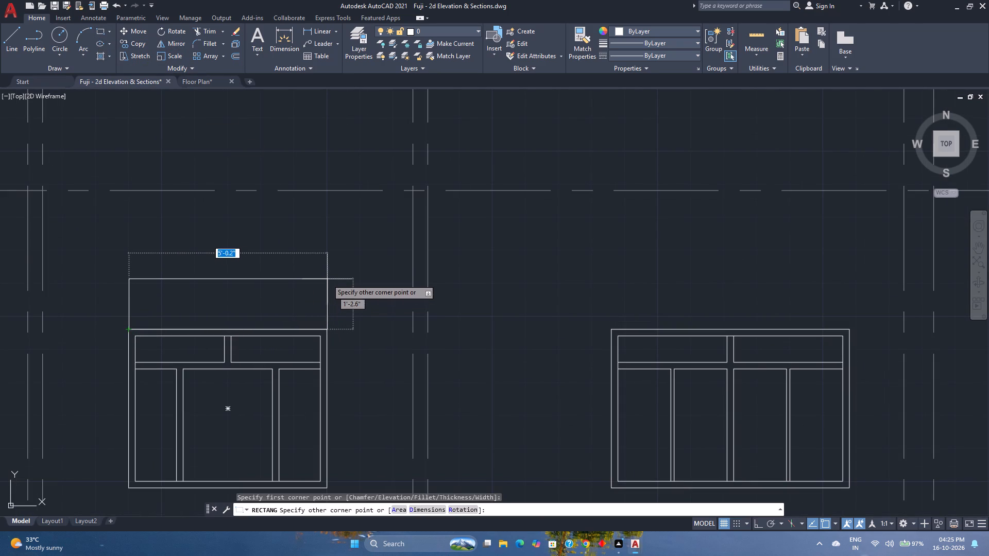
text(5')
text(,3)
key(Return)
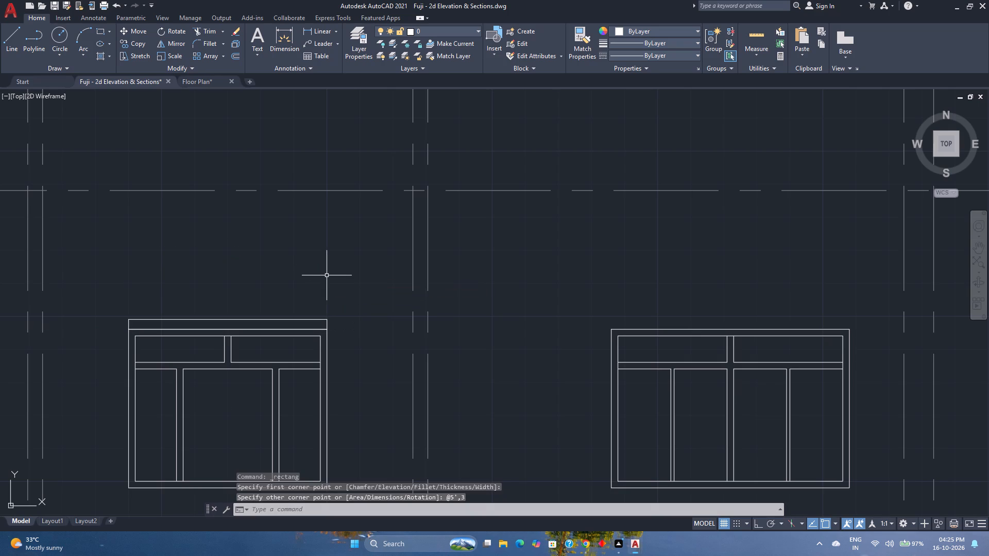
Stretch the top edge of the new rectangle upward by 9".
click(289, 320)
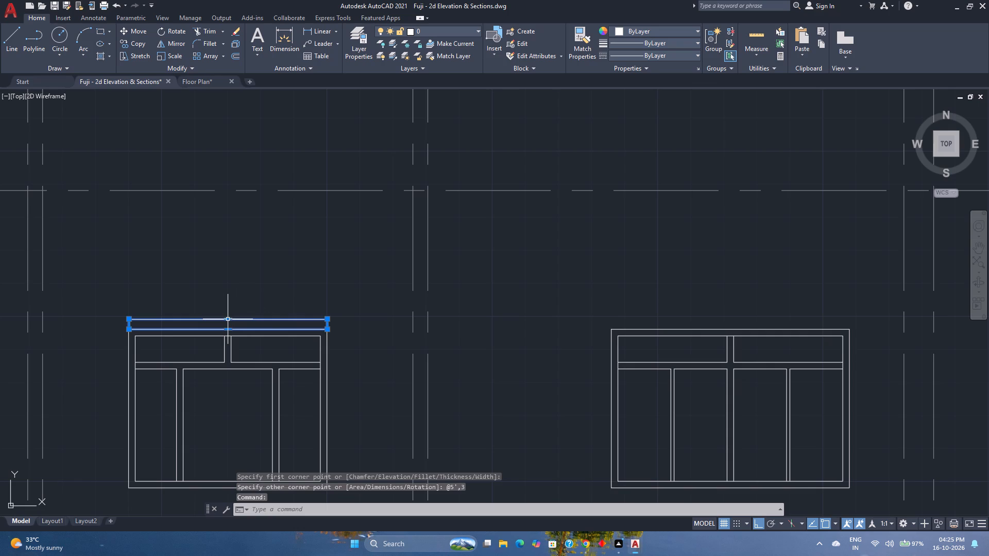
click(229, 319)
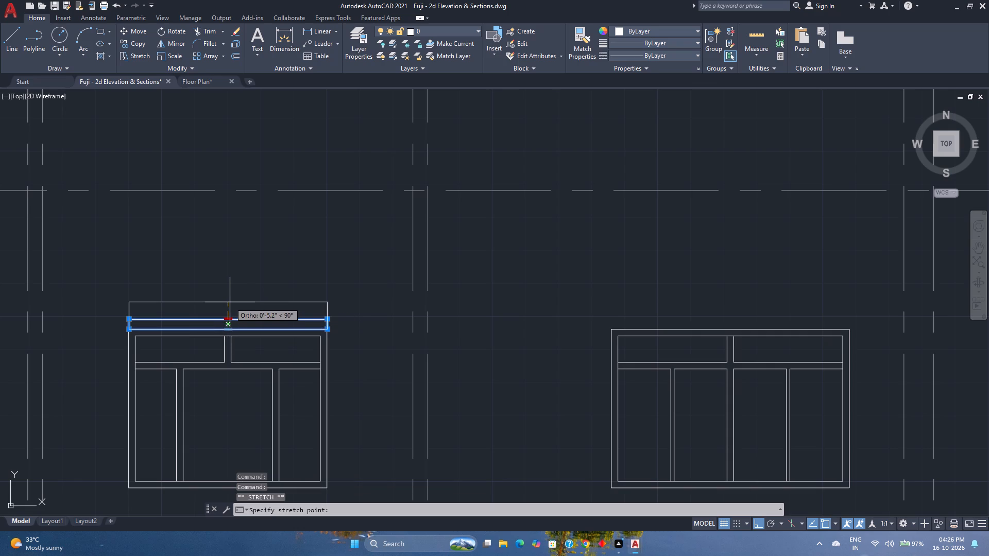
key(9)
key(Return)
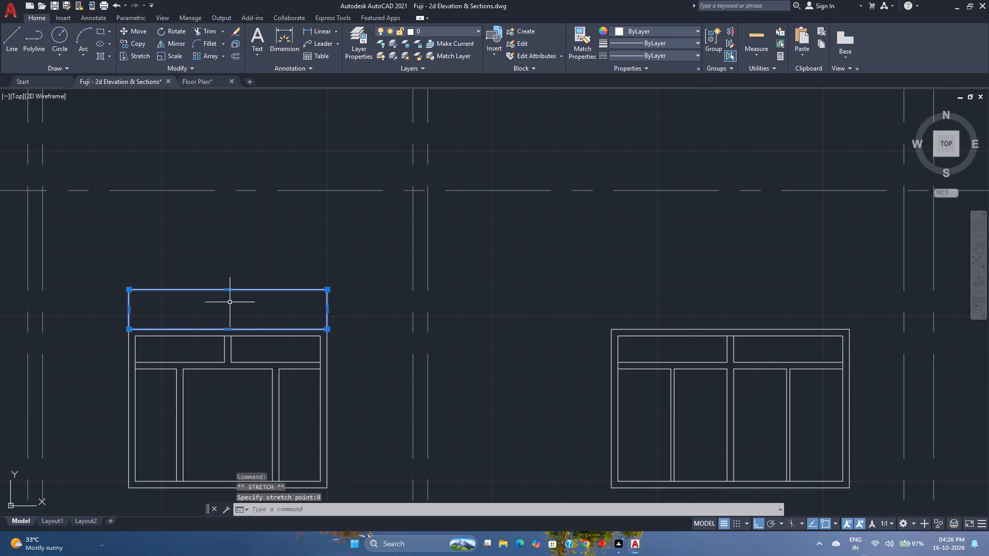
Move the rectangle 4" straight up from the top of the left-hand window.
scroll(257, 344, down, 1)
middle_drag(257, 344, 289, 393)
middle_click(289, 393)
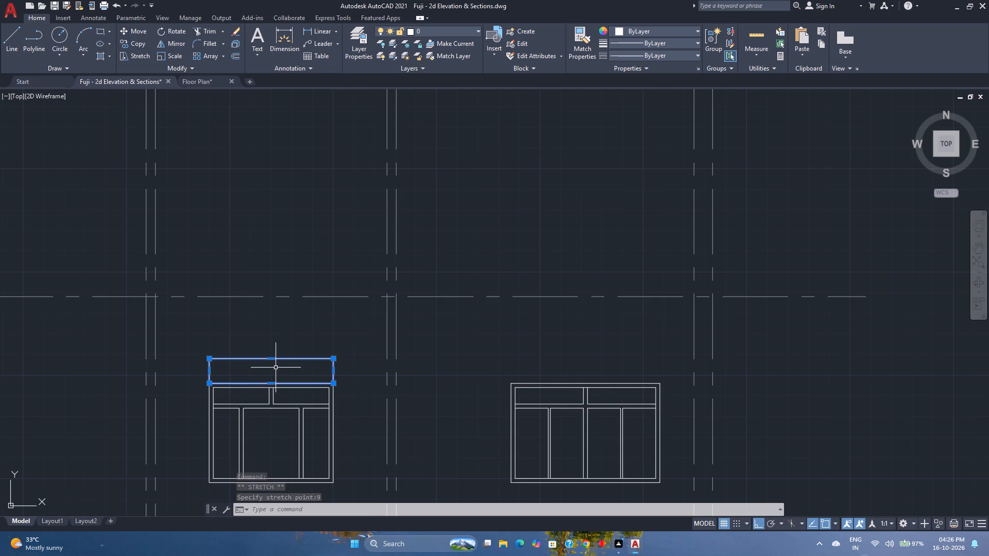
scroll(270, 358, up, 1)
key(m)
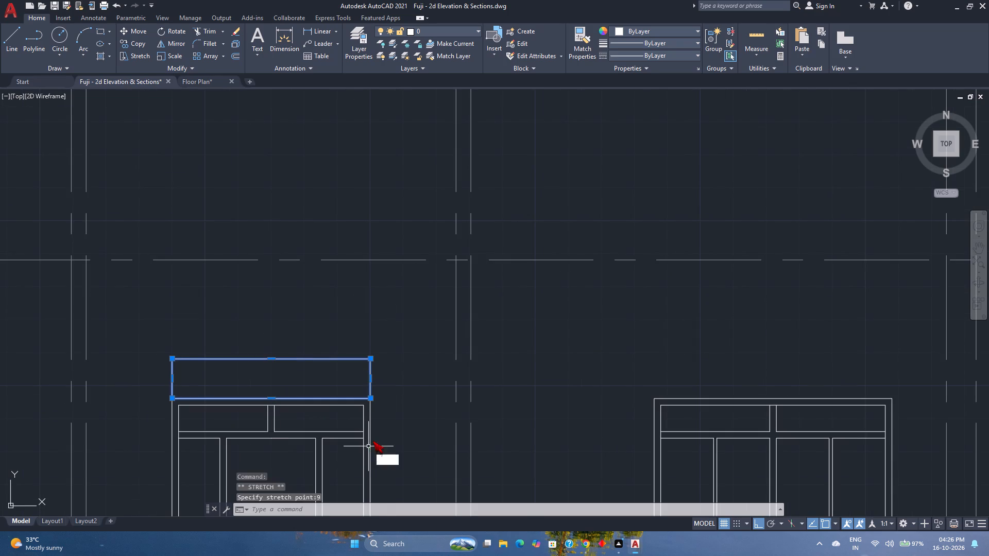
key(Return)
scroll(278, 404, up, 2)
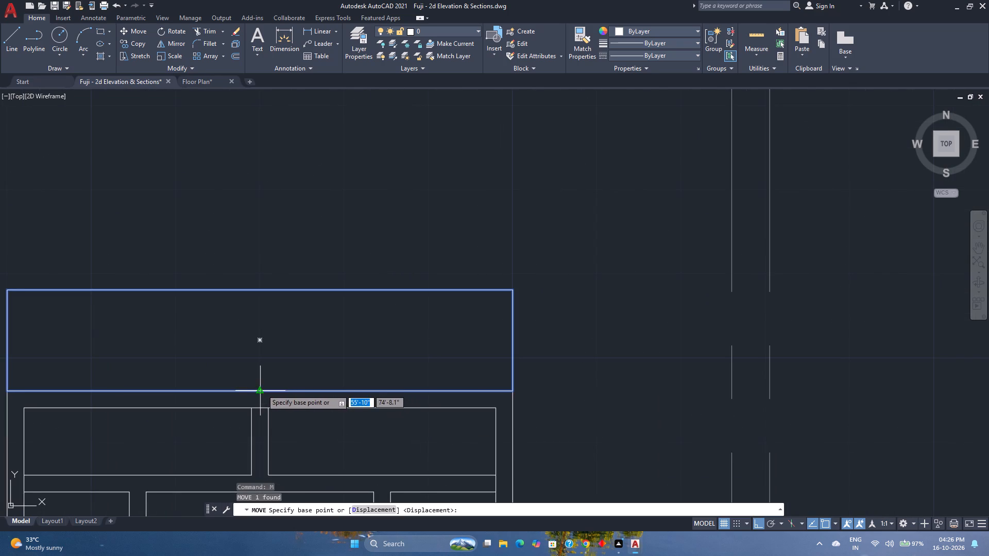
click(262, 389)
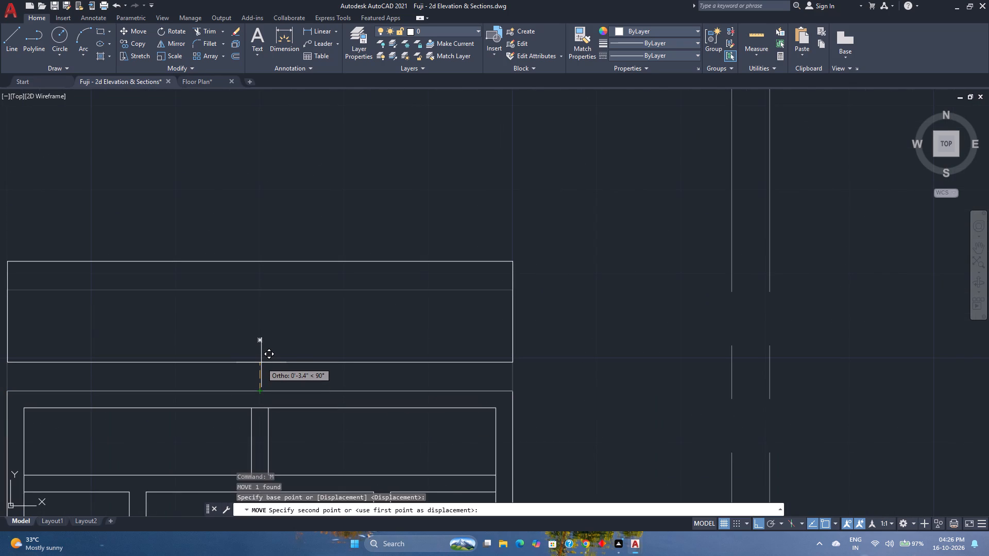
key(4)
key(Return)
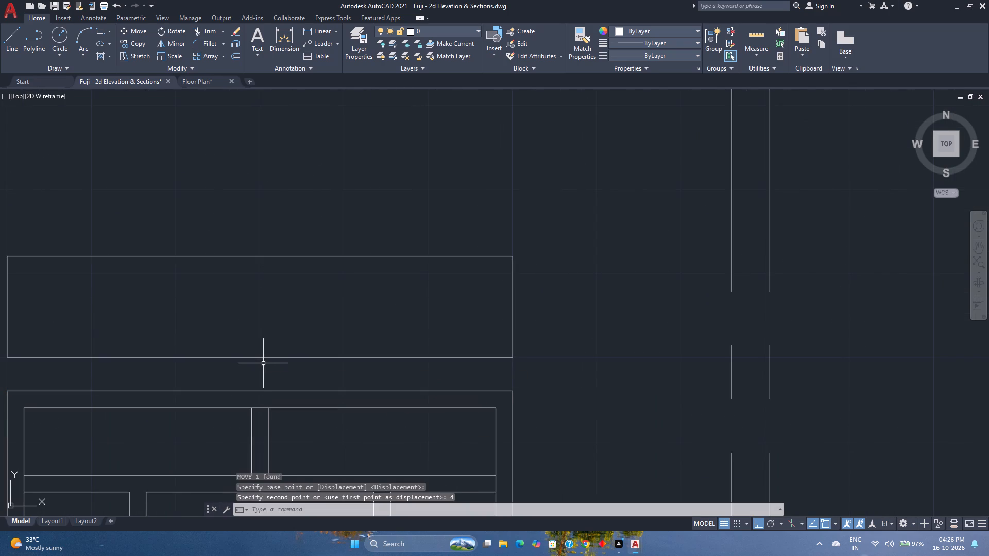
Stretch the rectangle's bottom-left corner horizontally outward by about 8" to form a sloped left side.
scroll(264, 364, up, 1)
scroll(264, 364, down, 2)
middle_drag(264, 365, 343, 383)
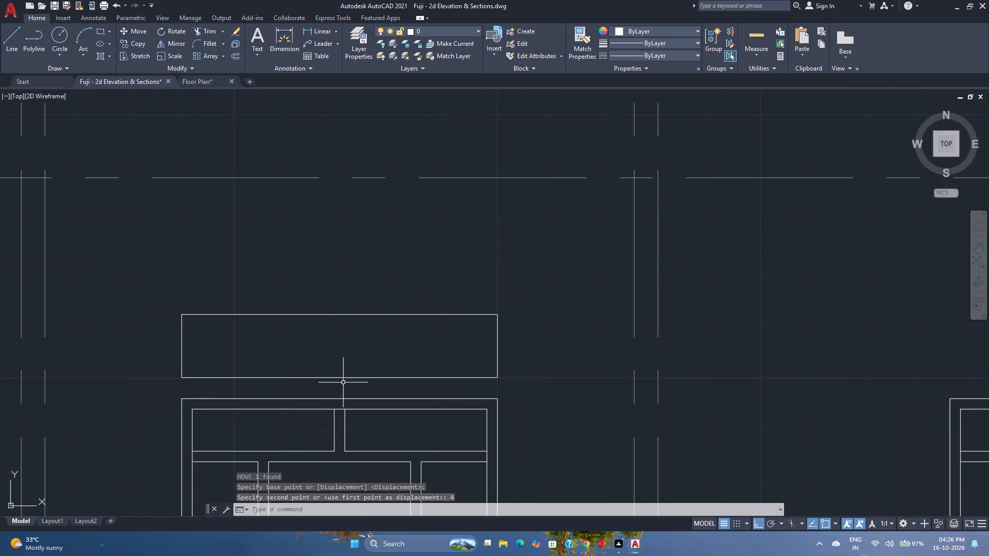
click(338, 376)
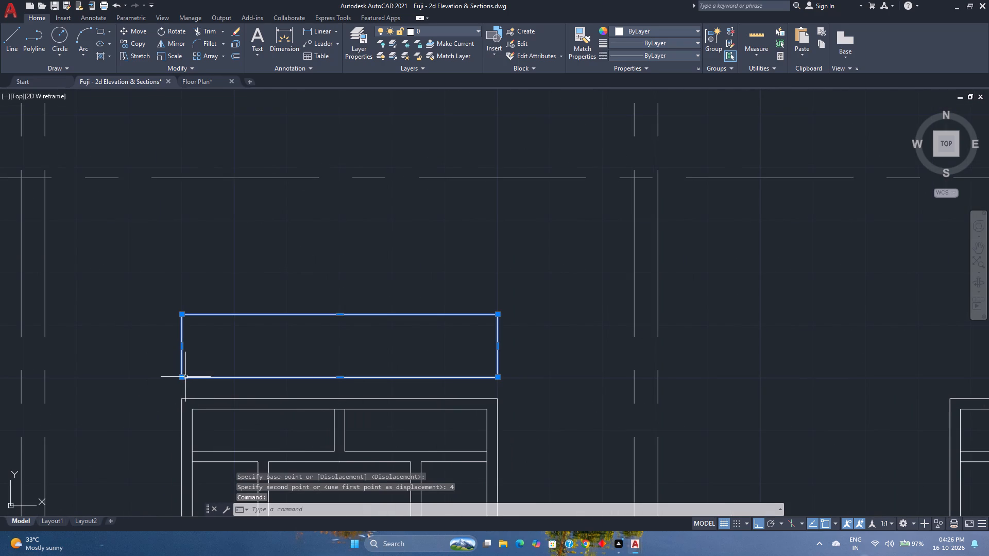
click(182, 377)
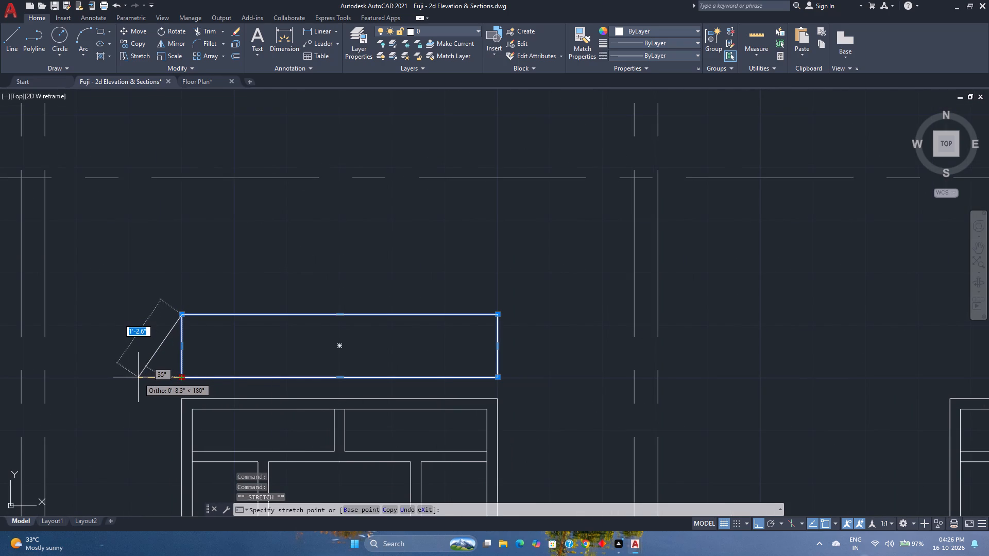
click(138, 377)
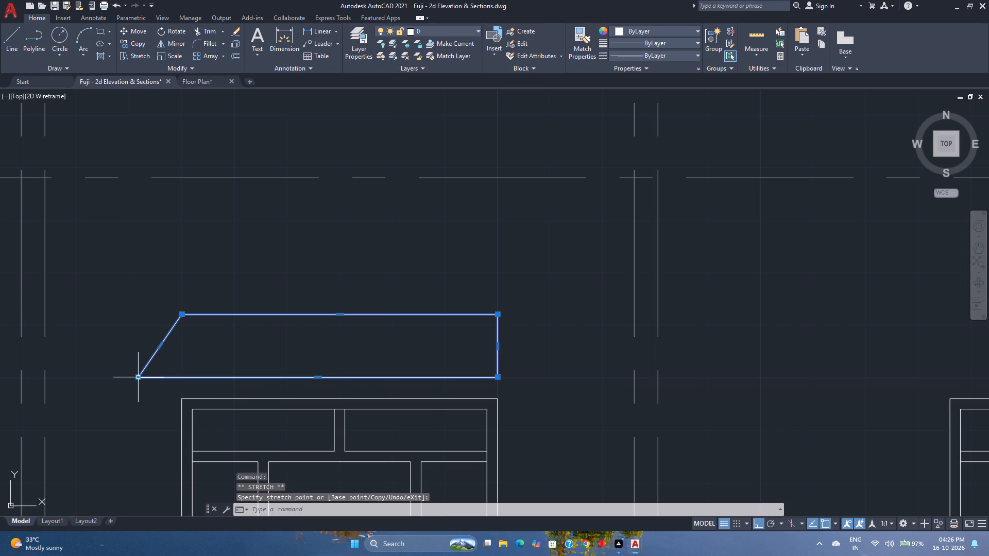
click(498, 376)
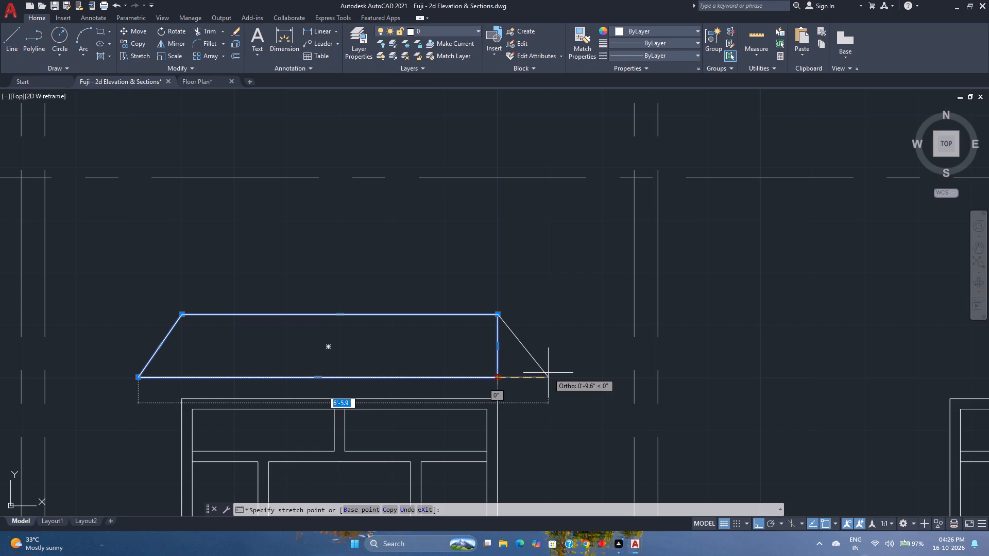
key(Escape)
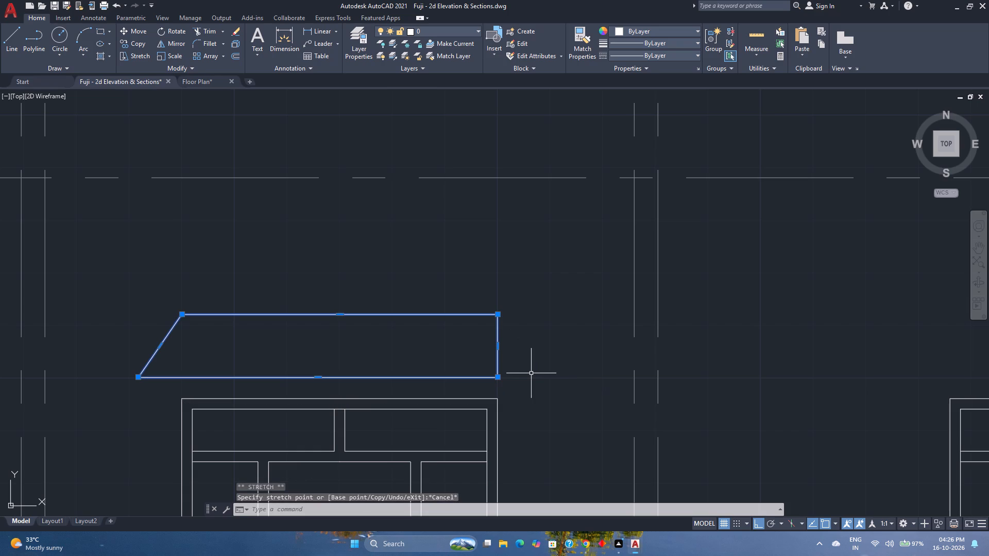
key(Escape)
Trim away the vertical right edge of the outline above the left-hand window.
key(t)
key(r)
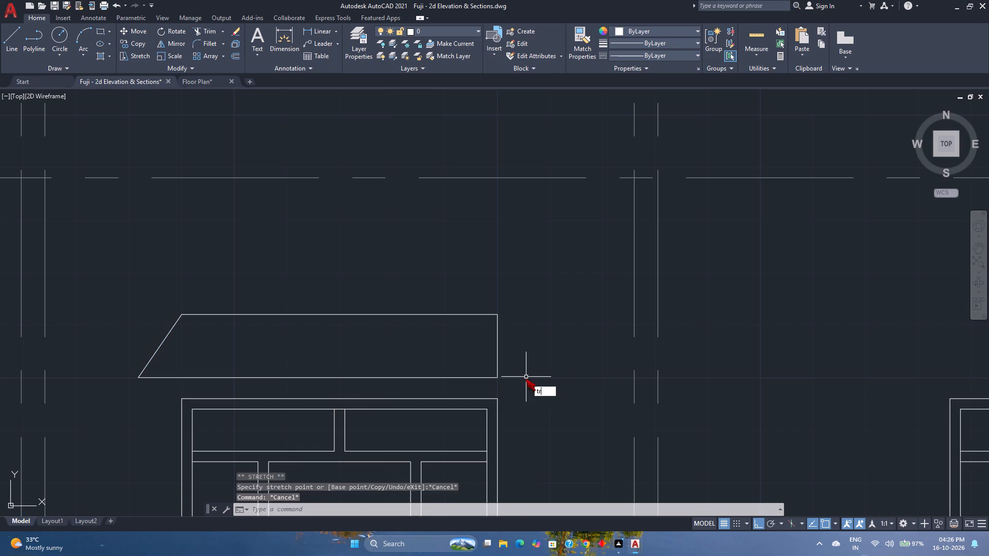
key(Return)
click(519, 366)
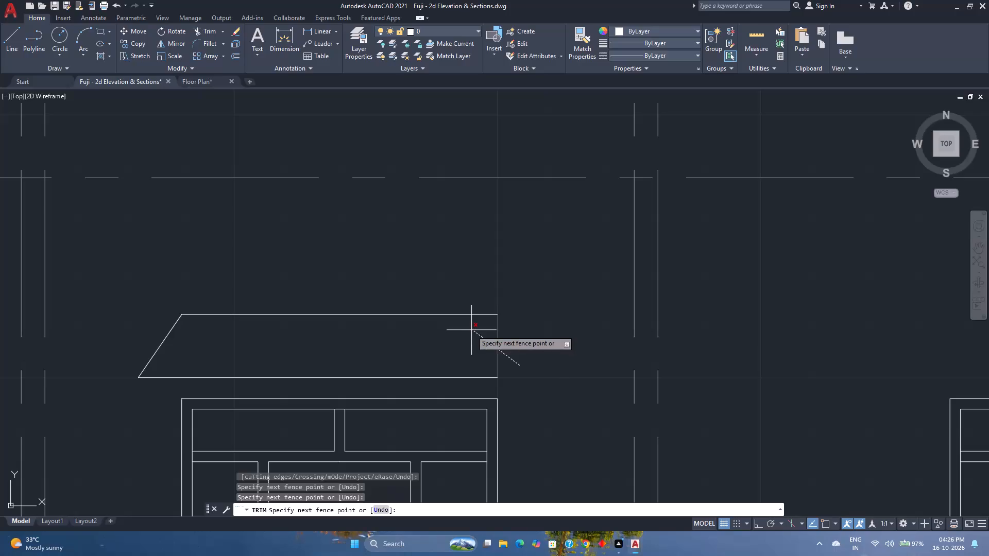
click(472, 332)
key(Escape)
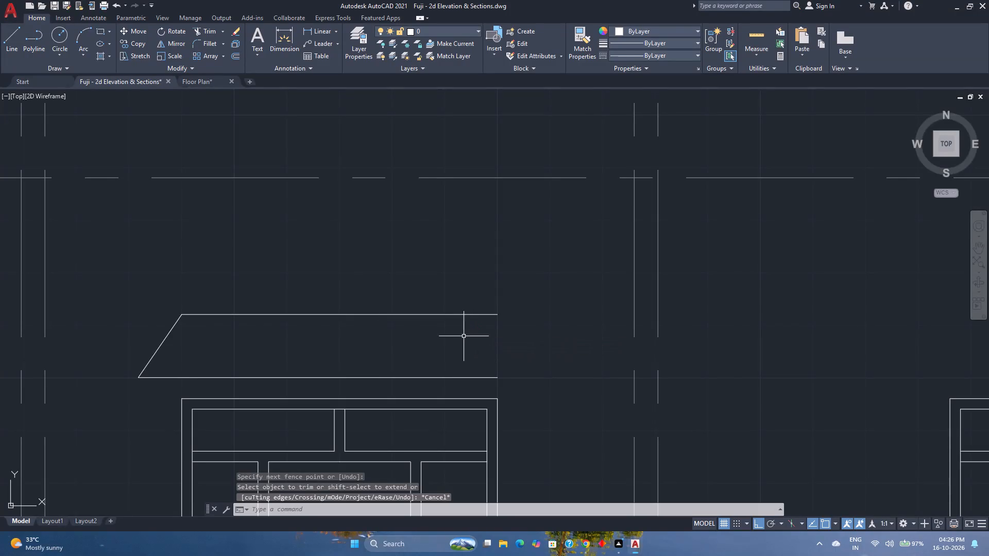
Explode the open outline above the left-hand window into separate lines.
click(194, 360)
click(110, 332)
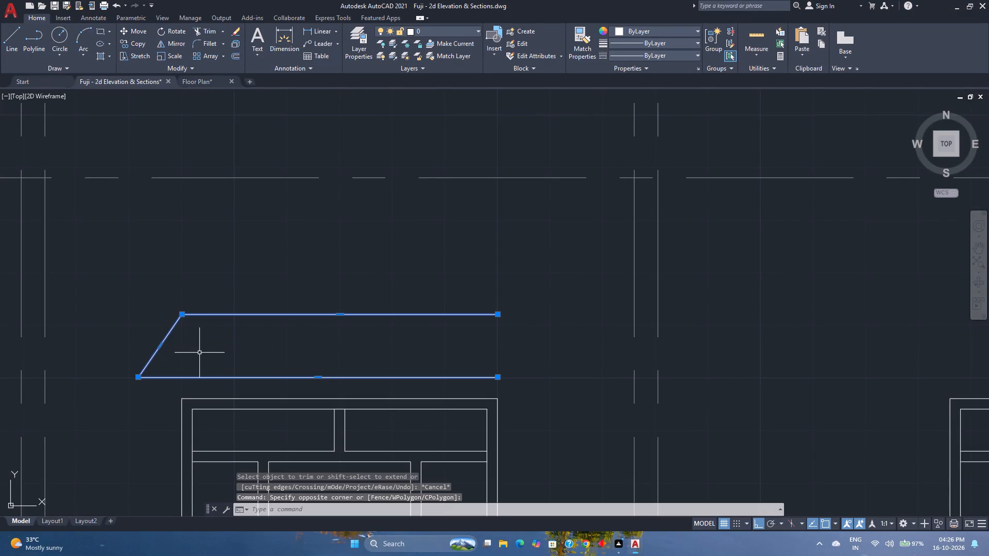
key(Escape)
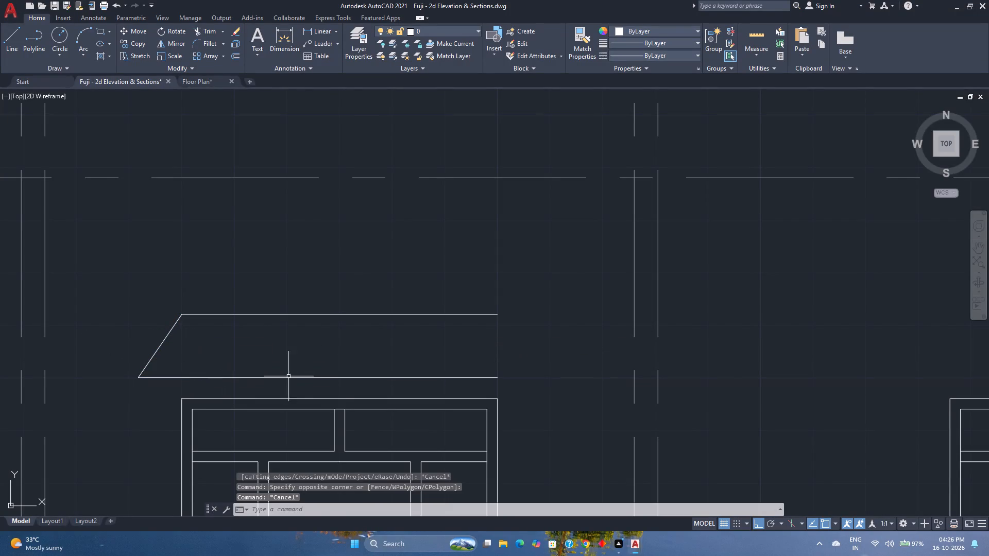
click(348, 384)
click(329, 362)
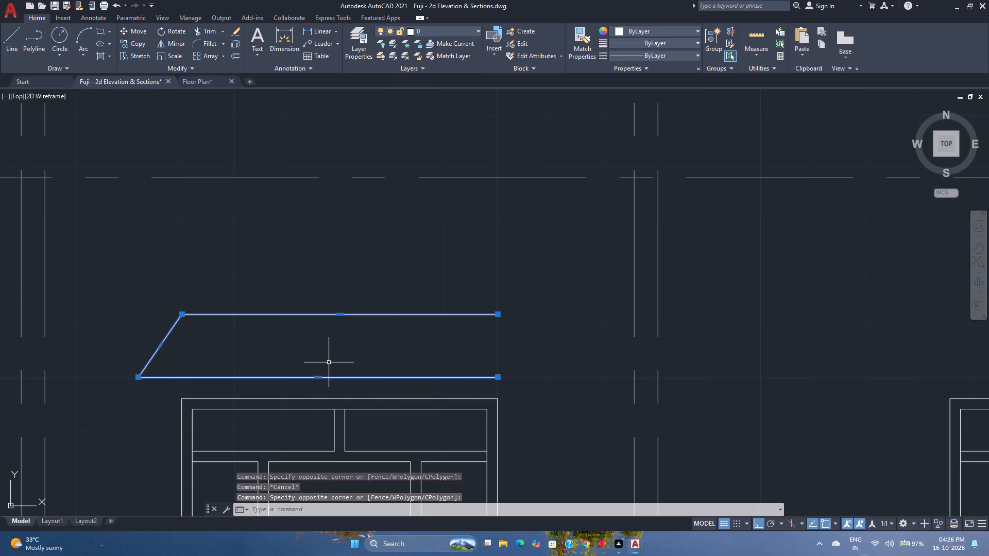
text(explo)
key(Return)
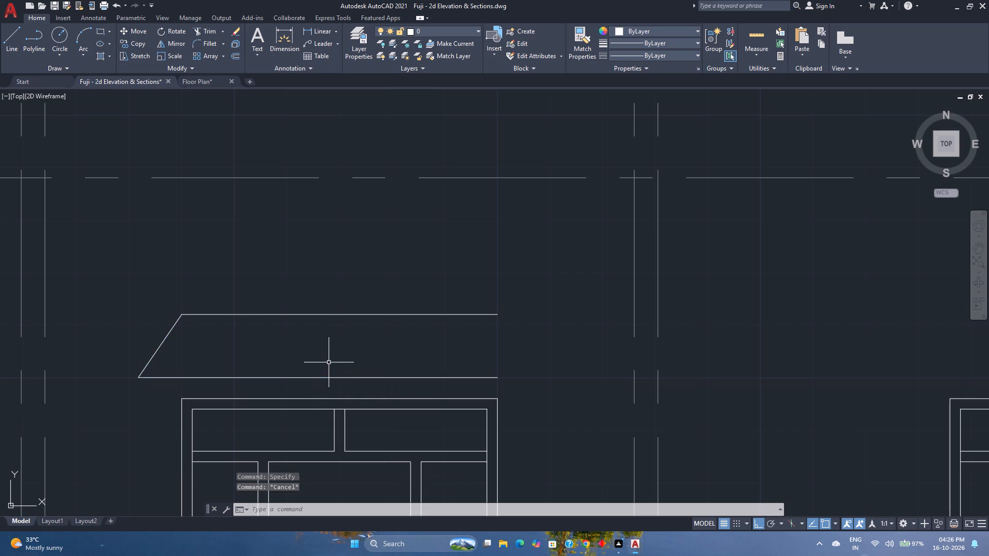
Mirror the sloped left edge about the outline's vertical centre line, keeping the original, to form the matching right slope.
click(170, 350)
click(147, 338)
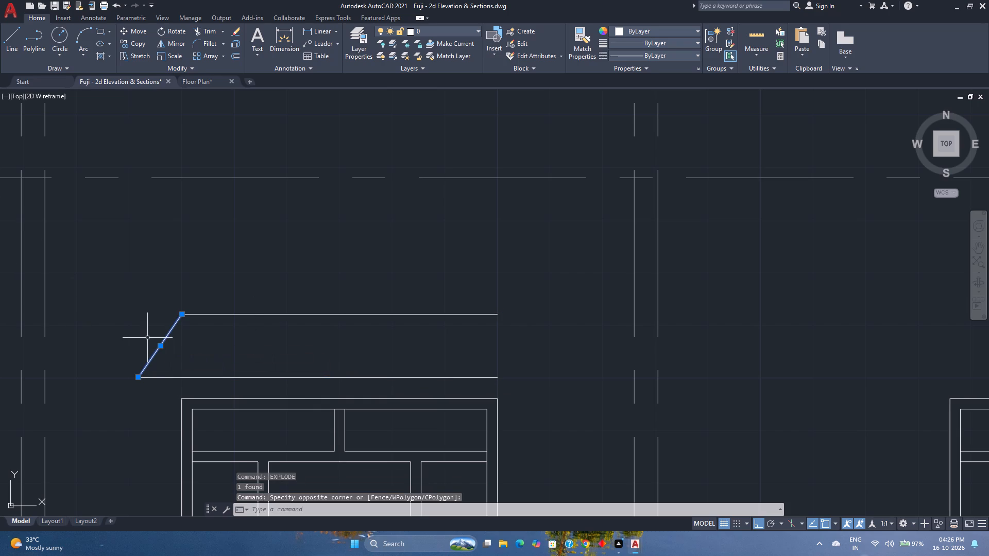
click(174, 47)
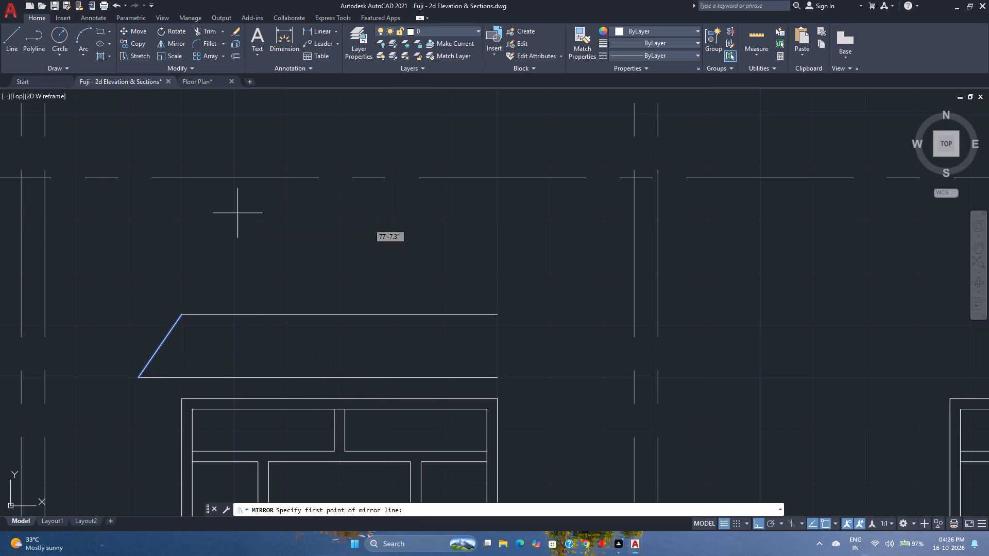
click(340, 316)
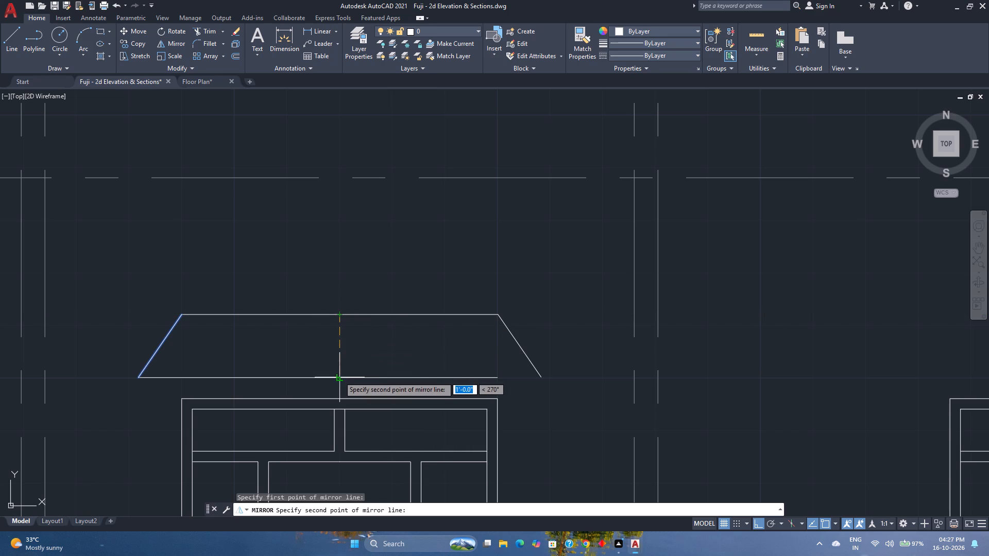
click(339, 376)
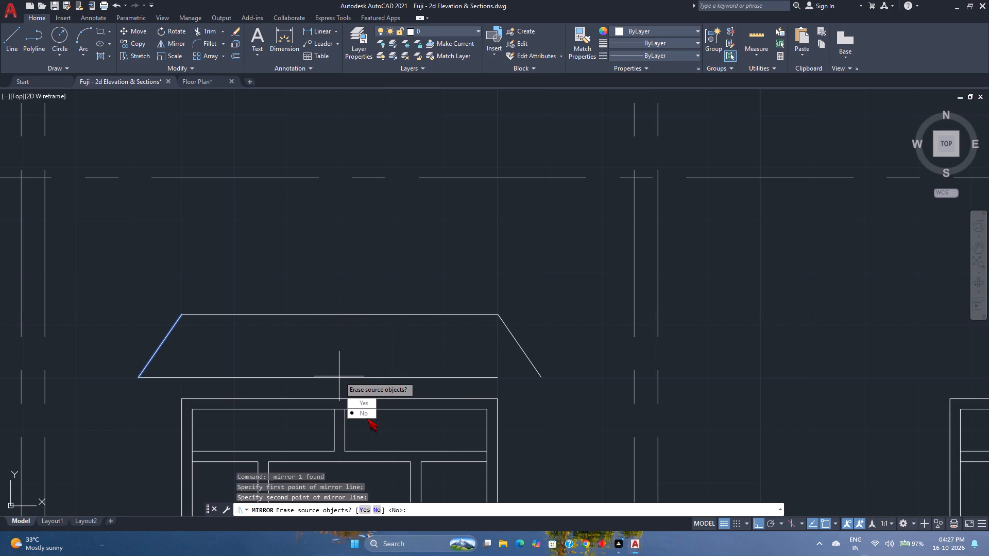
drag(366, 418, 339, 376)
Stretch the right end of the shade's bottom line horizontally to the lower end of the mirrored slope.
click(383, 377)
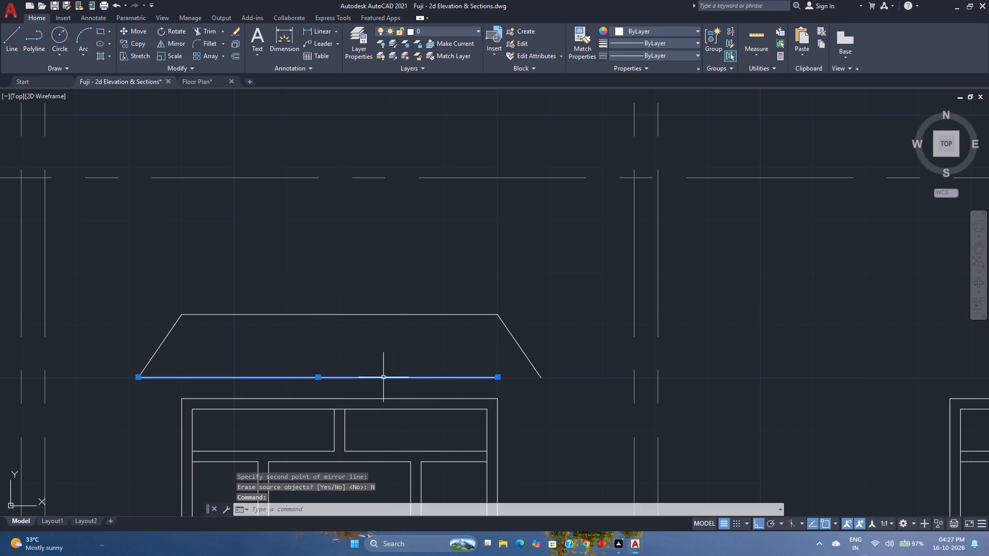
click(499, 377)
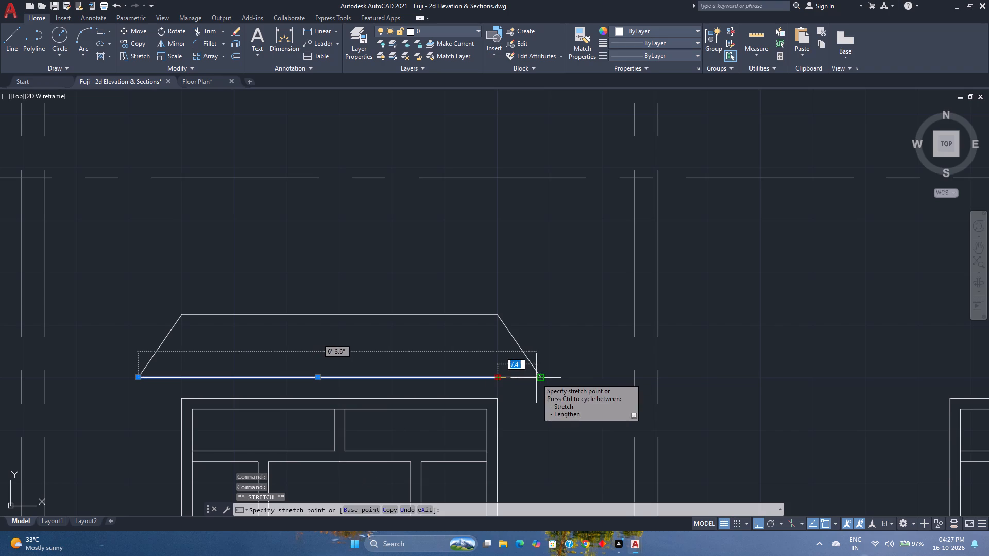
click(536, 378)
key(Escape)
Join the four lines of the shade outline above the left-hand window into one polyline.
click(546, 392)
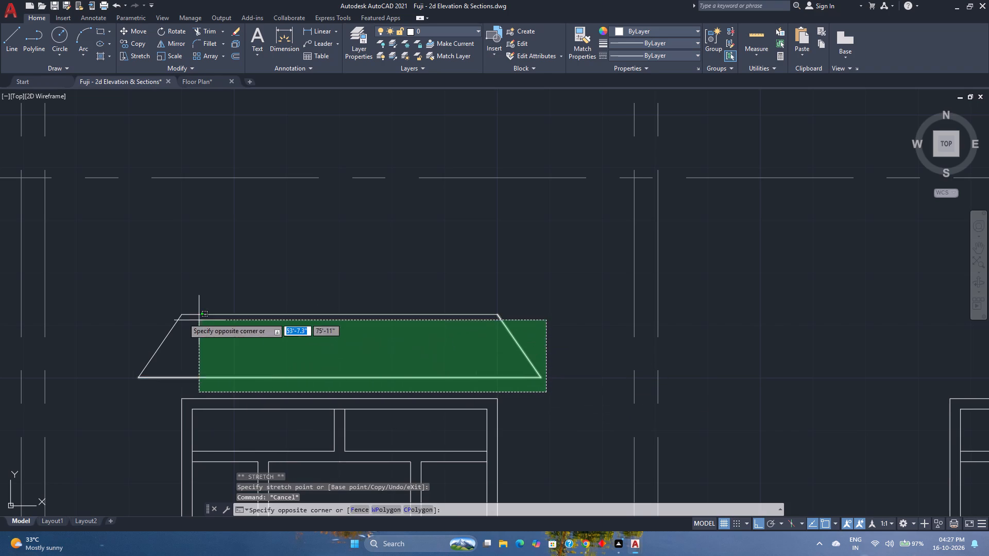
click(137, 299)
key(j)
key(Return)
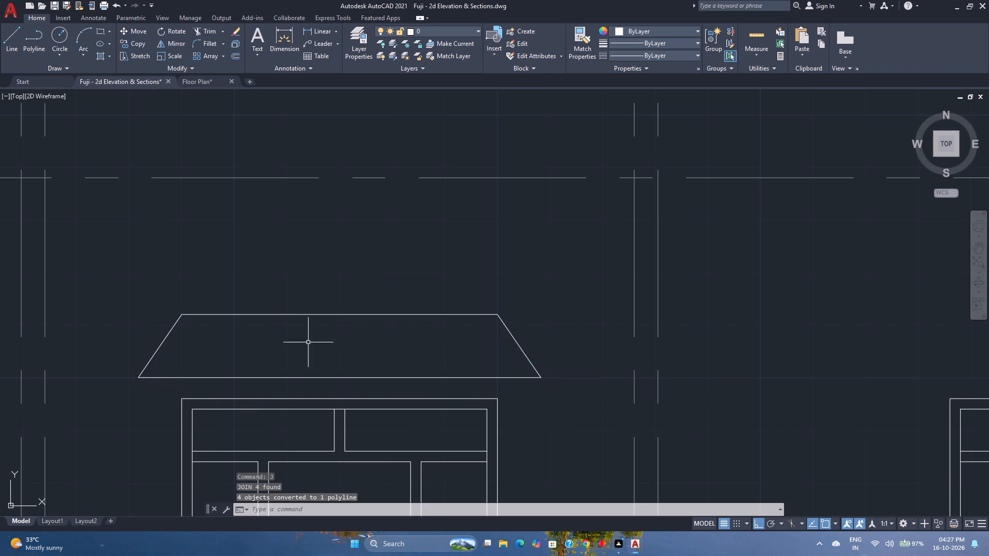
Move the shade straight down so its bottom edge's midpoint sits on the left-hand window's top edge.
click(337, 378)
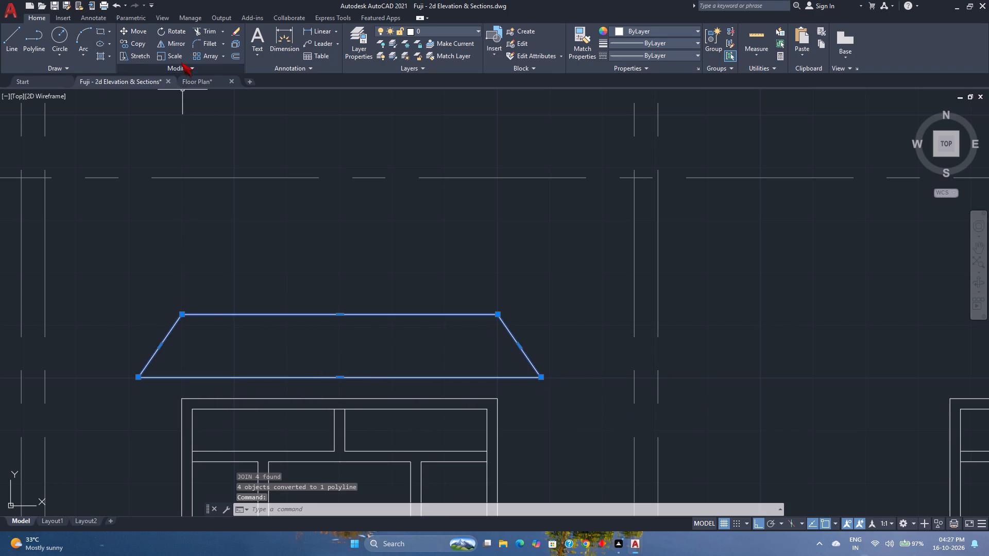
click(122, 33)
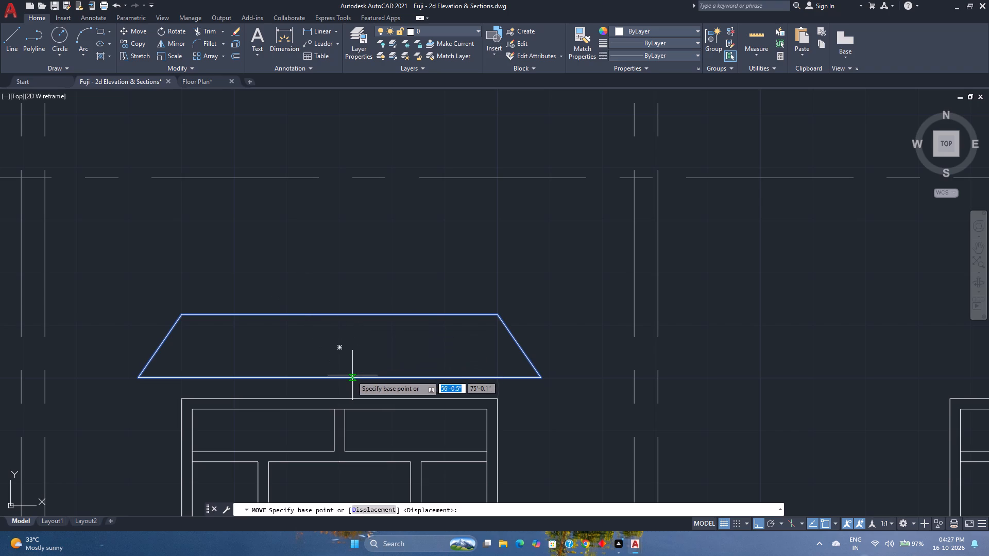
click(342, 375)
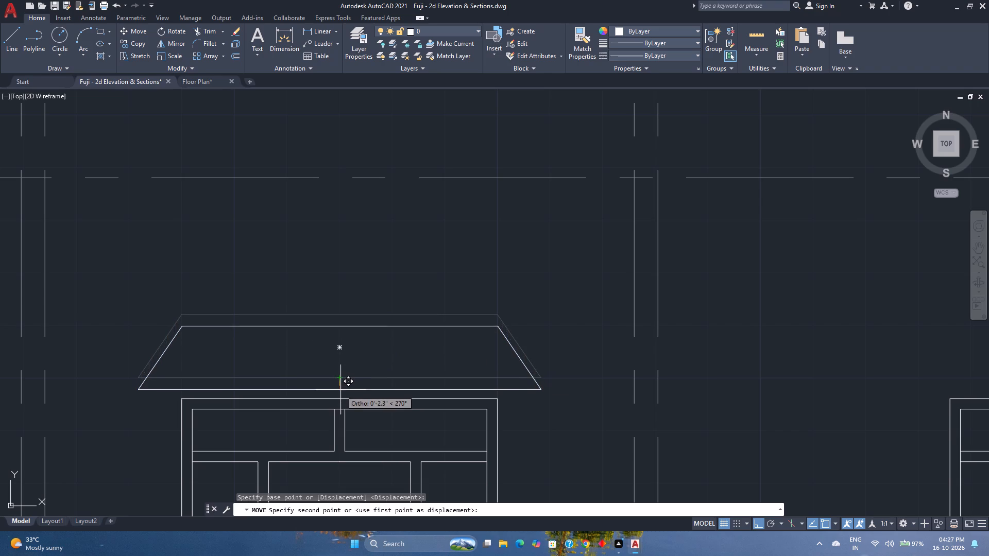
click(340, 397)
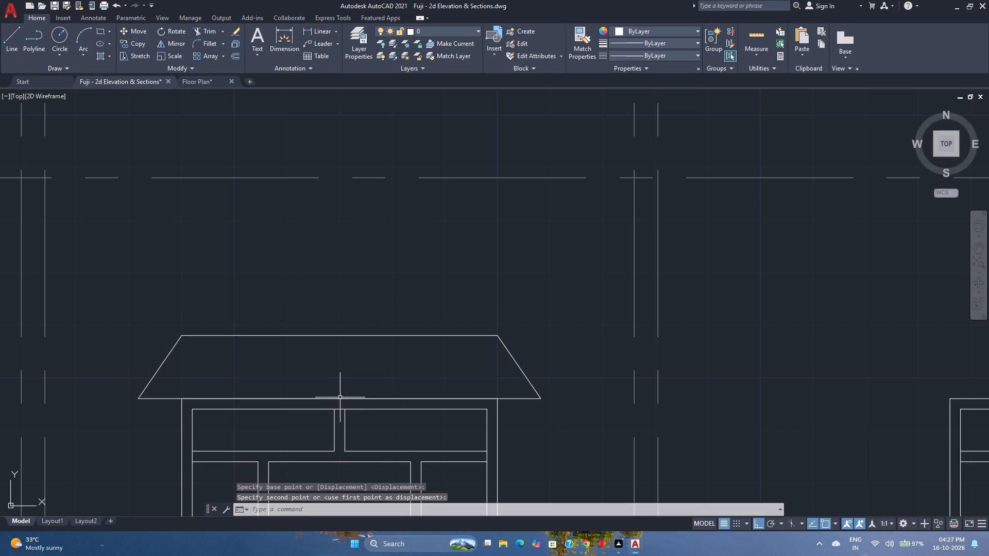
Group the left-hand window and its slope-sided shade into one object.
scroll(342, 385, down, 3)
middle_drag(553, 456, 454, 435)
middle_click(454, 435)
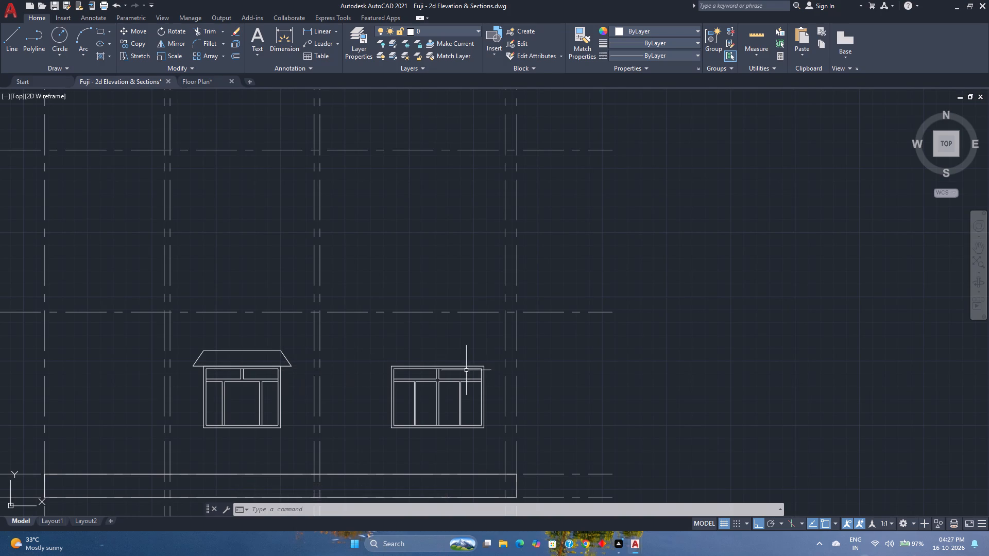
scroll(466, 378, up, 1)
middle_drag(466, 378, 491, 396)
middle_drag(257, 436, 404, 346)
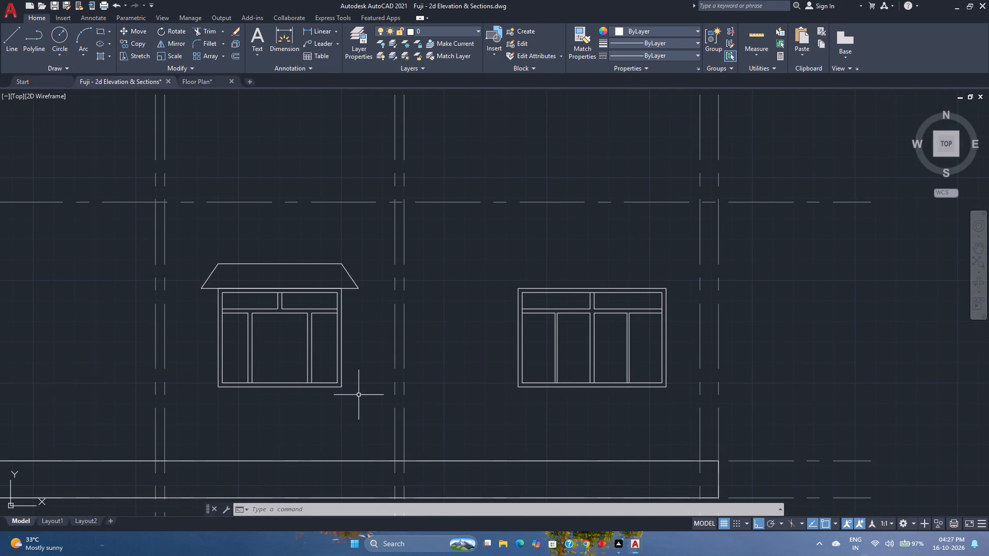
click(359, 395)
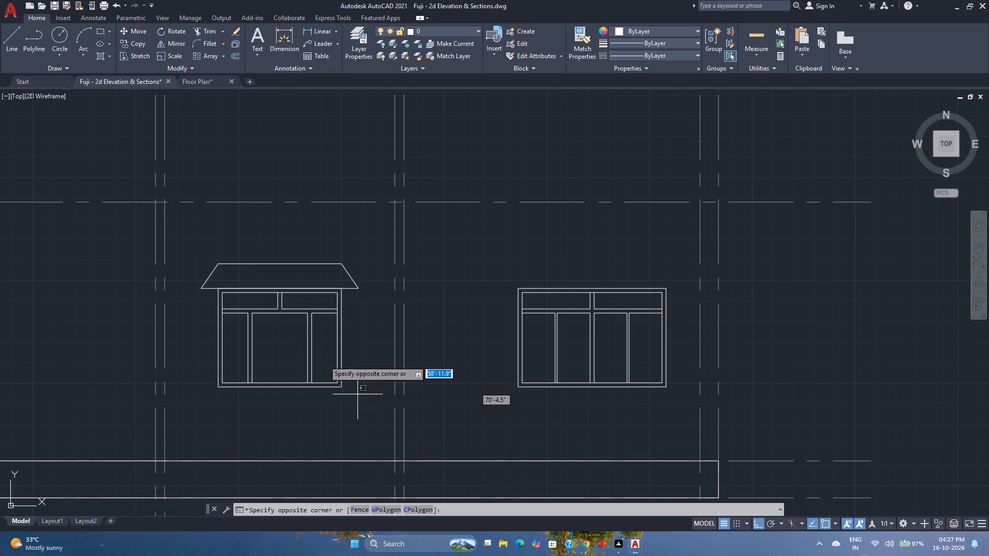
click(203, 240)
key(g)
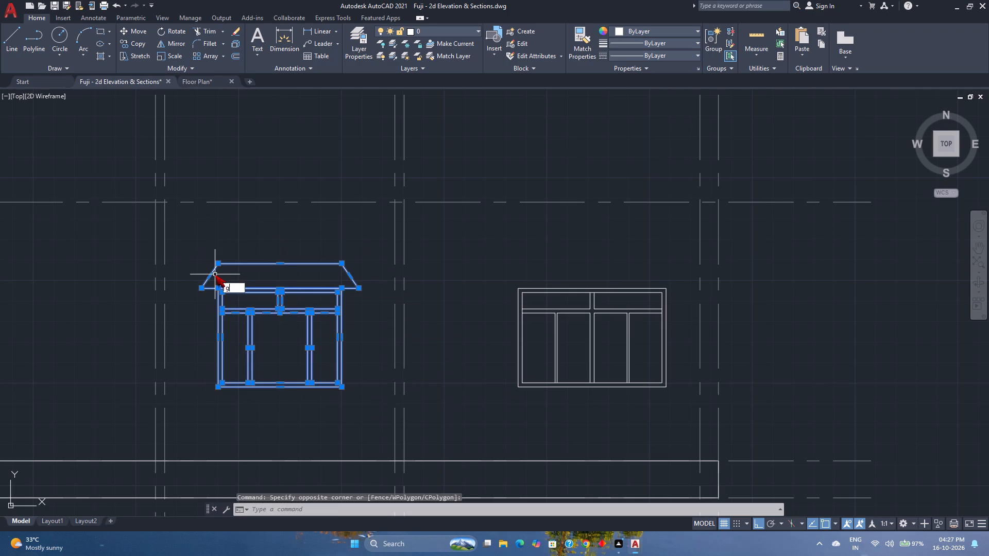
key(Return)
Start a rectangle for the shade of the right-hand window.
middle_drag(559, 386, 533, 395)
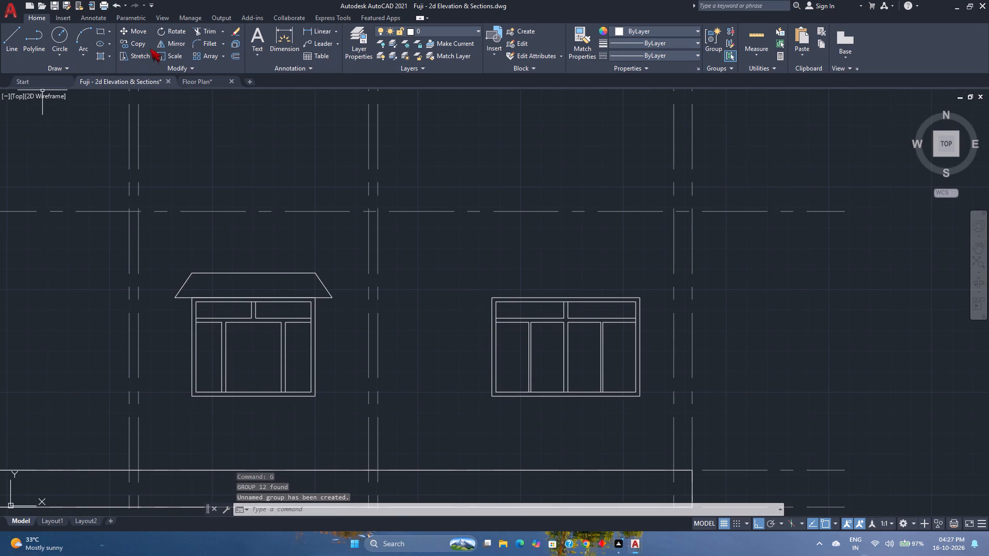
click(98, 28)
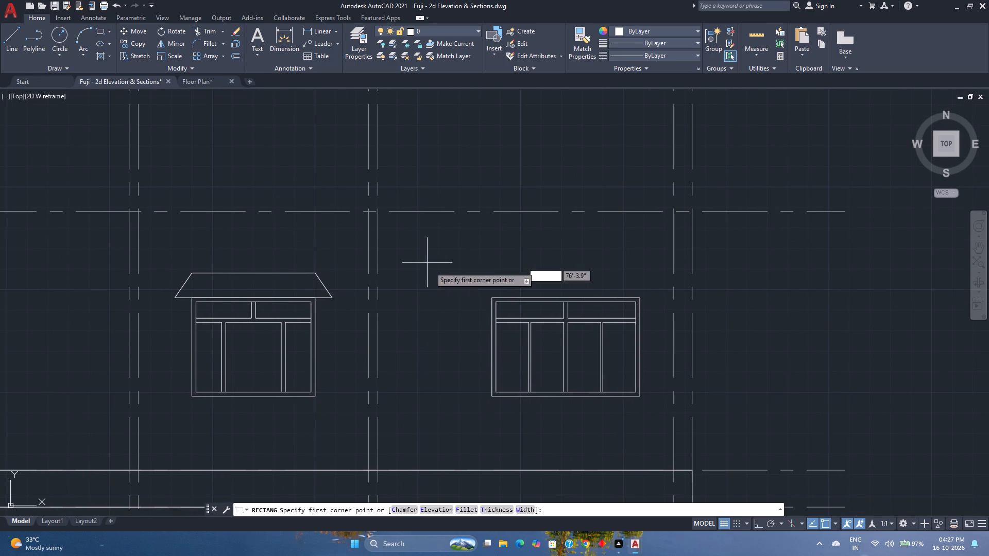
middle_drag(538, 317, 499, 320)
middle_click(499, 320)
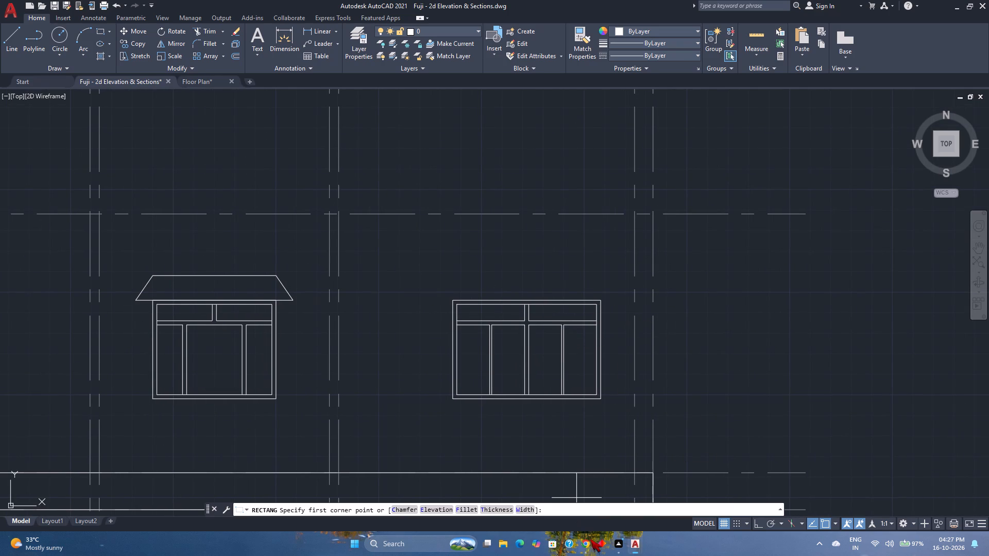
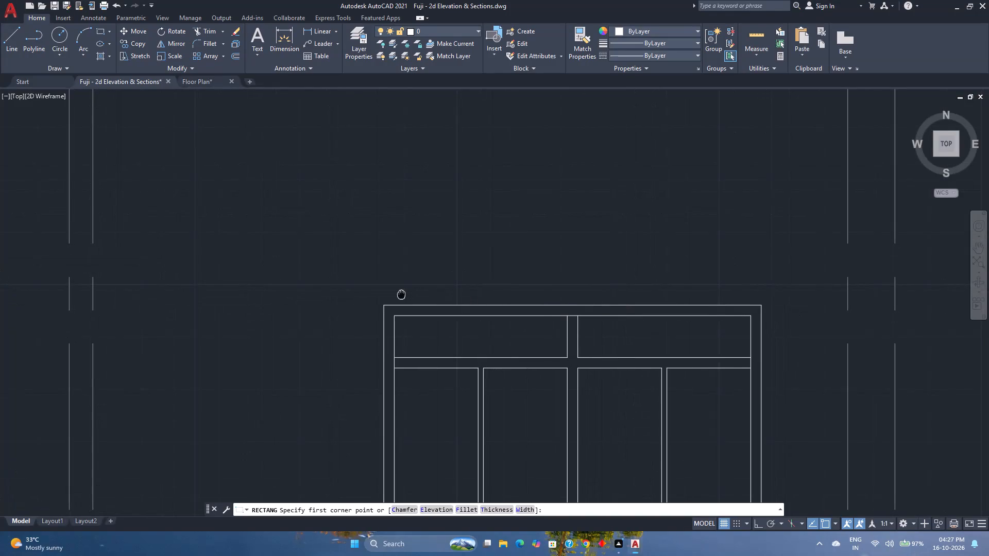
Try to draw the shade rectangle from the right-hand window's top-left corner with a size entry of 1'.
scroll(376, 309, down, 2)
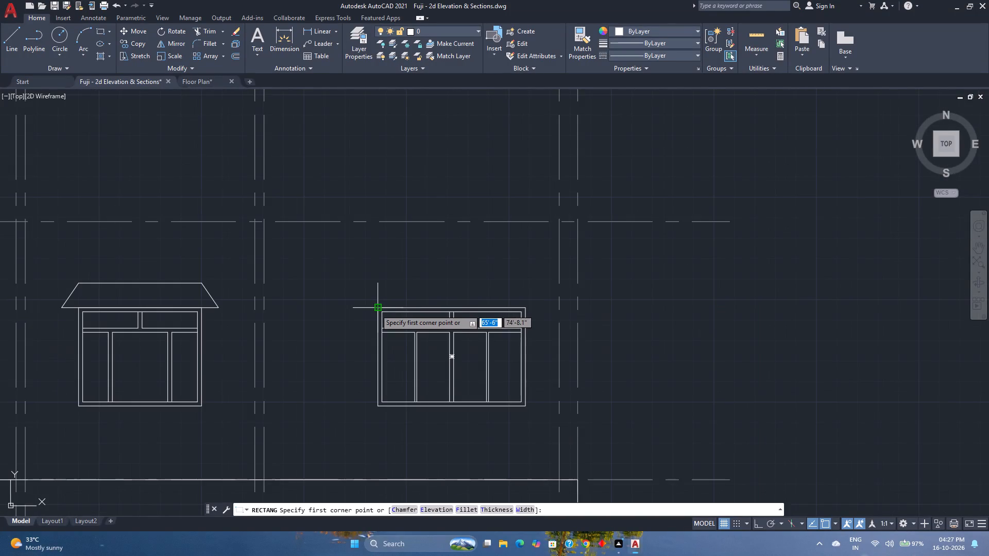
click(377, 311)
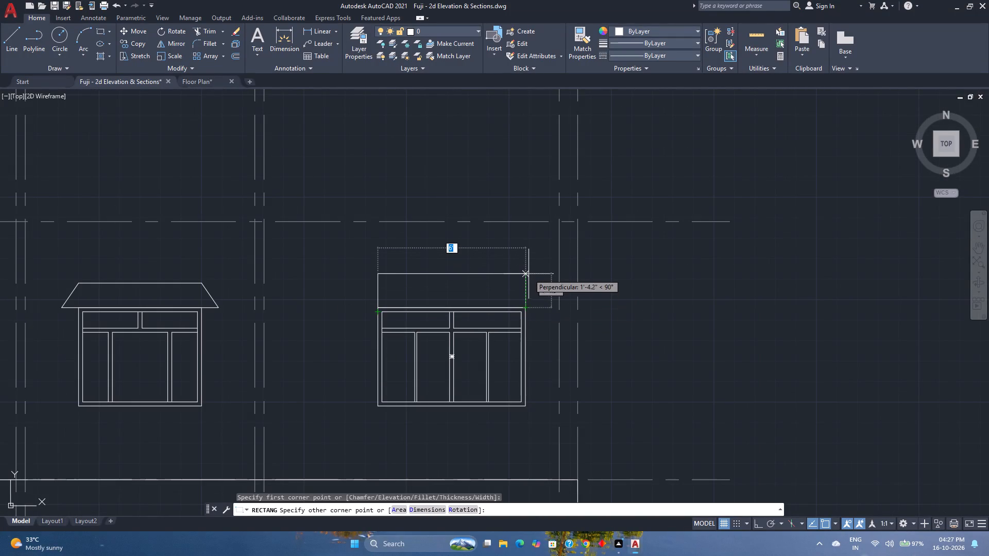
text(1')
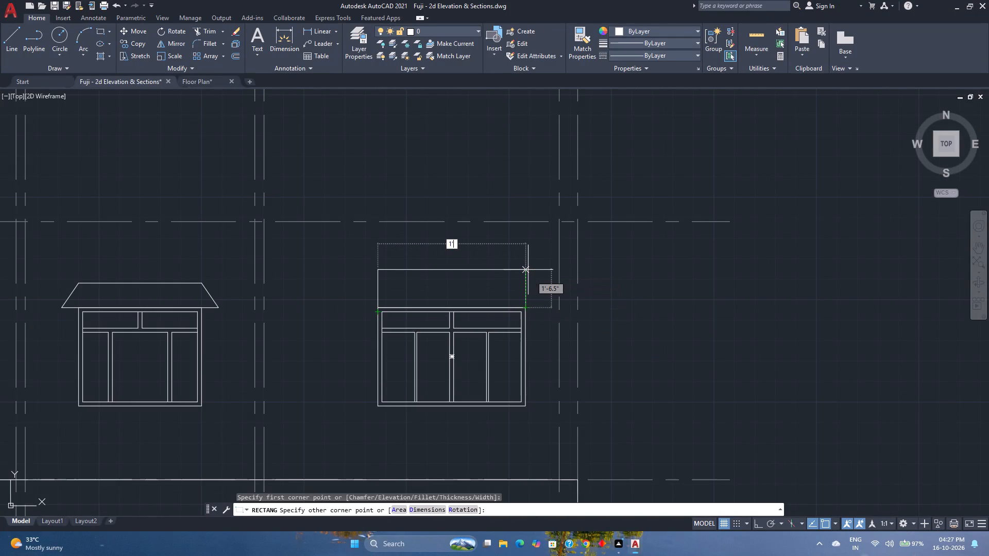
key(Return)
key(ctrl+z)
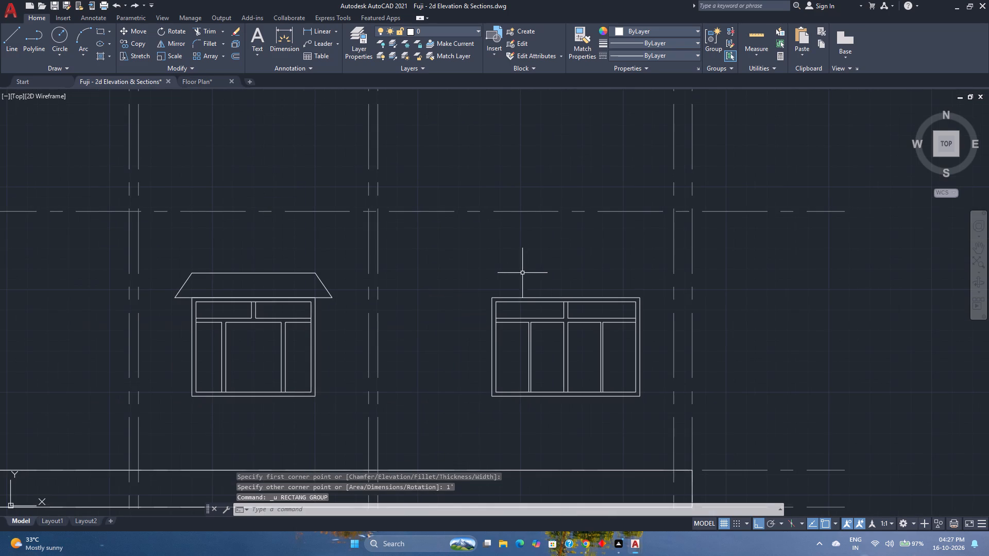
Draw a 6' by 1' rectangle in the open space above the right-hand window as its shade.
middle_drag(522, 276, 425, 282)
text(rec)
key(Return)
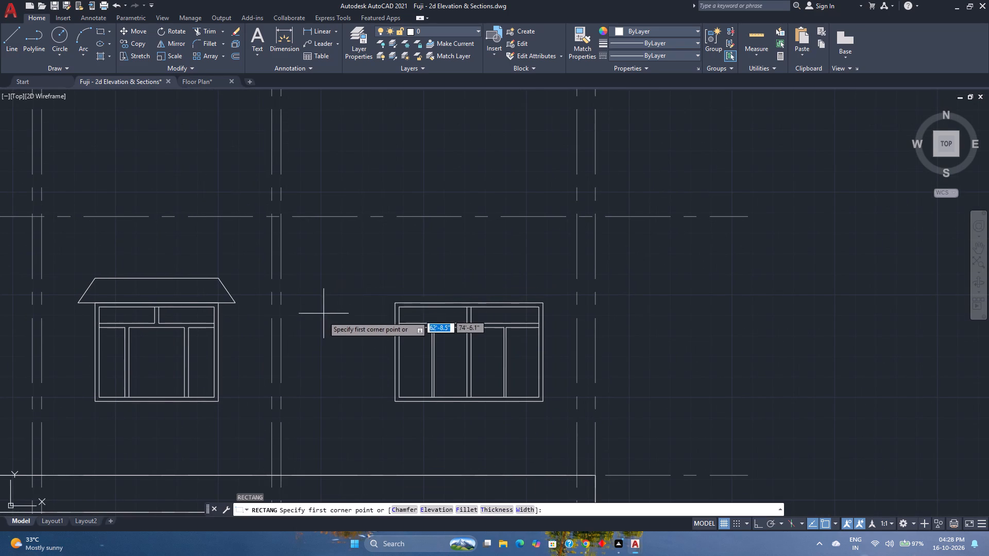
click(457, 285)
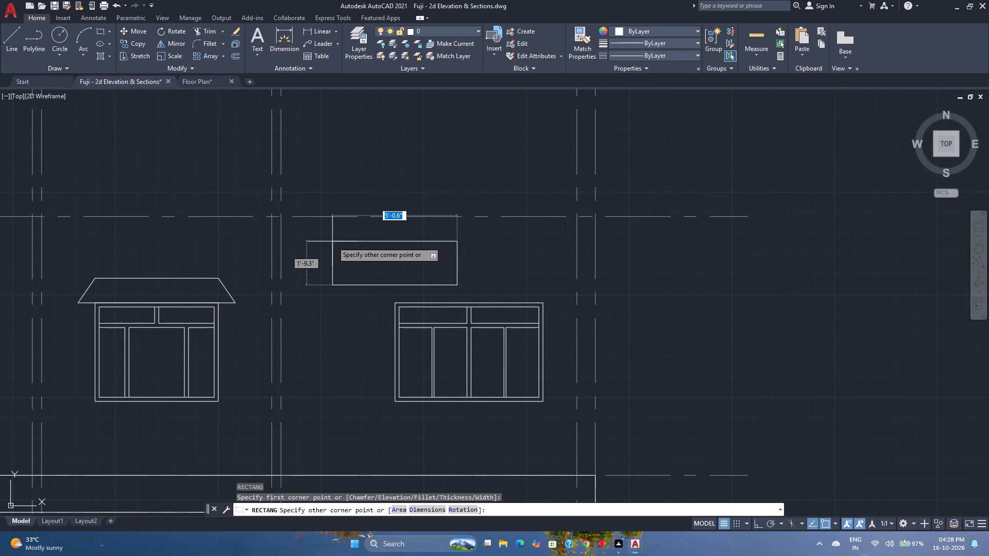
text(6')
text(,1')
key(Return)
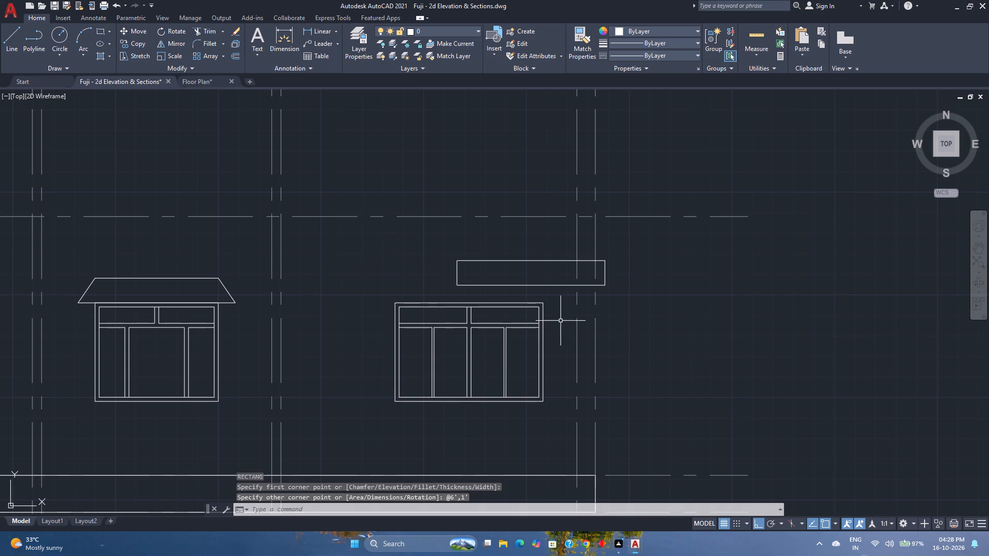
Move the rectangle by its bottom edge's midpoint onto the midpoint of the right-hand window's top edge.
click(532, 285)
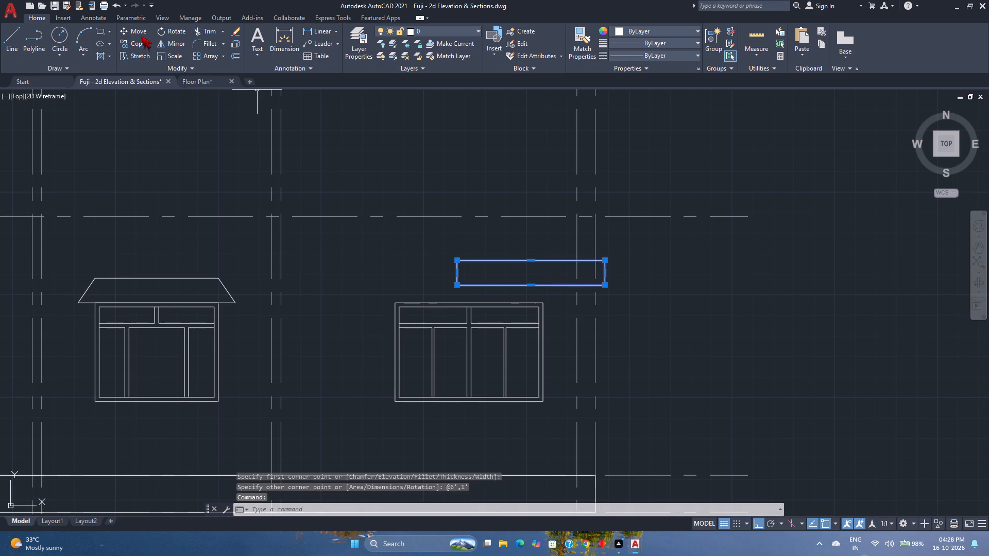
click(141, 35)
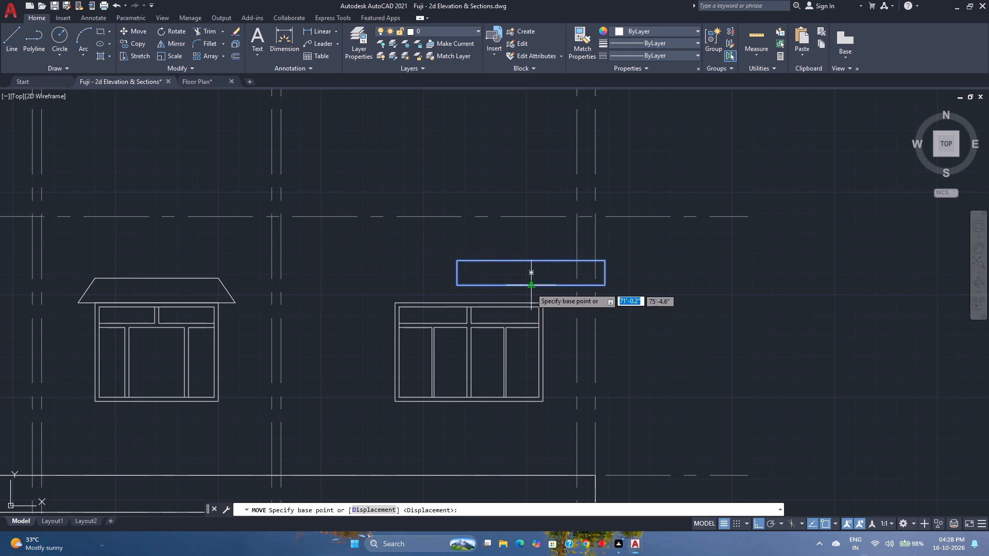
click(532, 287)
click(469, 301)
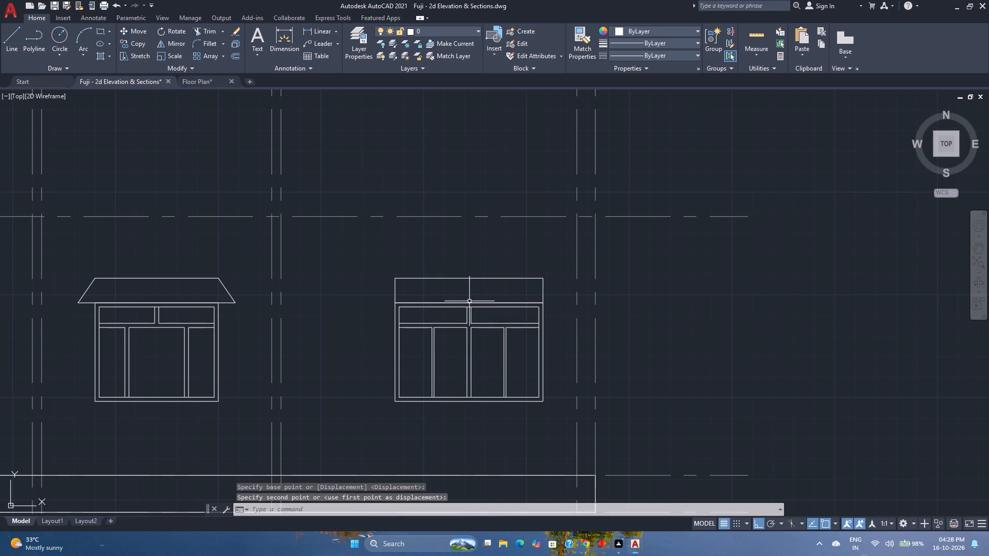
Move the shade rectangle straight up, leaving a small gap above the right-hand window.
click(474, 303)
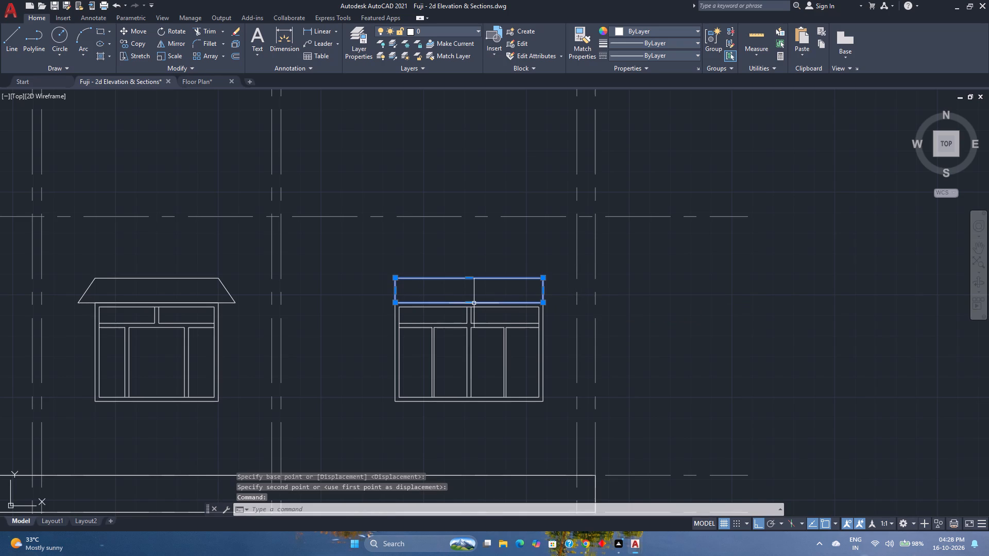
key(m)
key(Return)
scroll(460, 307, up, 2)
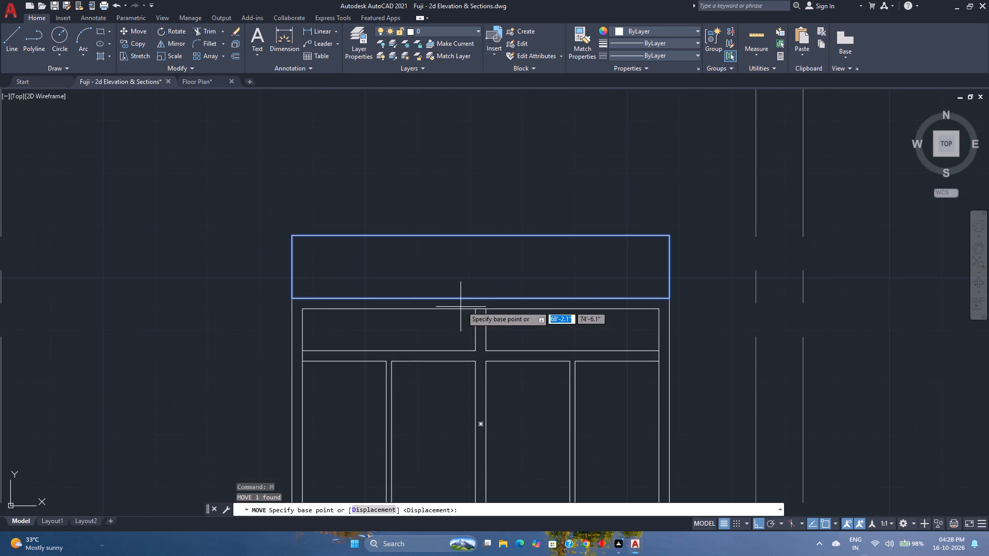
click(481, 298)
click(480, 263)
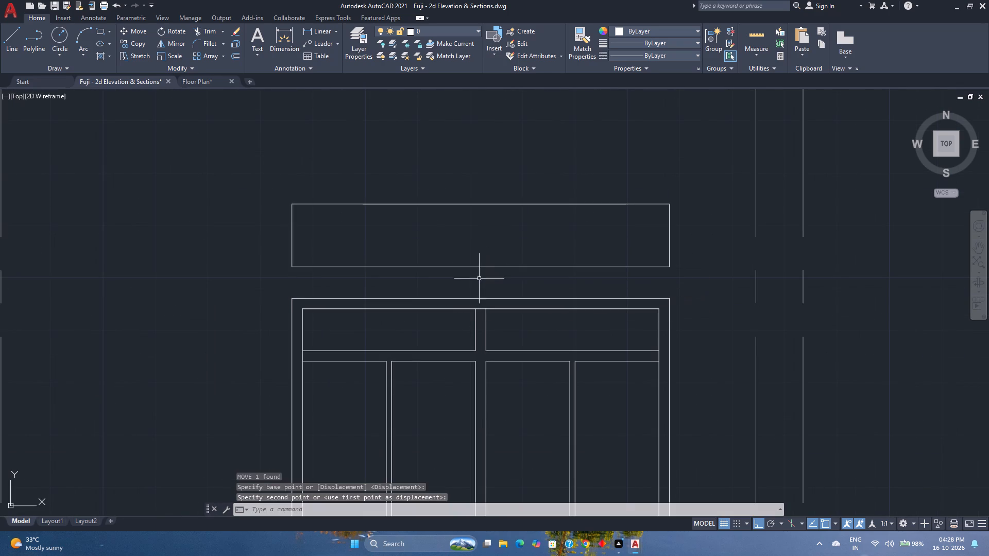
Stretch the shade rectangle's bottom-left corner horizontally outward by about 11" to form a sloped side.
click(353, 236)
click(260, 241)
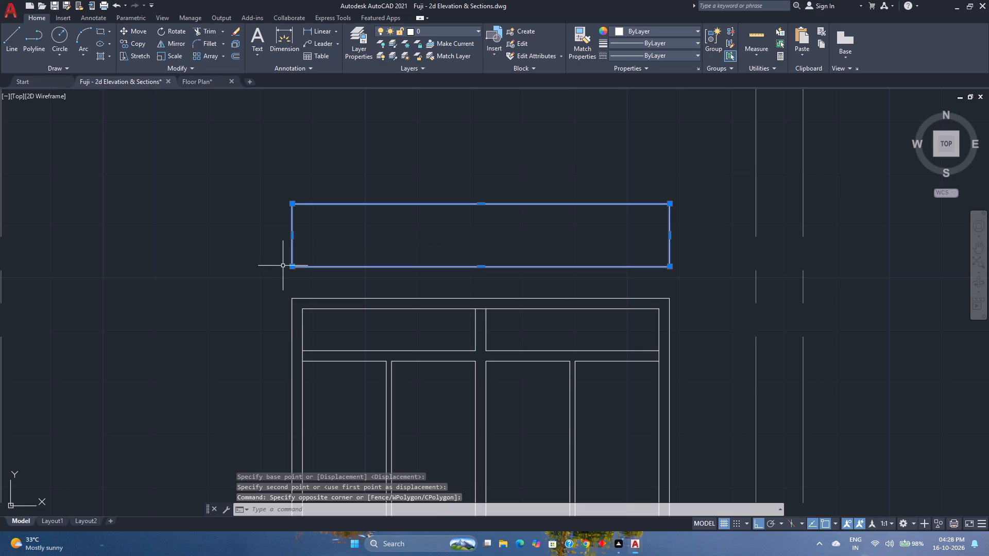
click(294, 267)
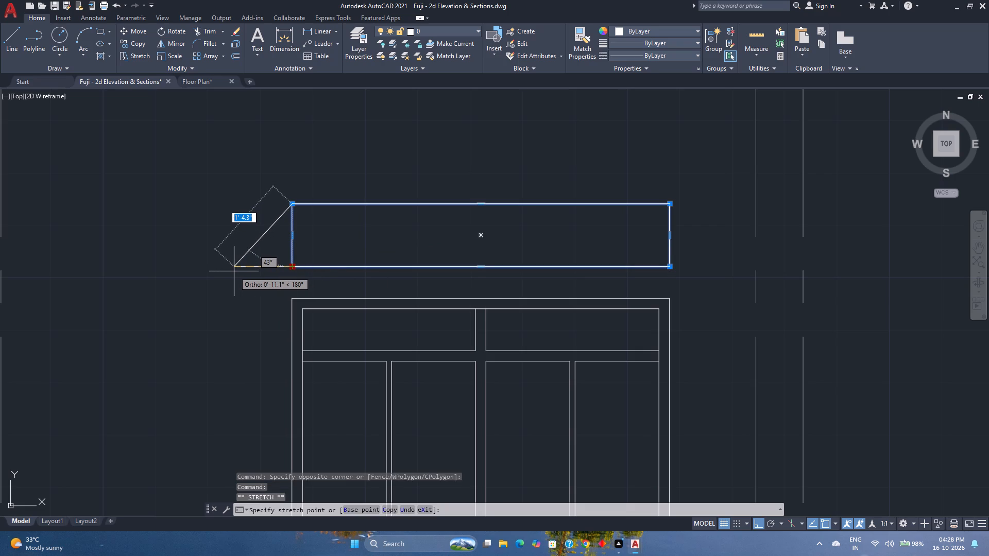
click(236, 272)
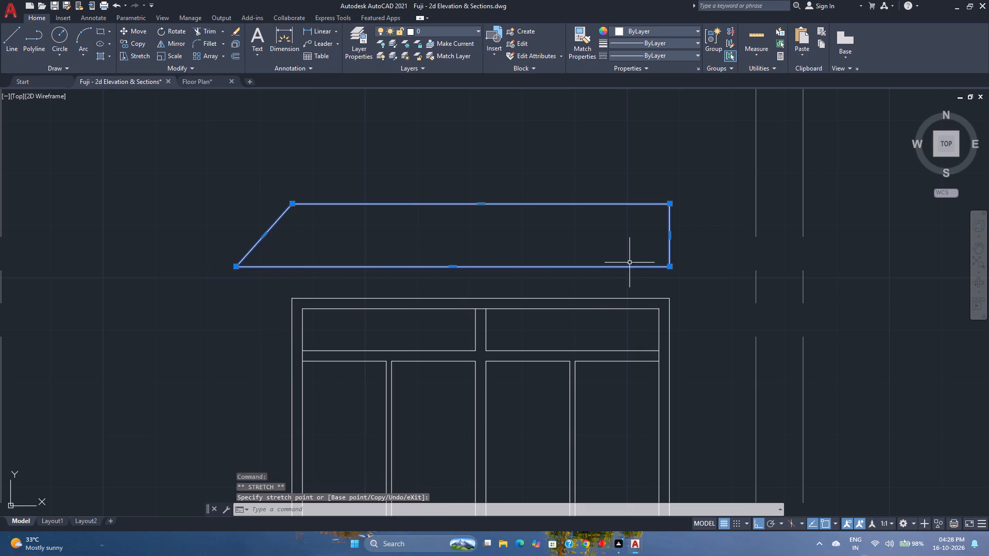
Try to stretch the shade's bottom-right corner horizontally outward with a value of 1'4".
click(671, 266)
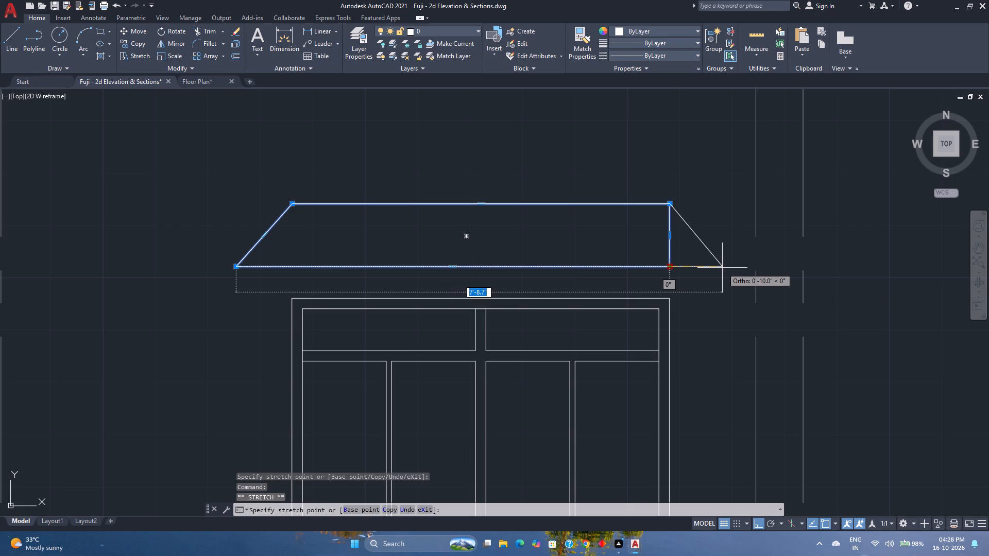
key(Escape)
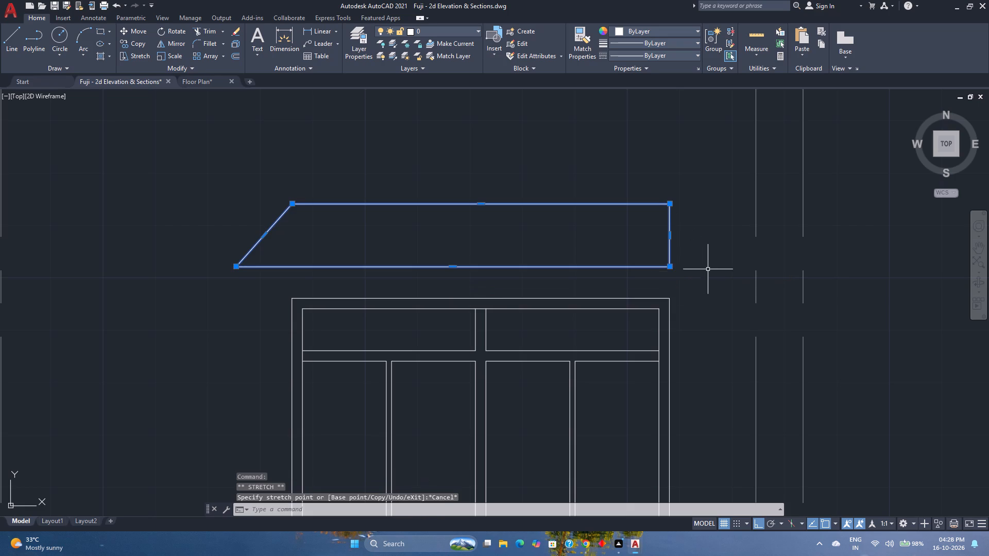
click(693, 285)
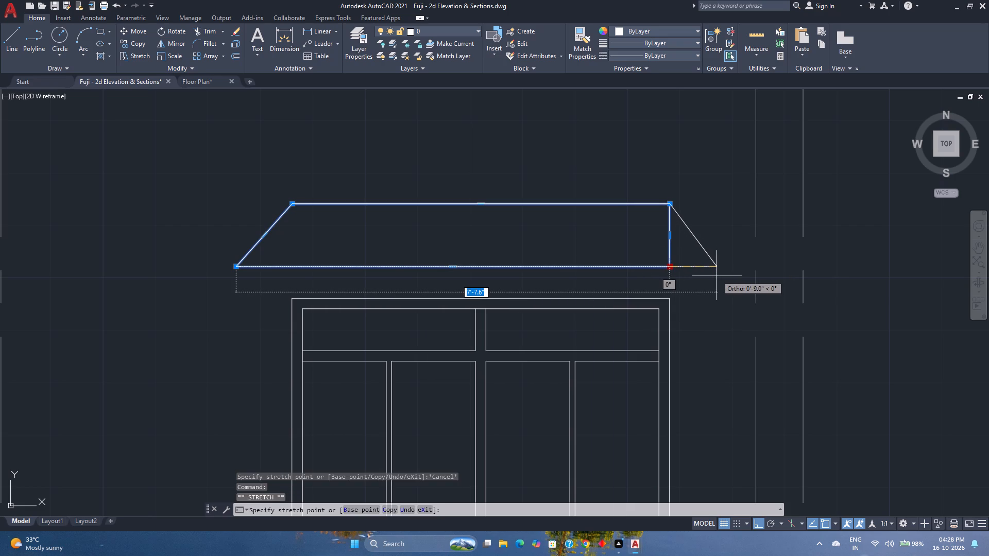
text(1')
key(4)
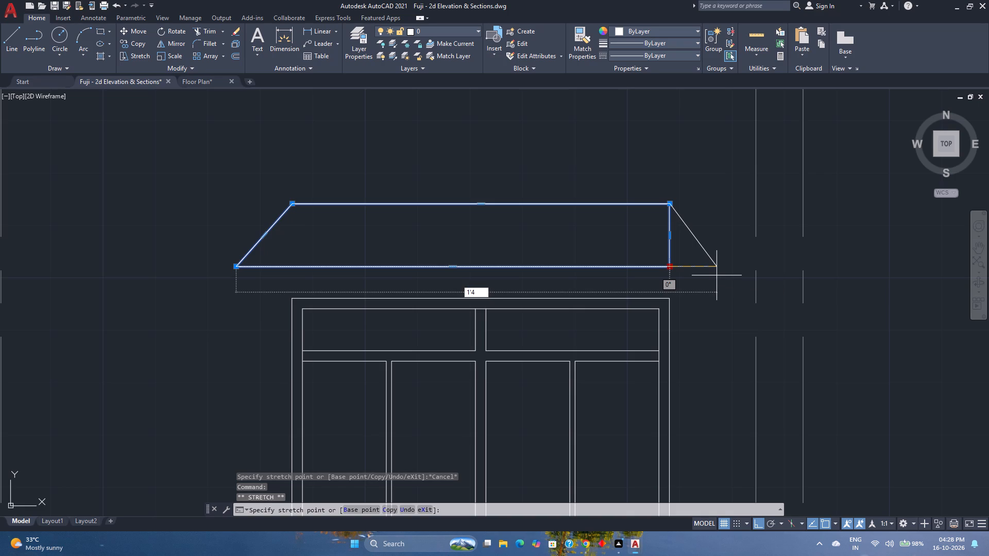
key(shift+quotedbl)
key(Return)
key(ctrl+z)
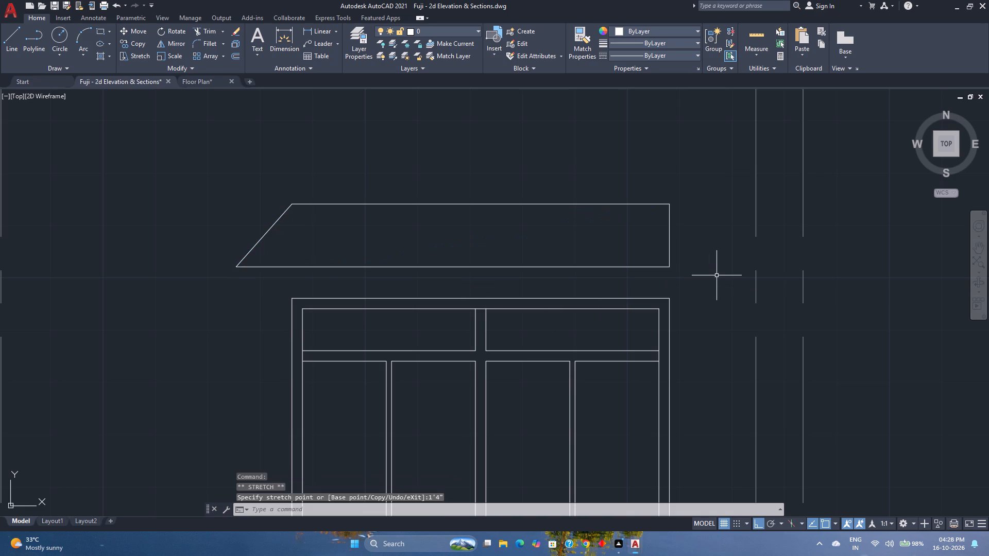
Explode the shade outline above the right-hand window into separate lines.
click(659, 266)
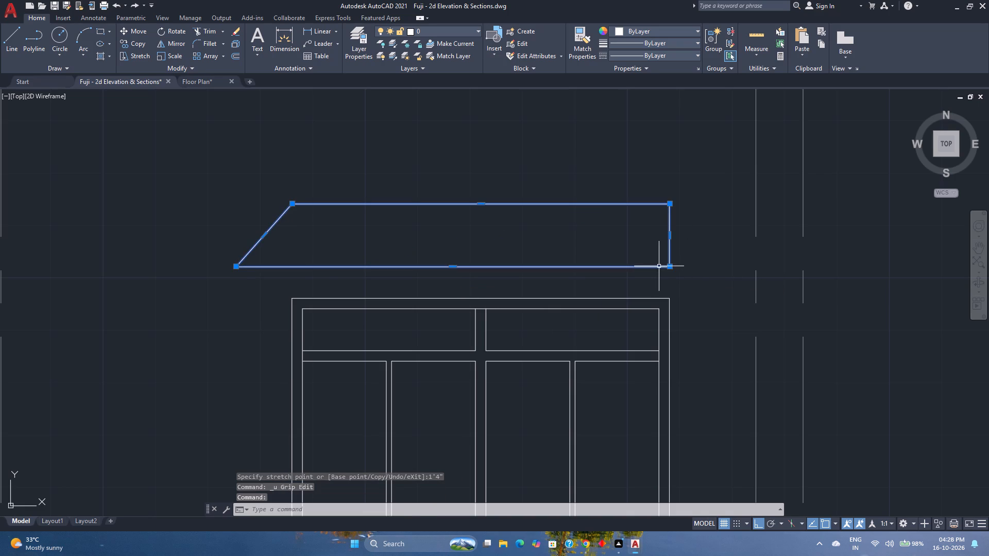
click(671, 266)
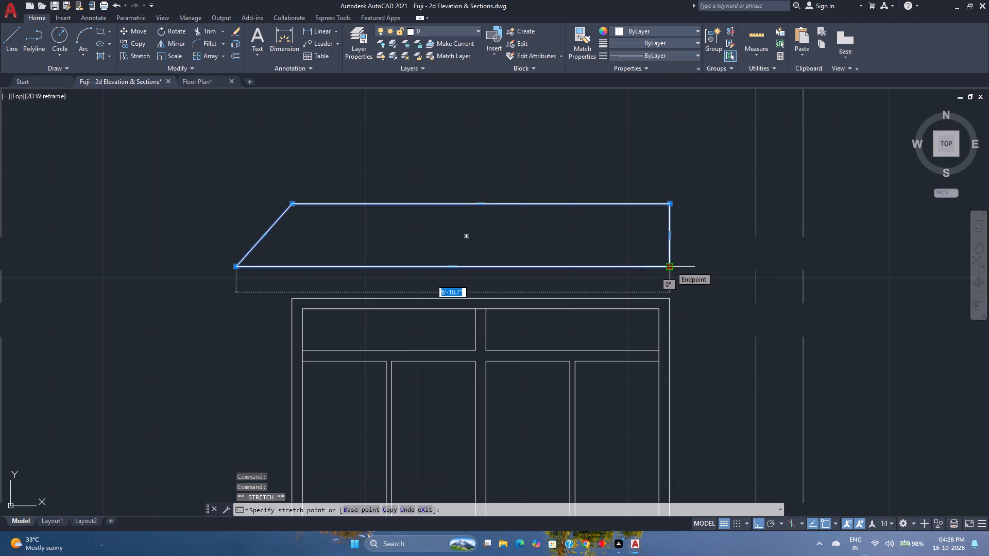
key(Escape)
key(e)
key(c)
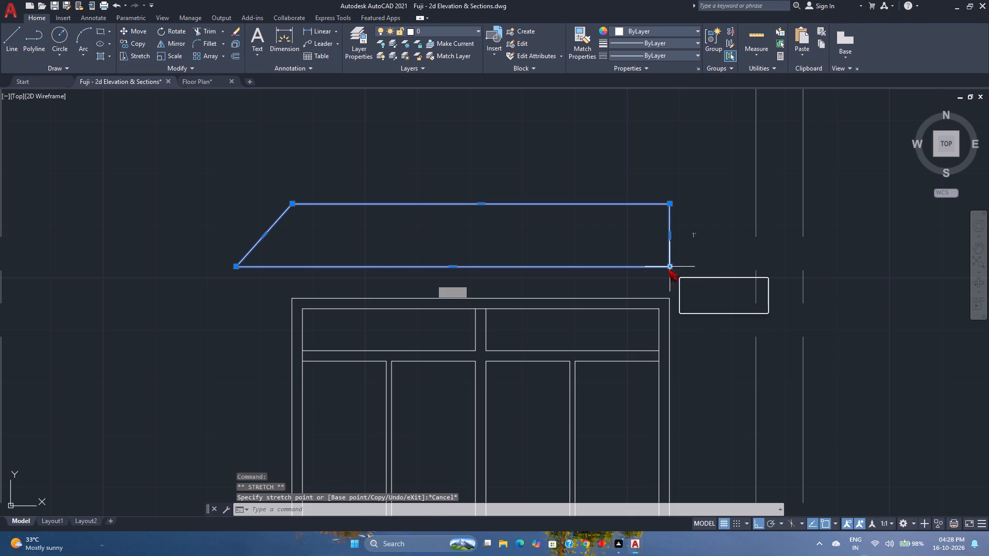
text(ex)
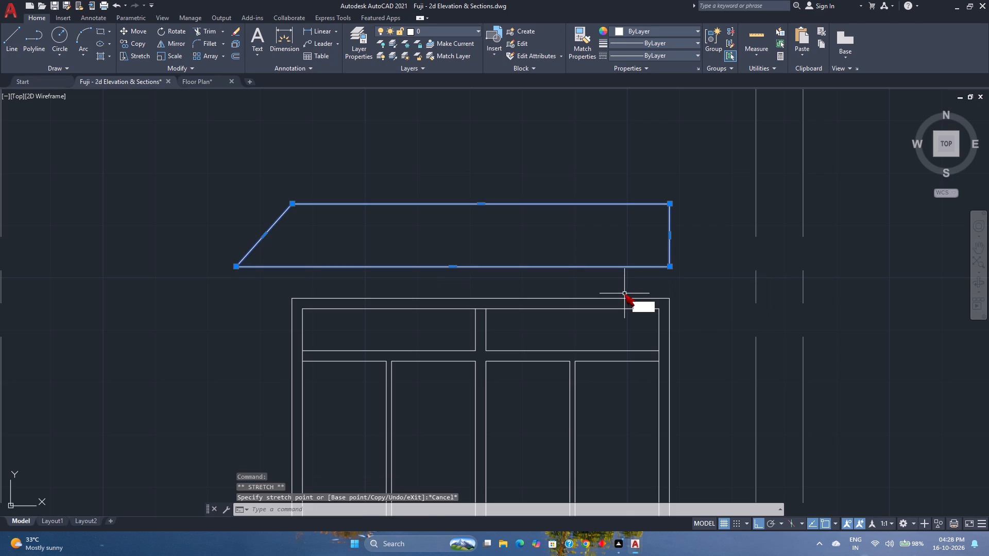
text(pl)
key(o)
key(Return)
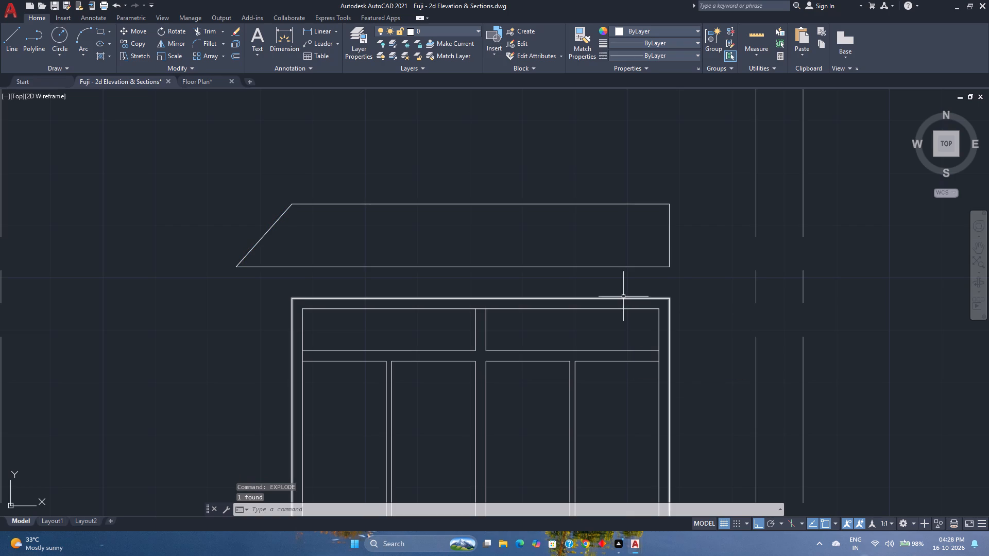
Mirror the shade's sloped left side about the vertical line through the top edge's midpoint, keeping the original.
drag(364, 251, 352, 248)
click(233, 230)
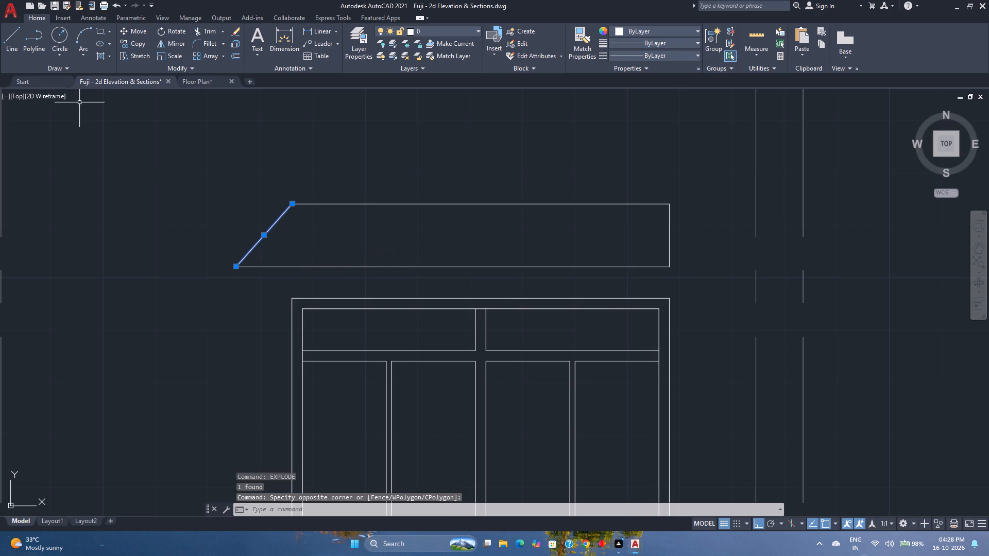
click(178, 43)
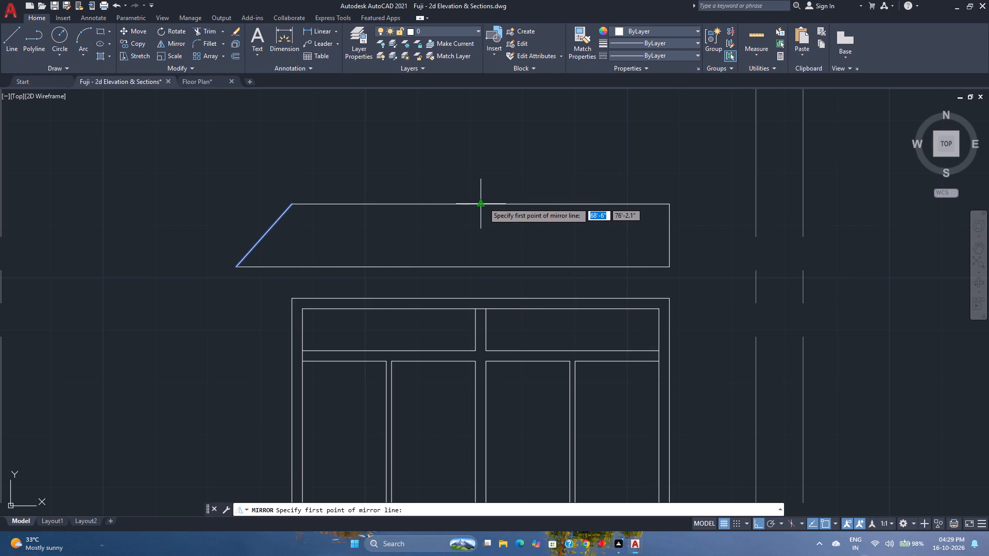
click(483, 202)
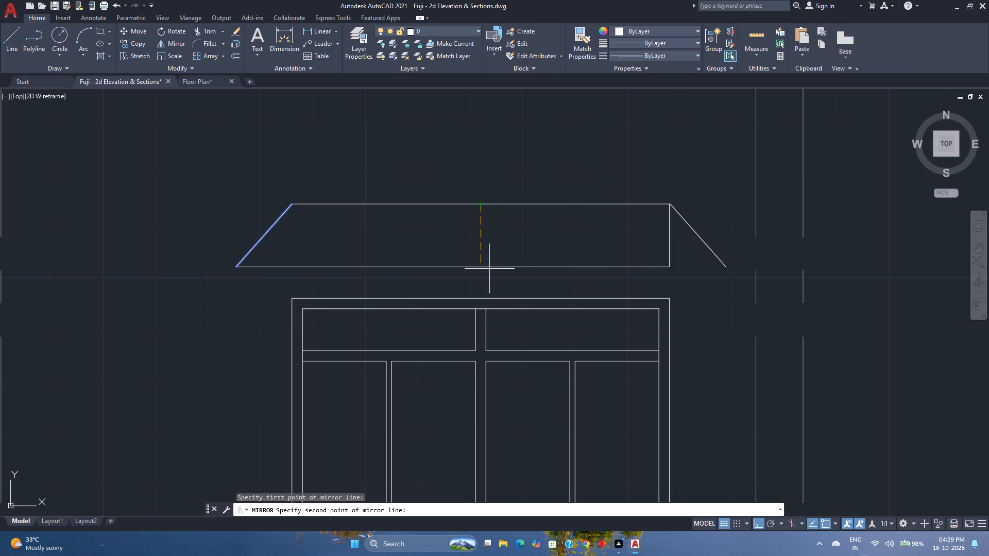
click(477, 268)
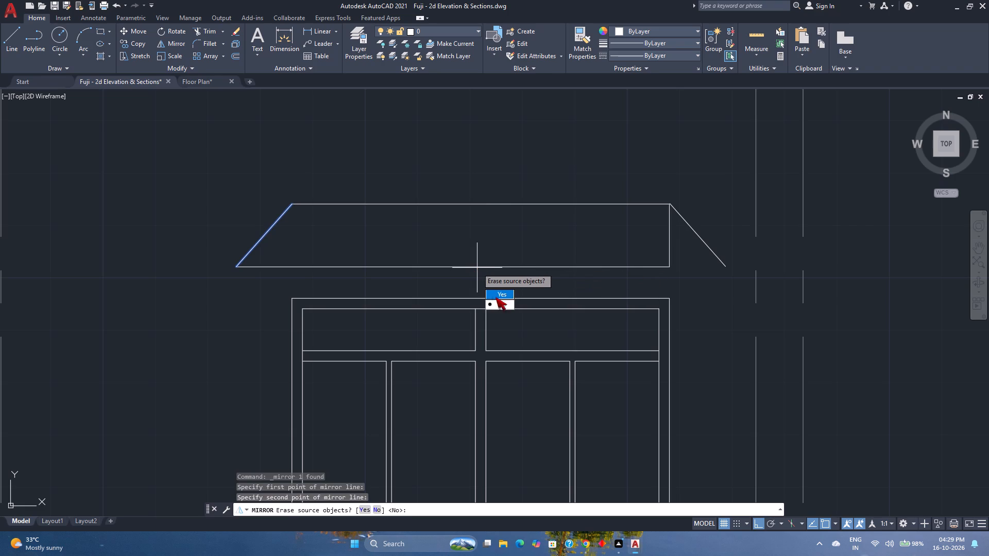
drag(497, 304, 477, 268)
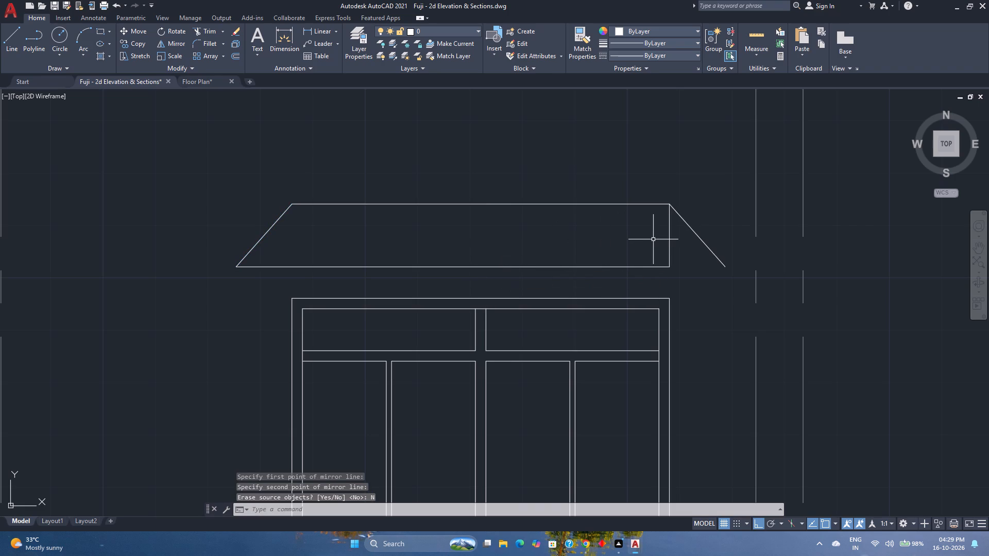
Trim away the vertical line at the right end of the shade, inside the mirrored slope.
text(tr)
key(Return)
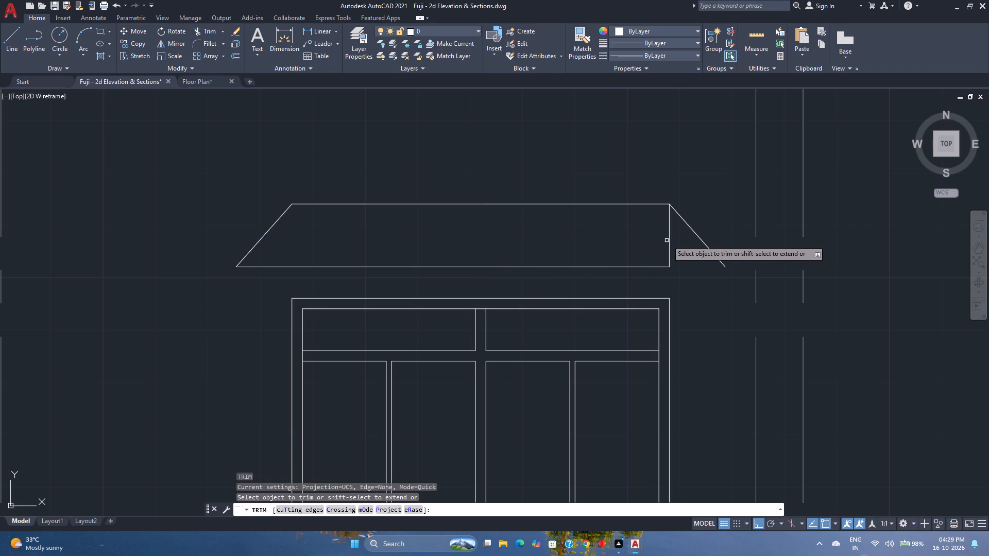
click(671, 236)
key(space)
key(space)
key(space)
key(space)
key(space)
key(space)
key(space)
key(space)
key(space)
key(space)
key(space)
key(space)
key(space)
key(space)
key(space)
key(space)
key(space)
key(space)
key(space)
key(space)
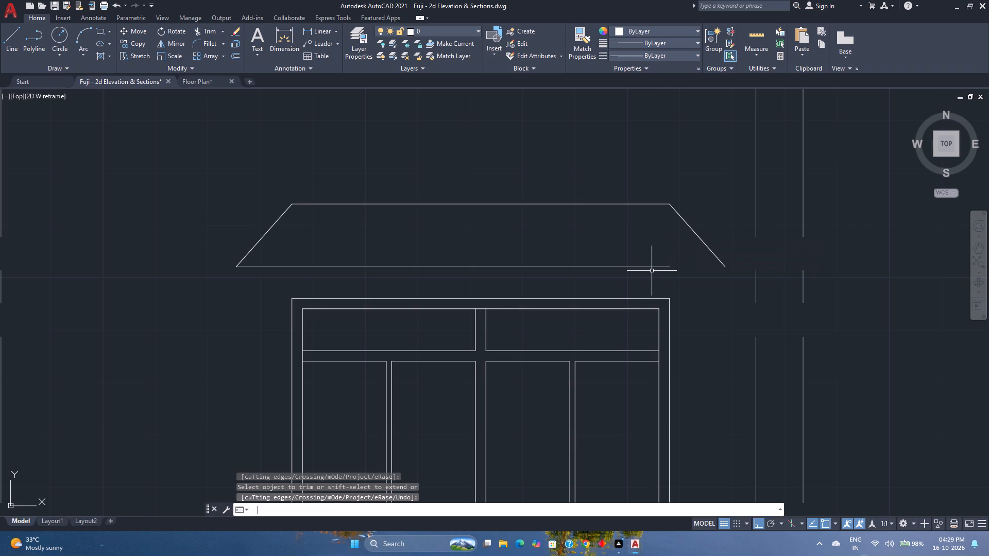
Extend the shade's bottom line to meet the lower end of the mirrored right-hand slope.
key(space)
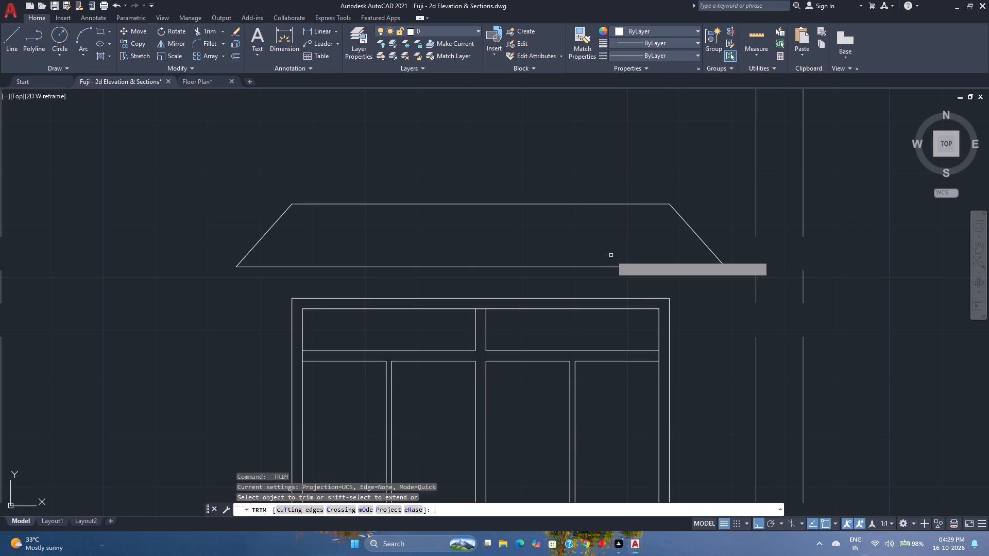
shift+click(632, 267)
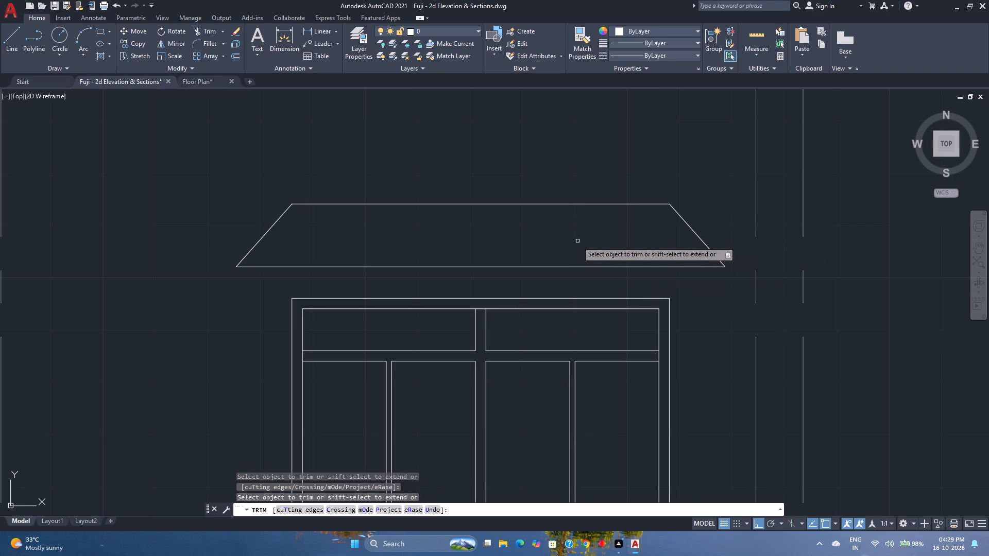
Join the four lines of the shade above the right-hand window into one polyline.
key(Escape)
click(730, 276)
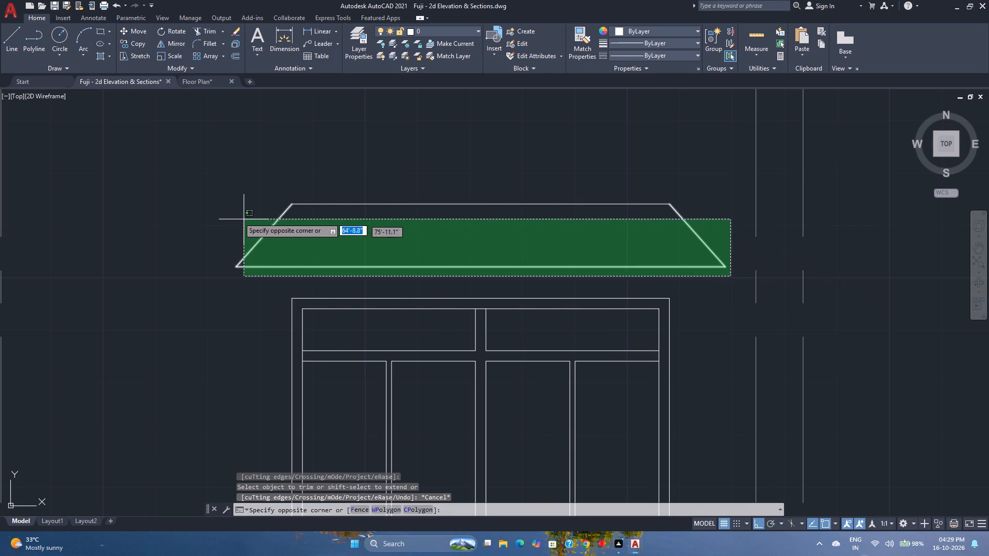
click(219, 187)
key(j)
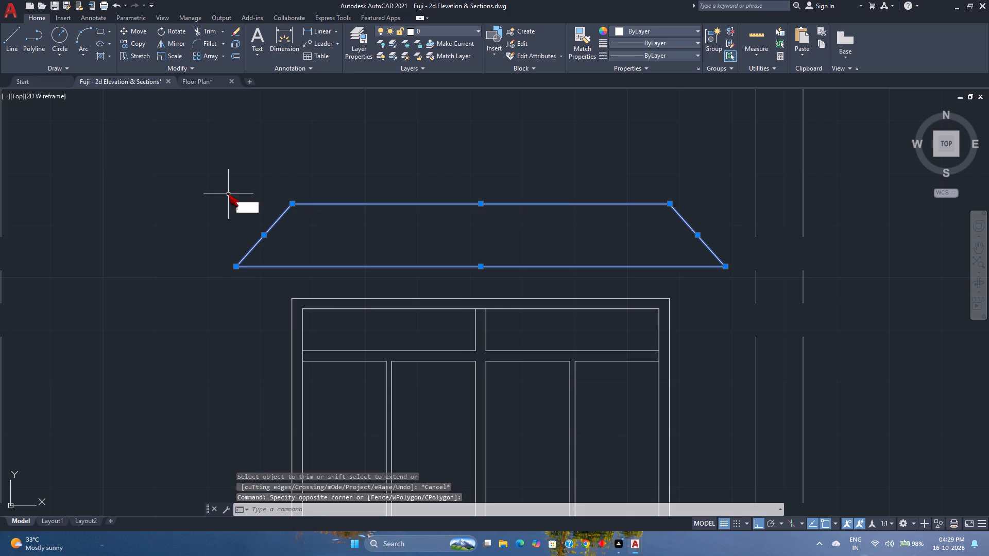
key(Return)
Move the right-hand shade down 6" so its bottom midpoint meets the midpoint of the window frame's top edge.
click(410, 267)
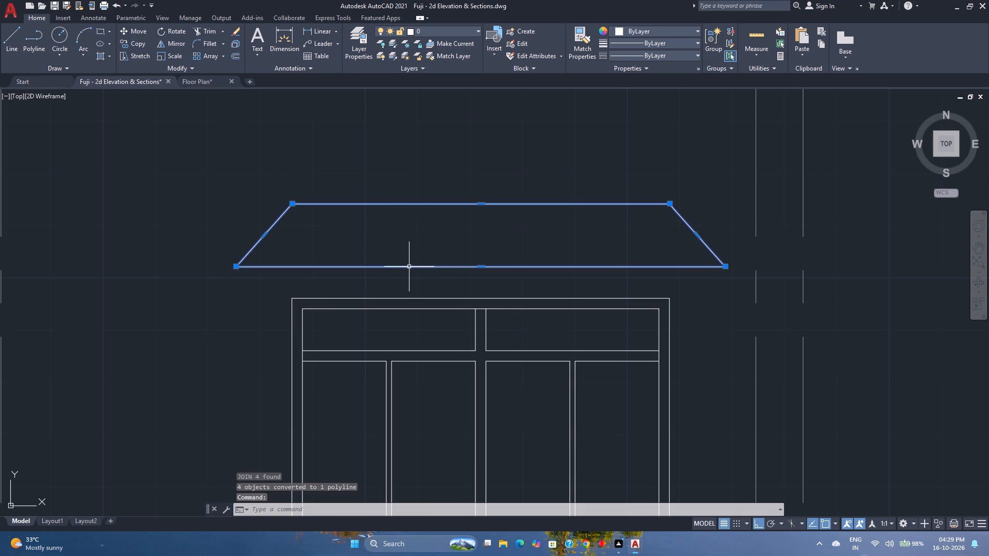
click(134, 30)
click(482, 267)
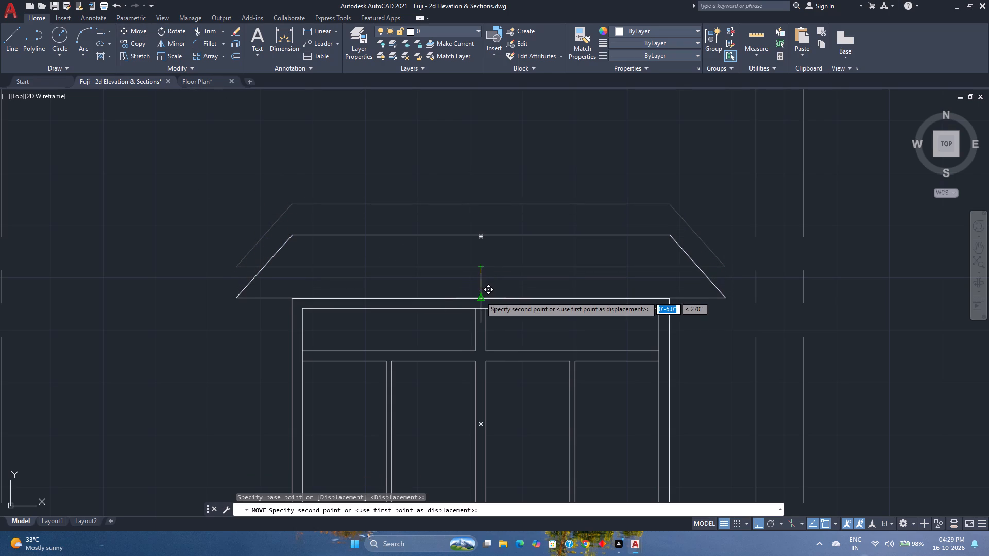
click(480, 296)
Group the right-hand window together with its shade.
scroll(480, 296, down, 2)
click(560, 407)
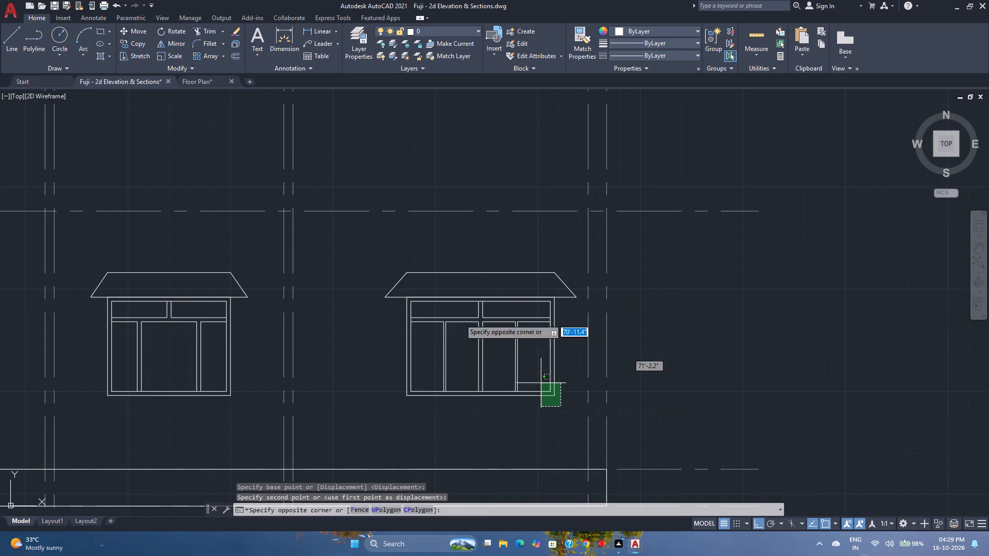
click(326, 229)
key(g)
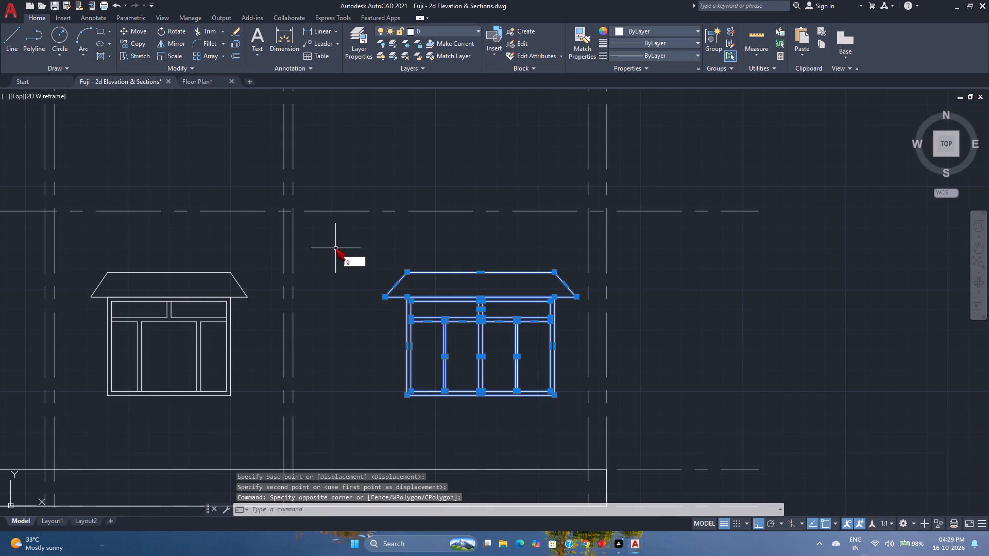
key(Return)
Copy the plinth's top line up to the next two horizontal grid lines above, using its left end as base point.
scroll(392, 315, down, 2)
middle_drag(392, 315, 404, 333)
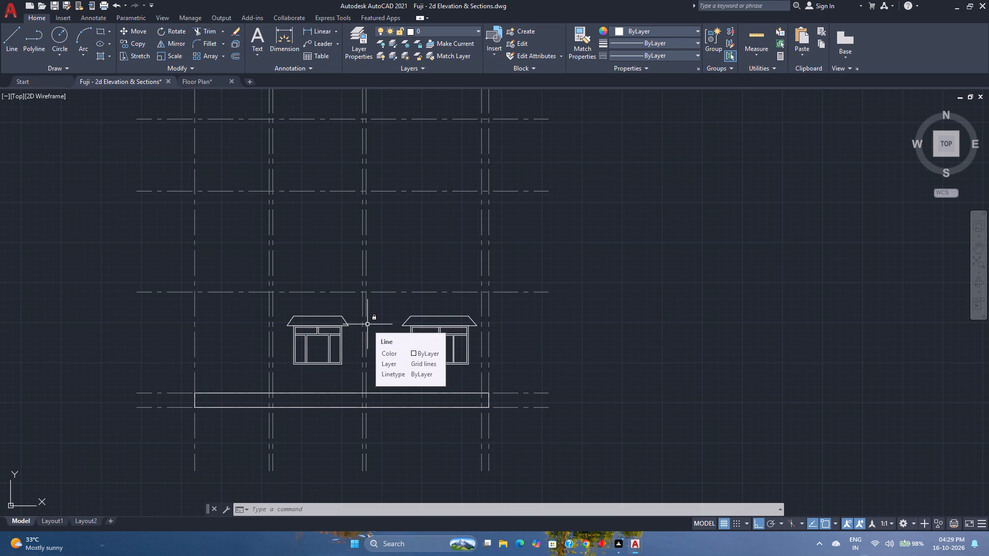
scroll(455, 204, down, 1)
scroll(468, 216, up, 1)
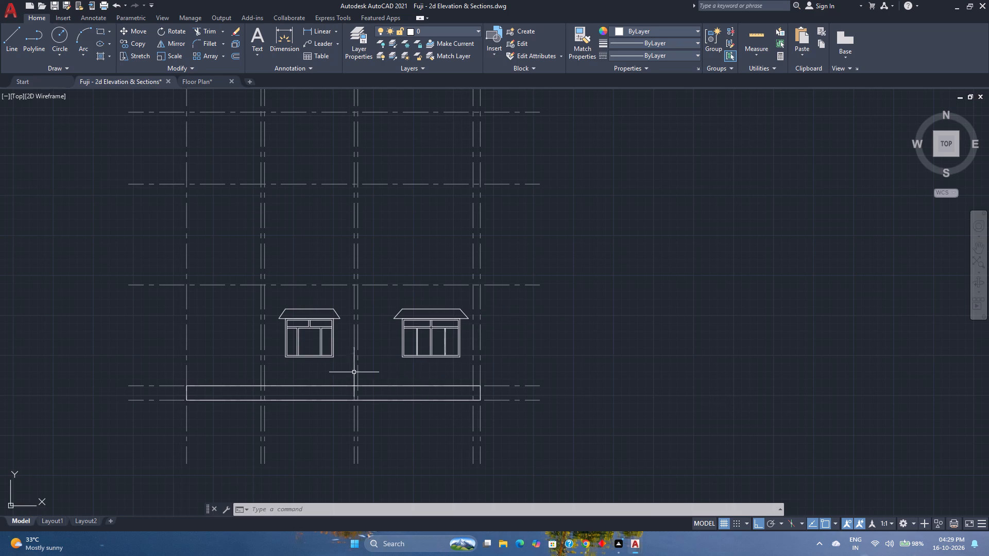
click(238, 387)
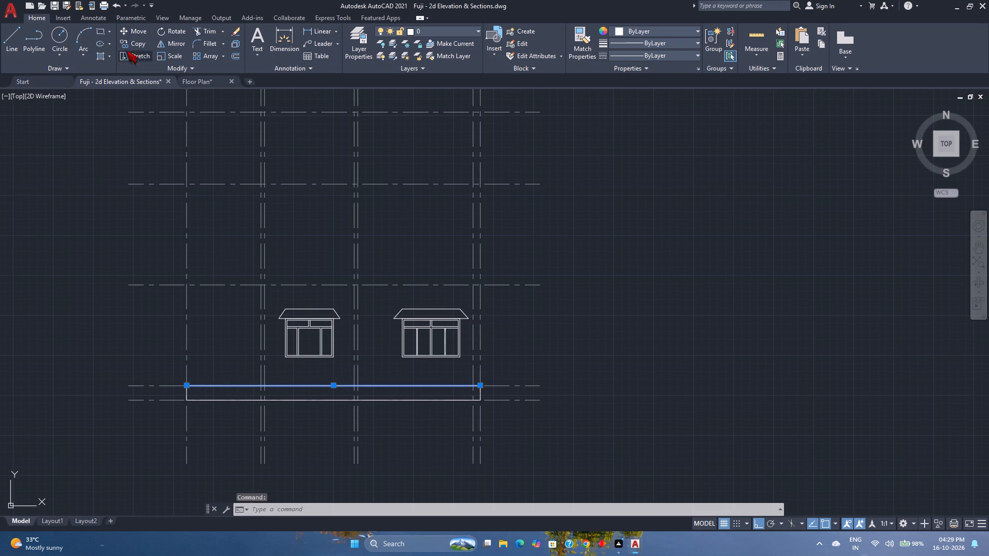
click(134, 47)
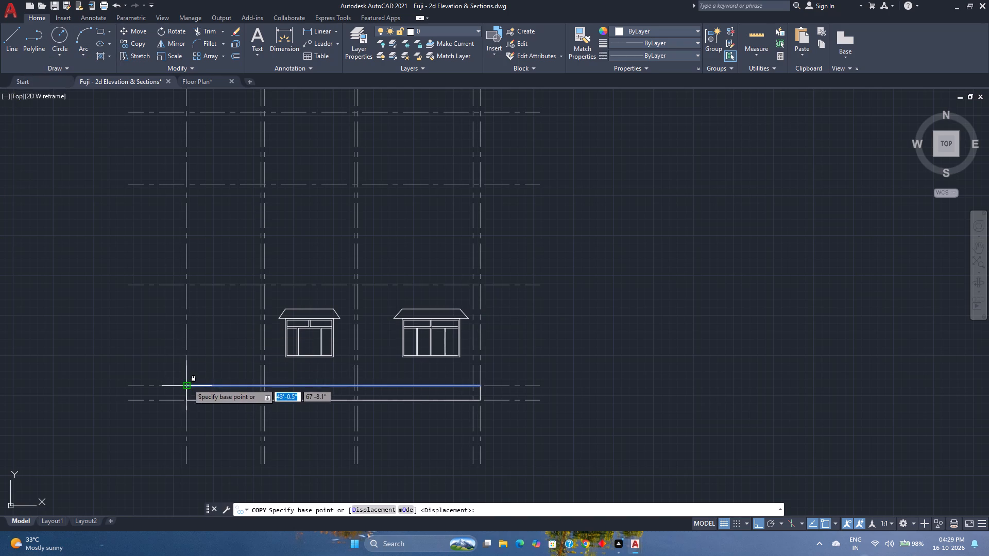
click(187, 384)
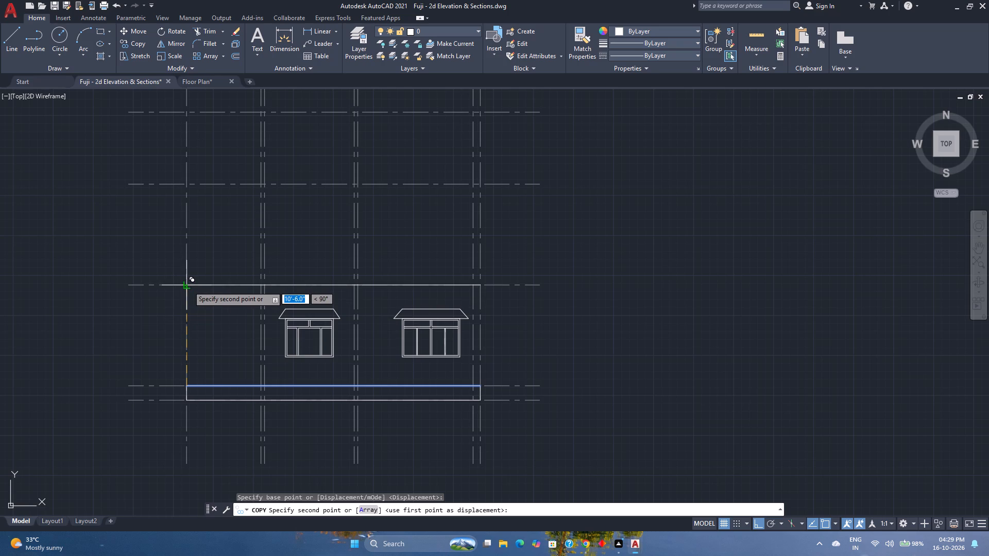
click(188, 286)
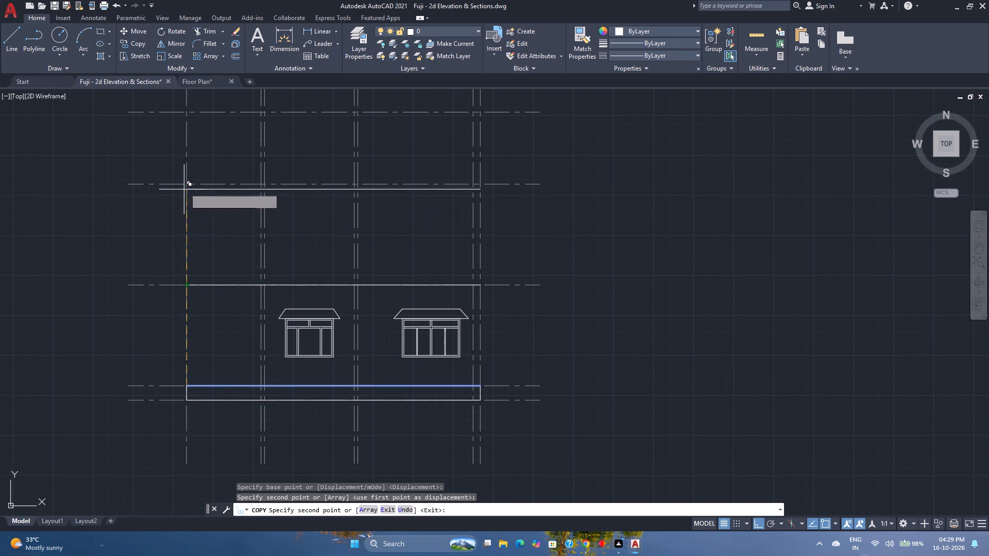
click(186, 182)
middle_drag(220, 258, 275, 382)
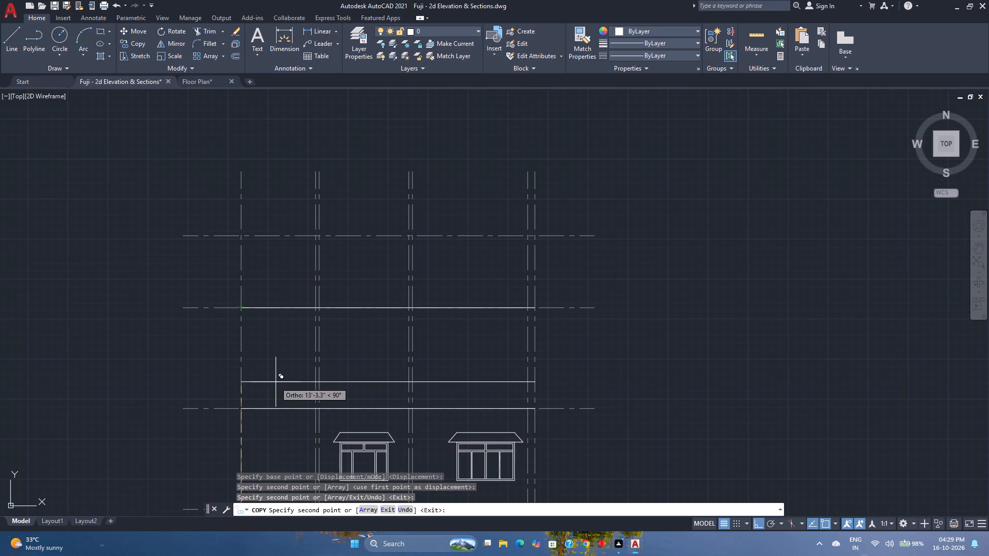
key(Escape)
Draw the outer left wall line from the plinth's top-left corner up to the topmost grid line, continuing 10' to the right.
scroll(272, 380, down, 1)
middle_drag(272, 380, 269, 343)
middle_drag(269, 374, 270, 349)
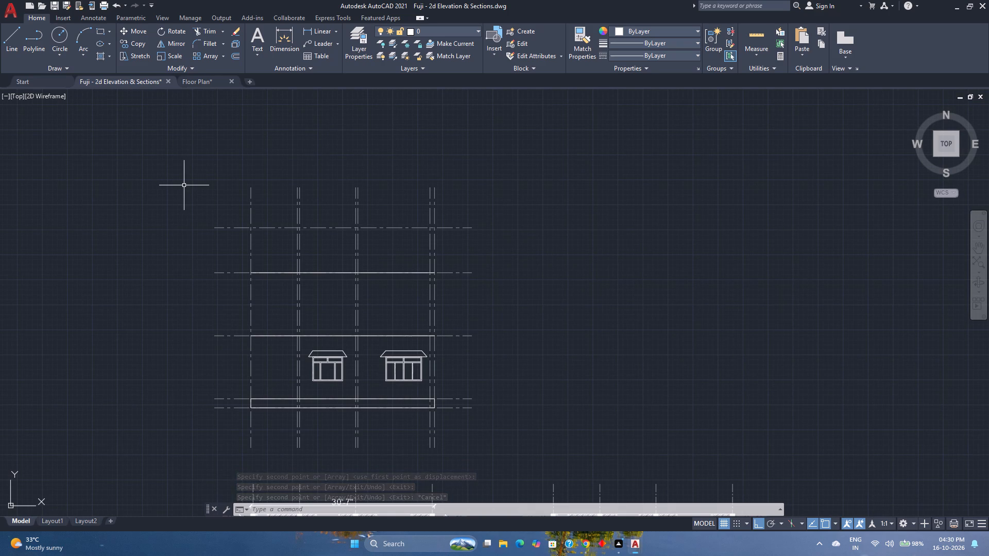
click(10, 43)
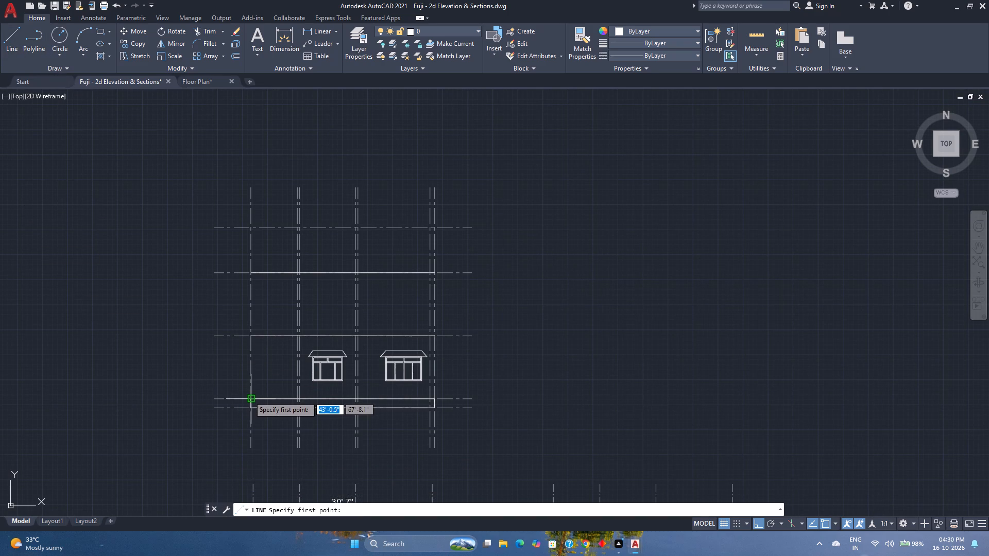
click(249, 396)
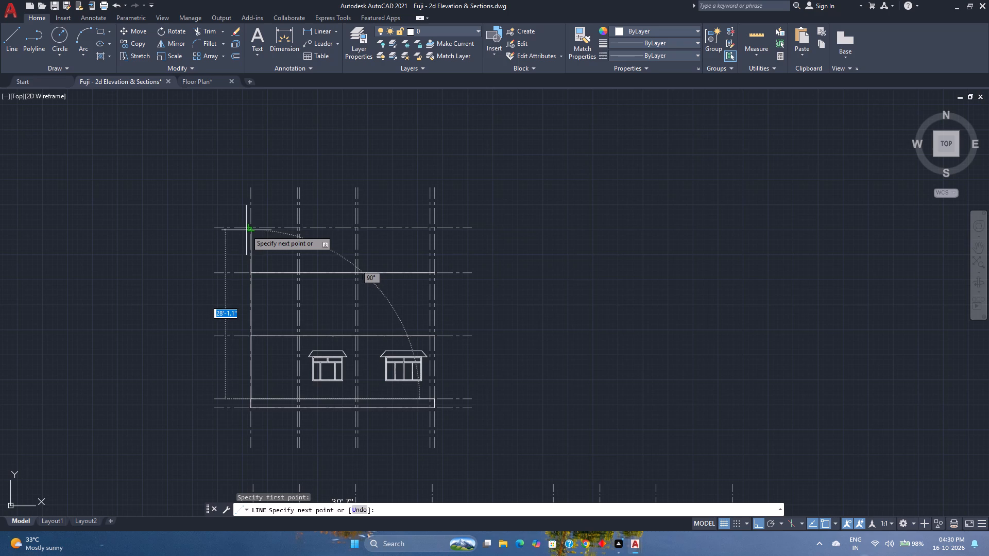
click(248, 228)
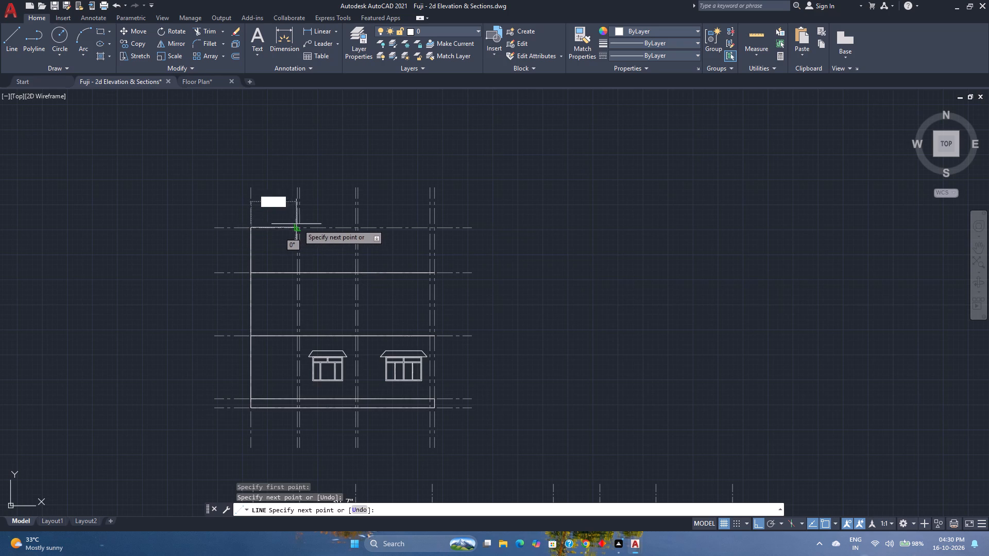
scroll(308, 228, up, 2)
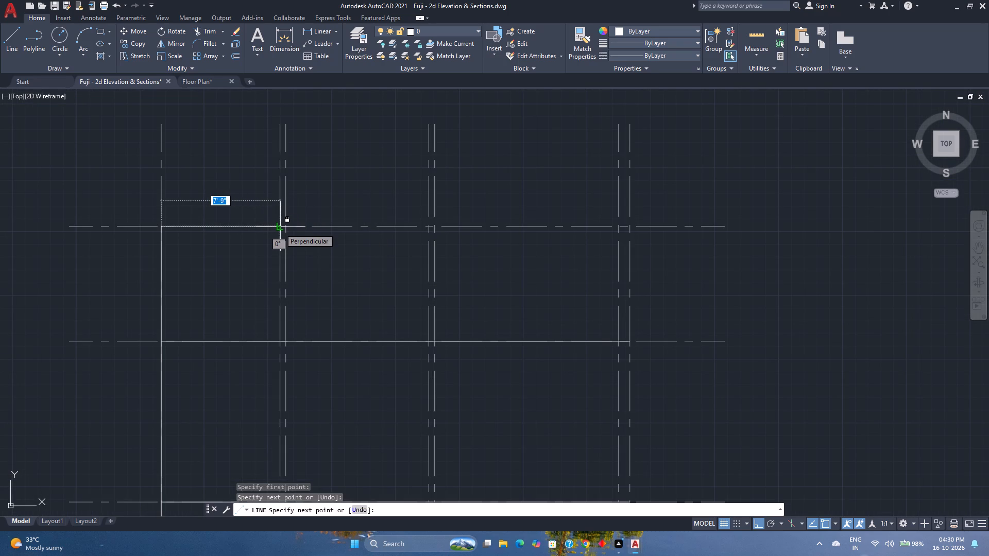
scroll(280, 228, up, 2)
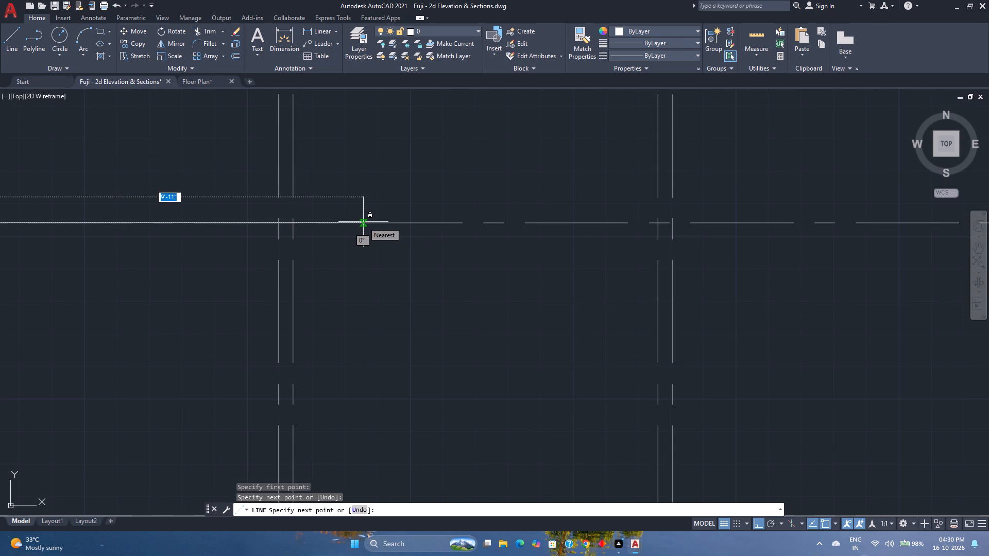
text(10')
key(Return)
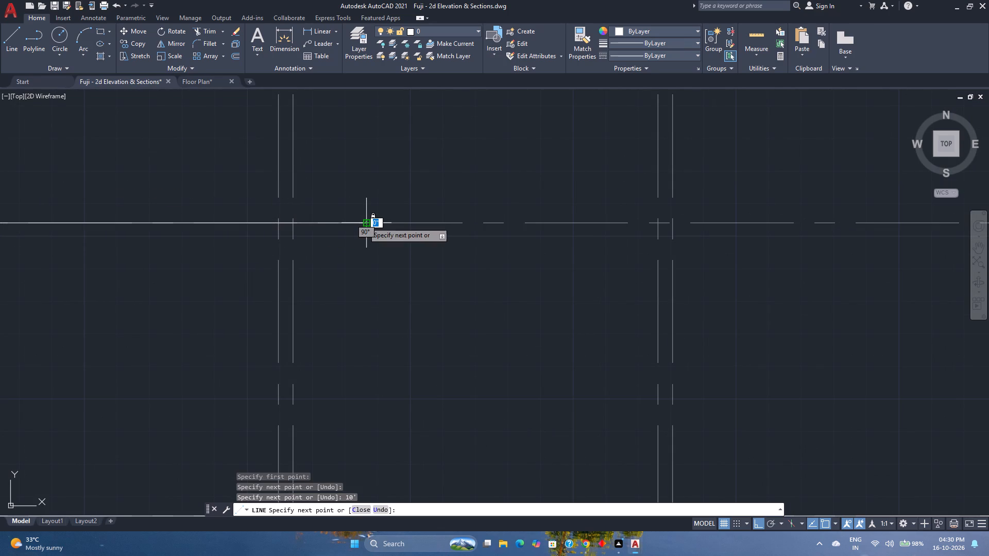
key(Escape)
Offset the horizontal level line just above the windows by 6", once upward and once downward.
scroll(386, 260, down, 3)
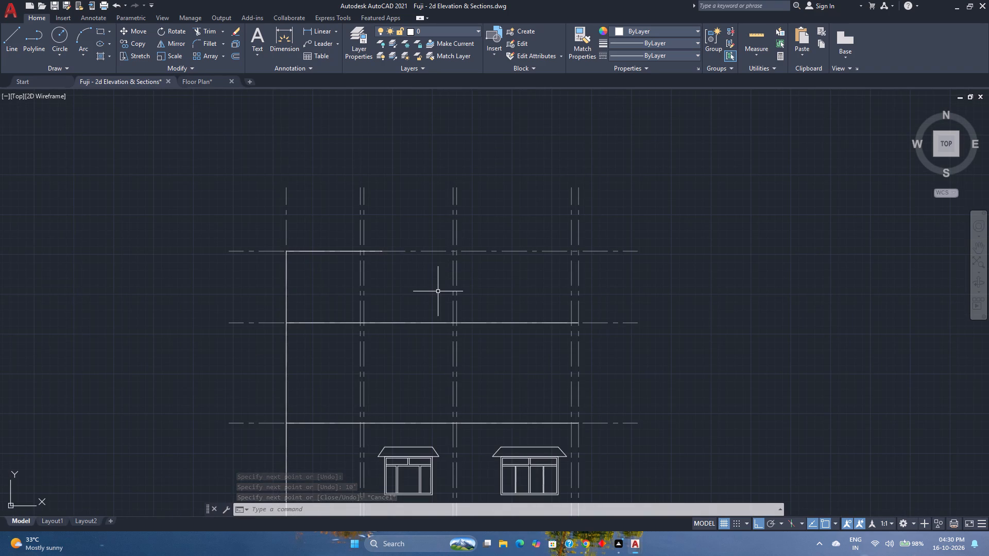
scroll(434, 292, down, 3)
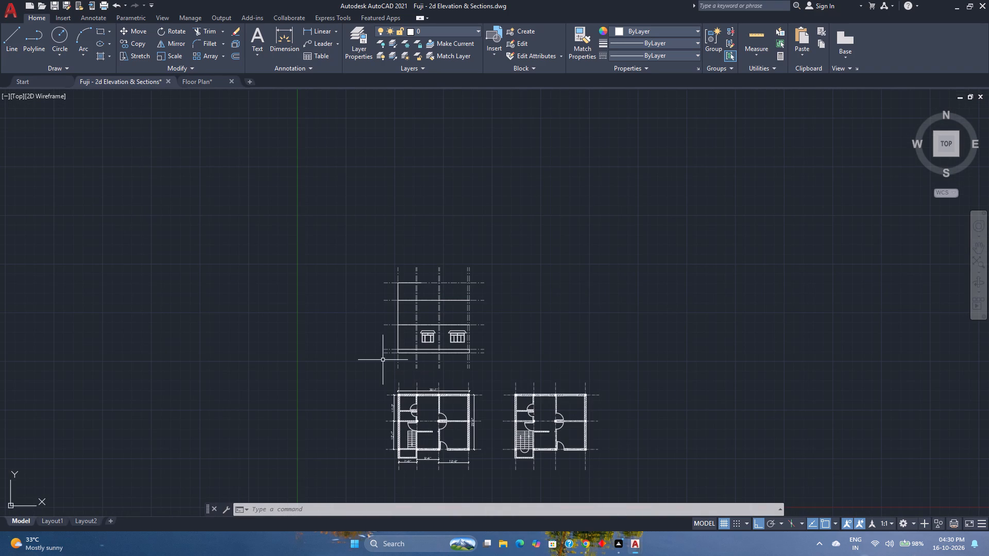
scroll(431, 341, up, 4)
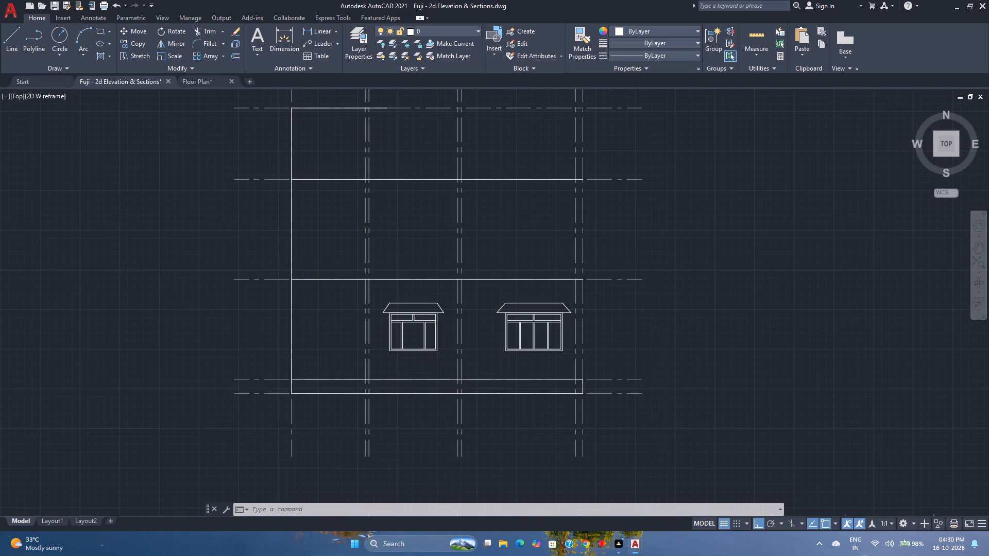
scroll(432, 338, down, 2)
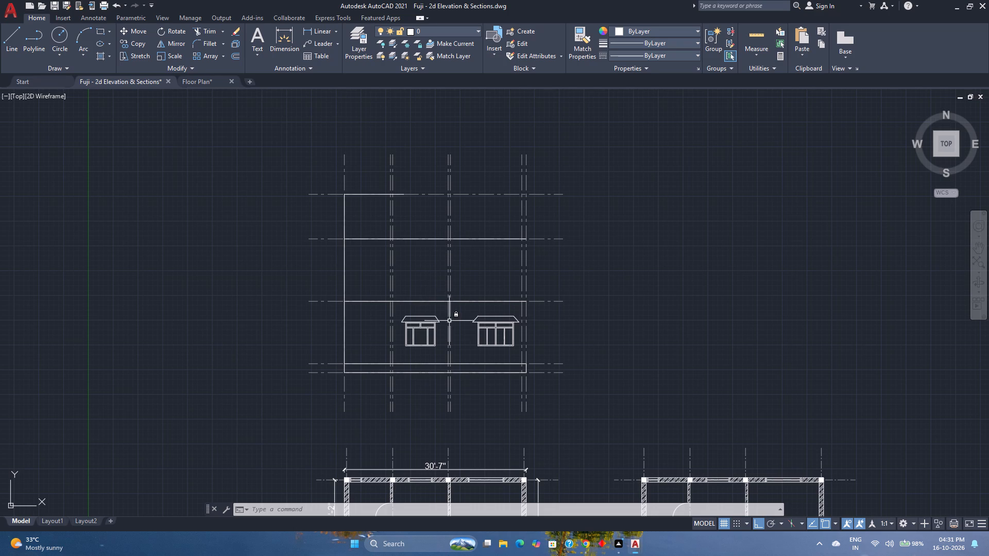
scroll(449, 318, up, 2)
middle_drag(446, 294, 400, 300)
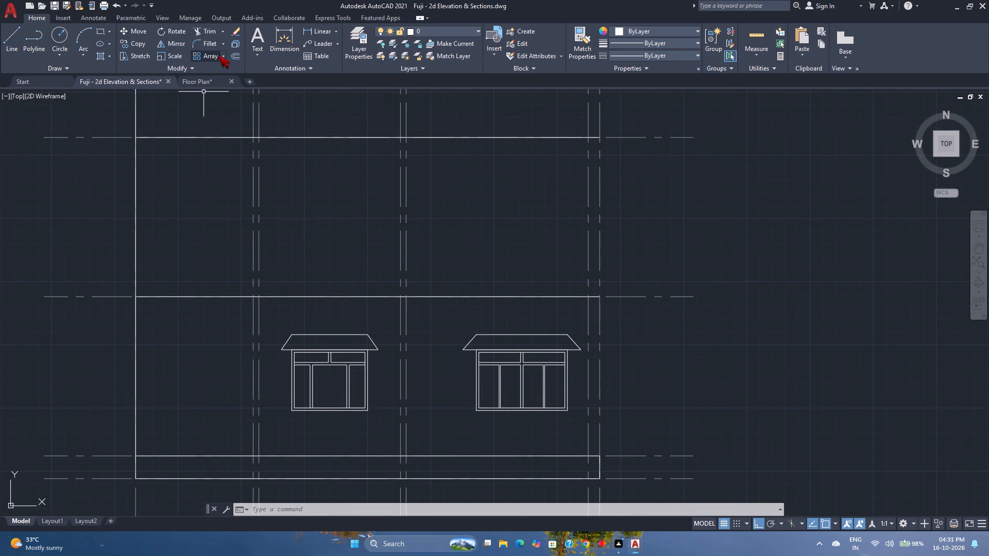
click(236, 55)
key(6)
key(Return)
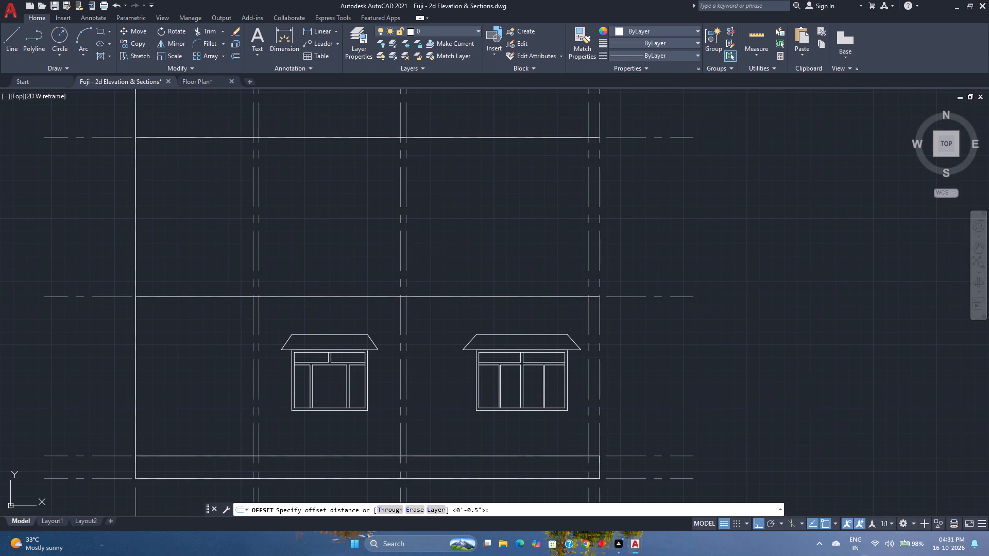
click(362, 296)
click(362, 269)
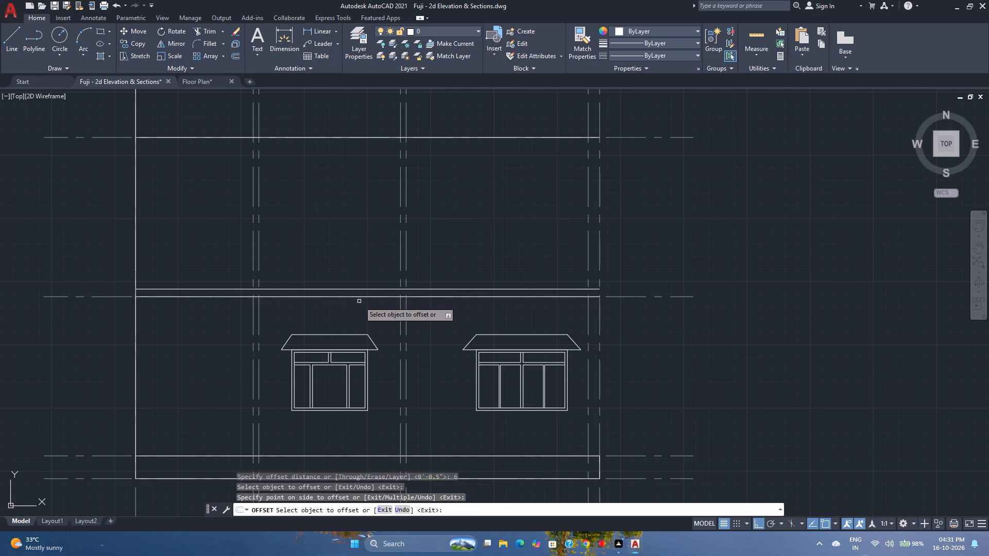
click(360, 298)
click(357, 312)
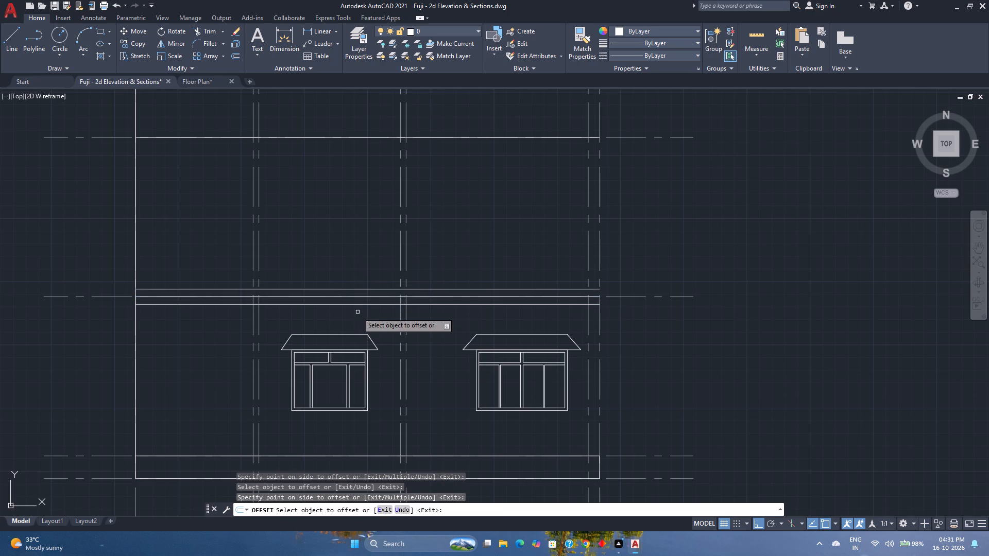
key(Escape)
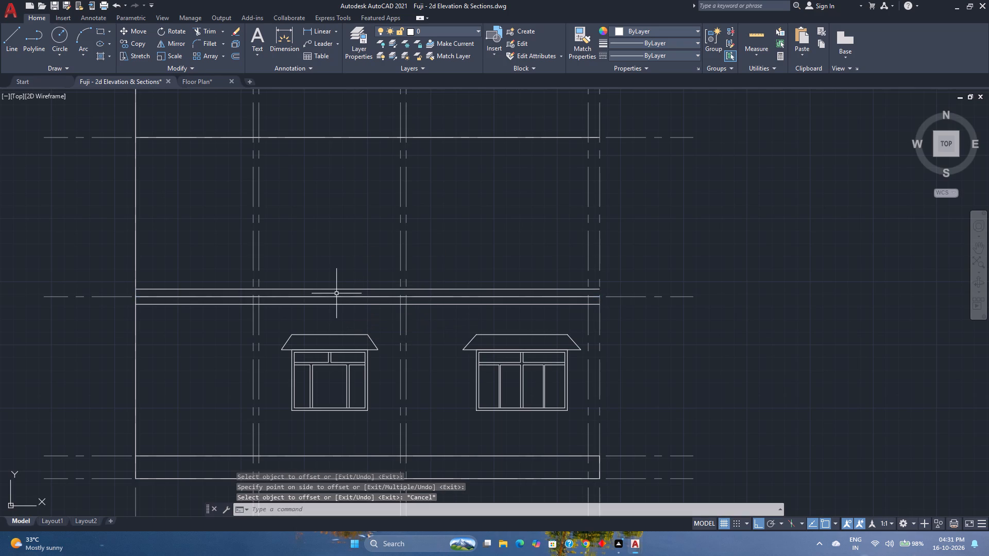
Erase the original level line between the two offset slab lines above the windows.
click(337, 297)
key(Delete)
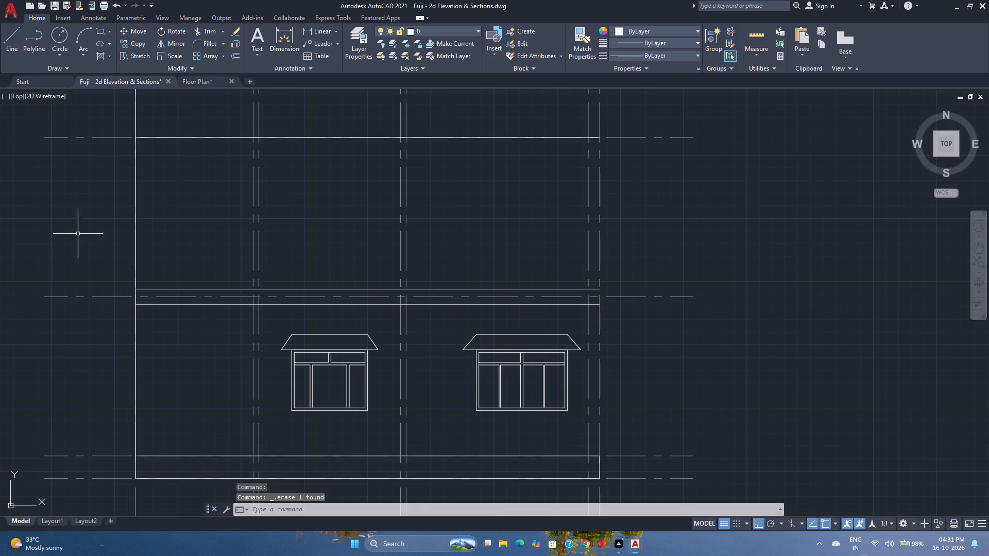
Draw a vertical line from the lower to the upper slab line at the grid line just left of the left-hand window.
click(11, 41)
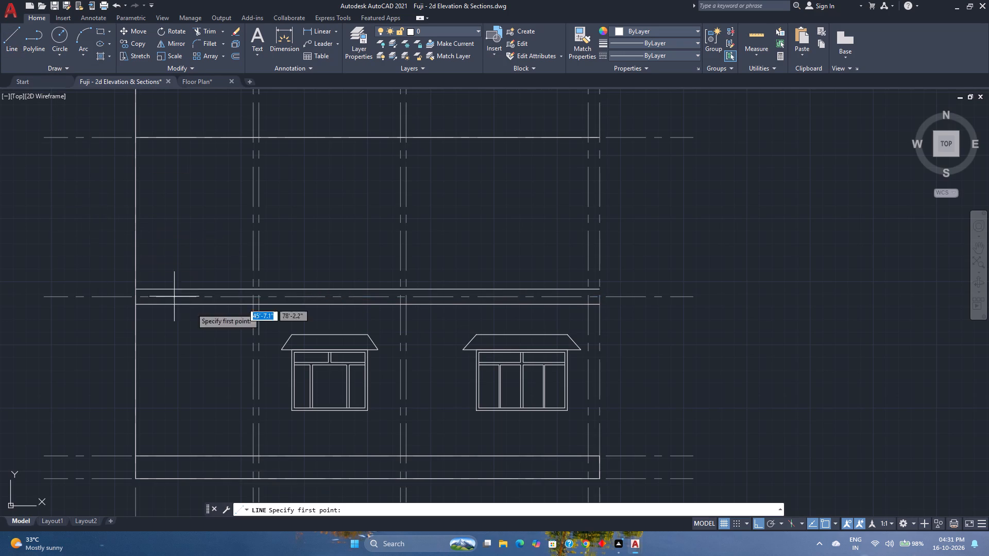
click(257, 304)
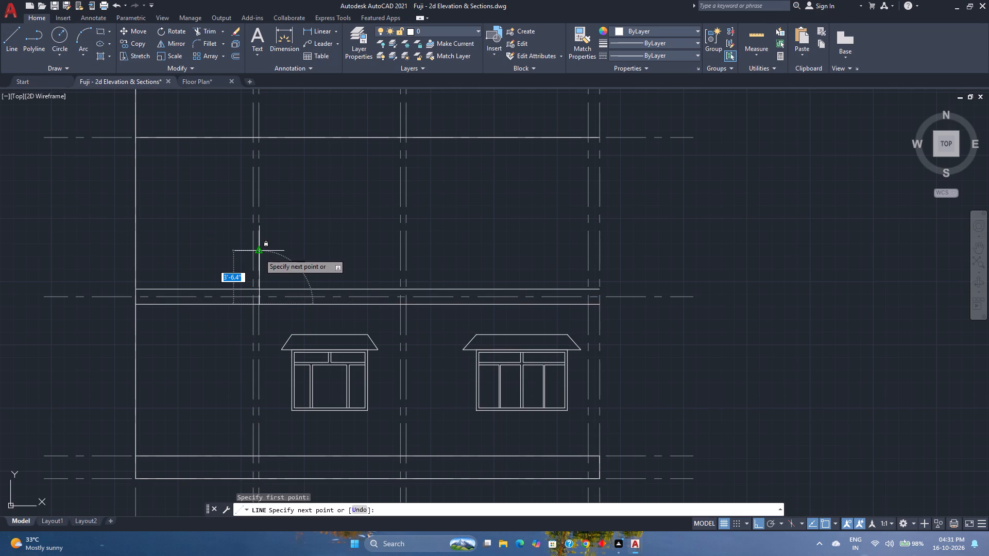
click(257, 289)
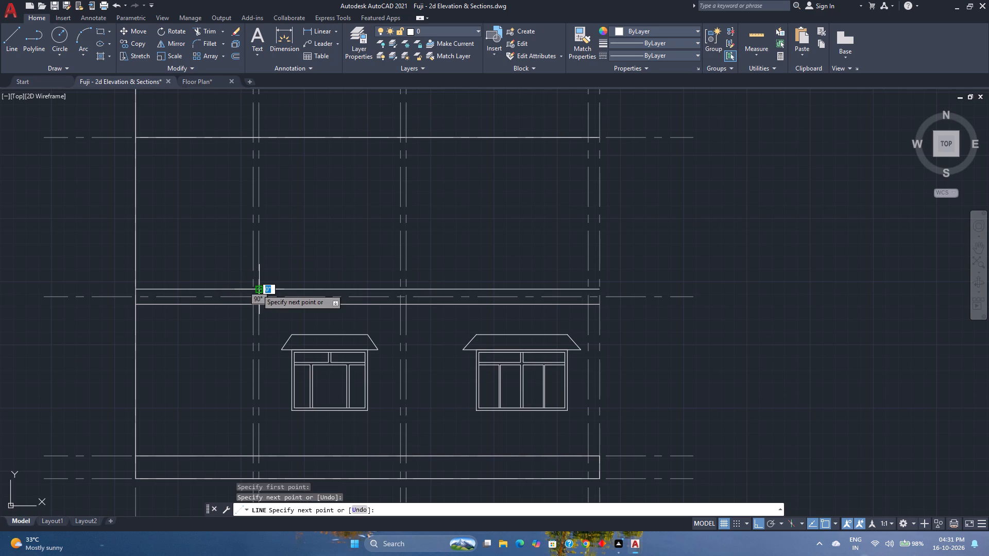
key(Escape)
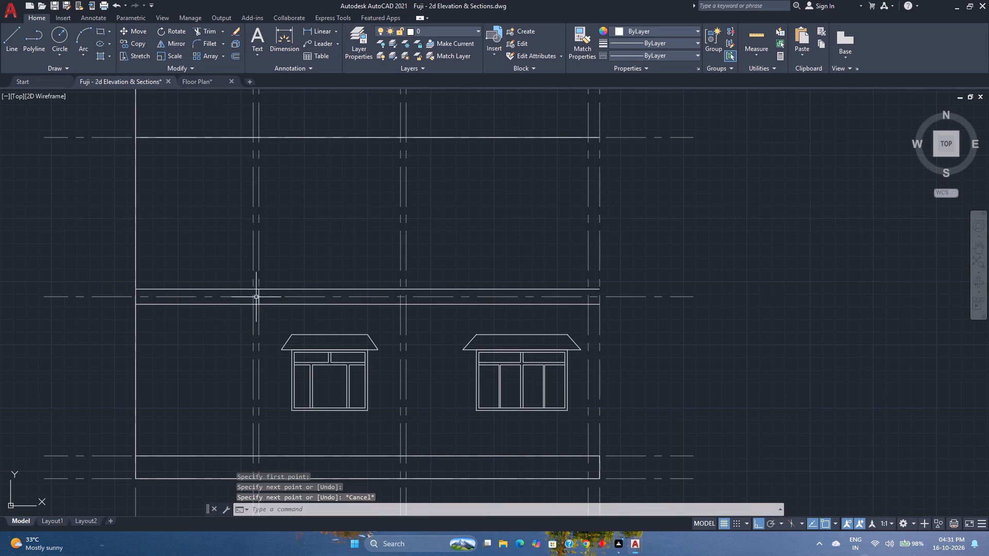
Stretch the top end of the short vertical line near the left-hand window upward by 3'.
click(258, 295)
scroll(258, 295, up, 2)
click(258, 279)
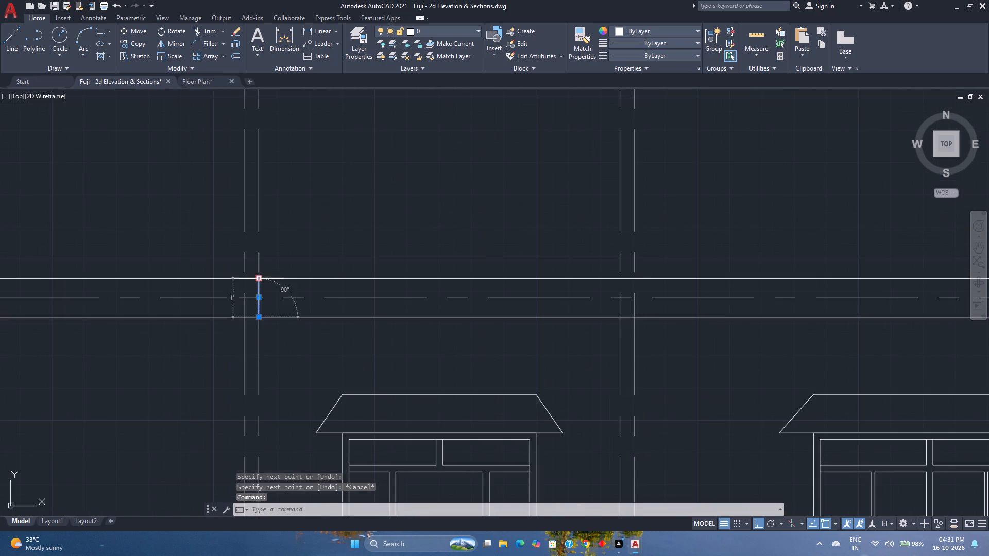
scroll(266, 215, down, 2)
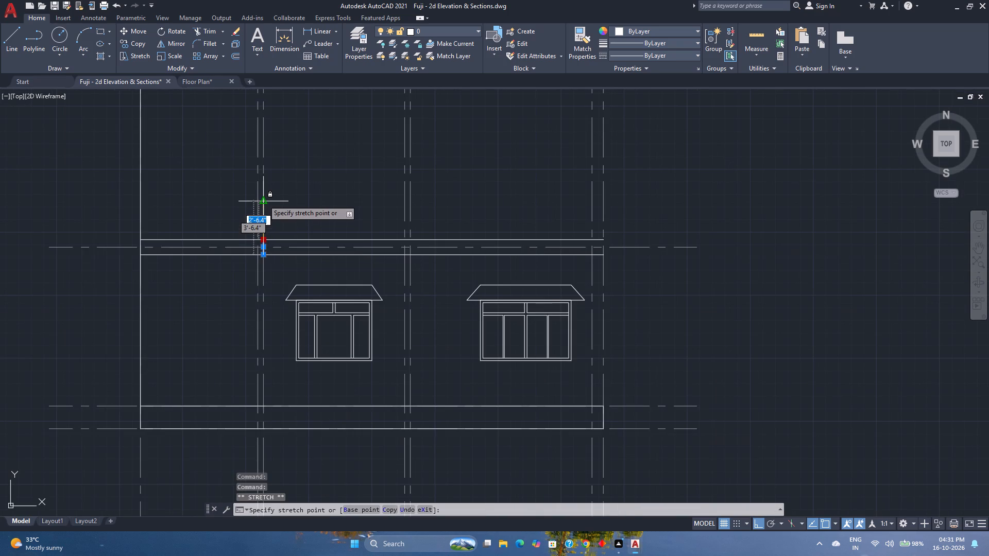
scroll(263, 199, up, 1)
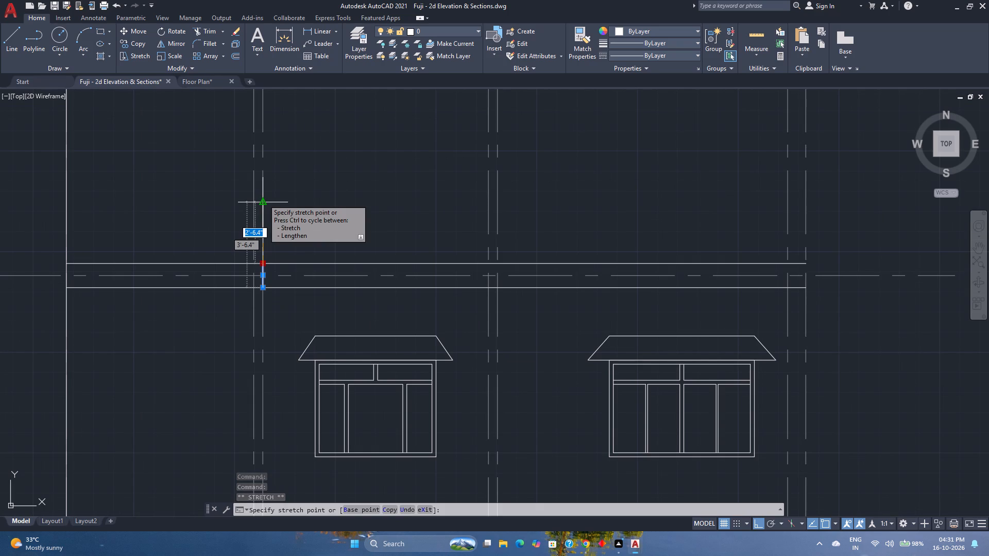
text(3')
key(Return)
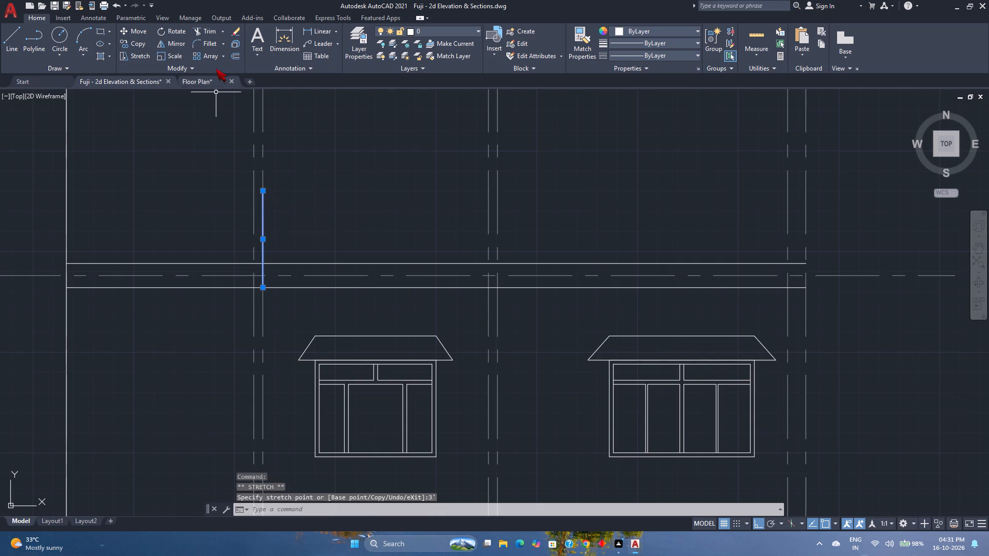
Offset the stretched vertical line 6" to the right.
click(240, 57)
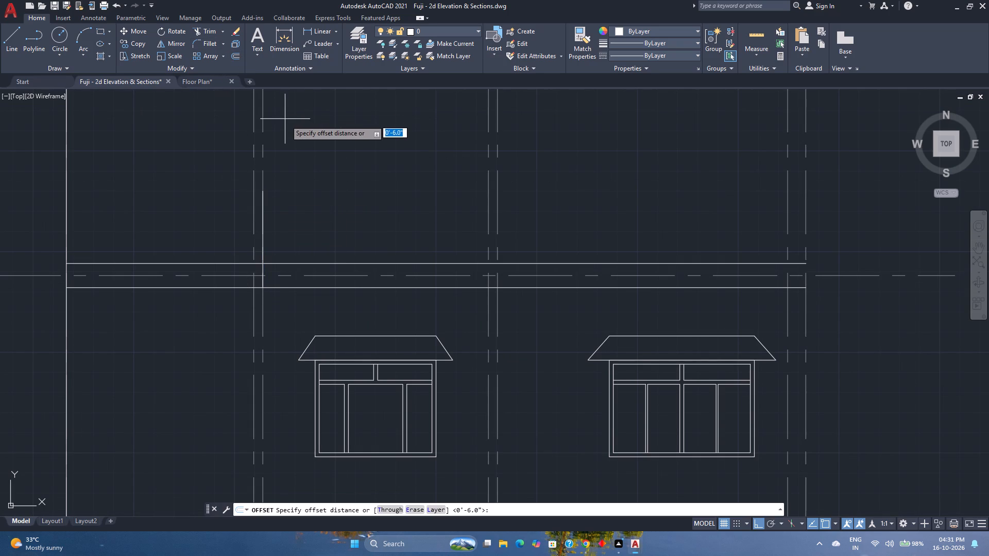
key(6)
key(Return)
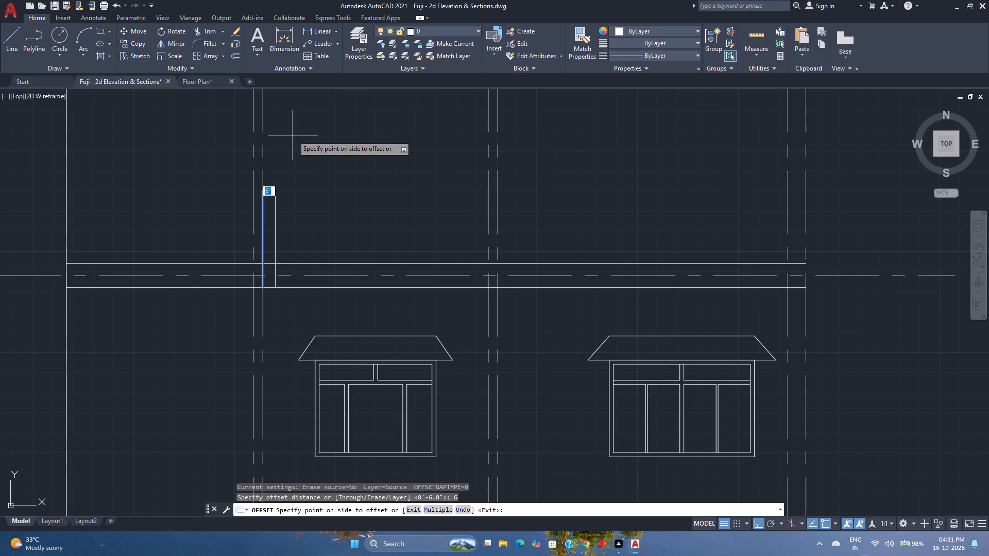
click(293, 135)
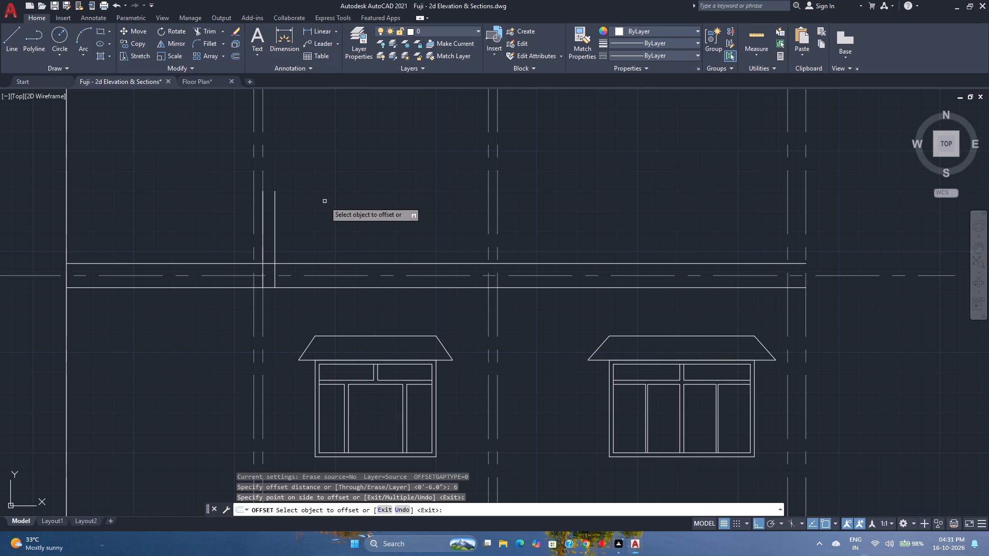
key(Escape)
Move the original vertical line from its bottom endpoint to the right end of the lower slab line.
click(264, 226)
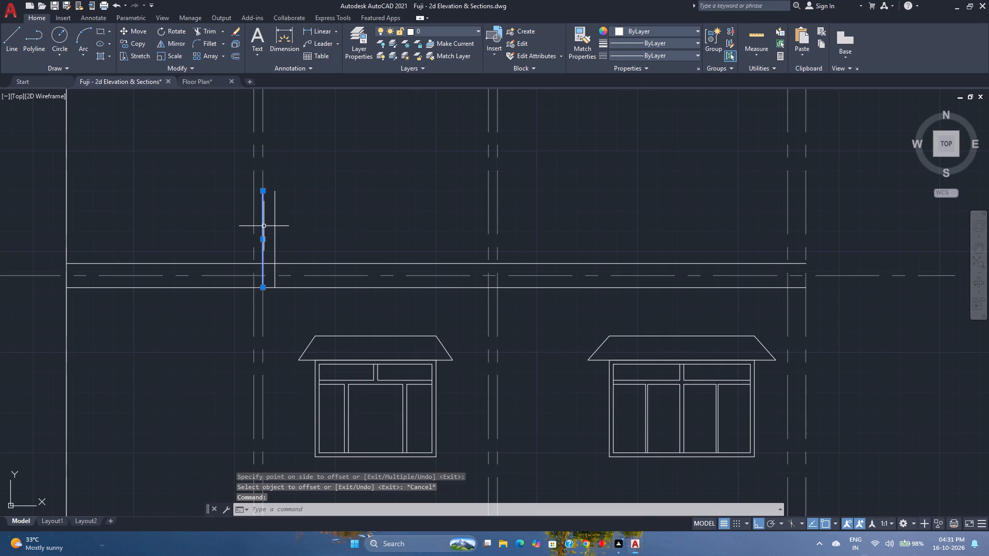
click(142, 30)
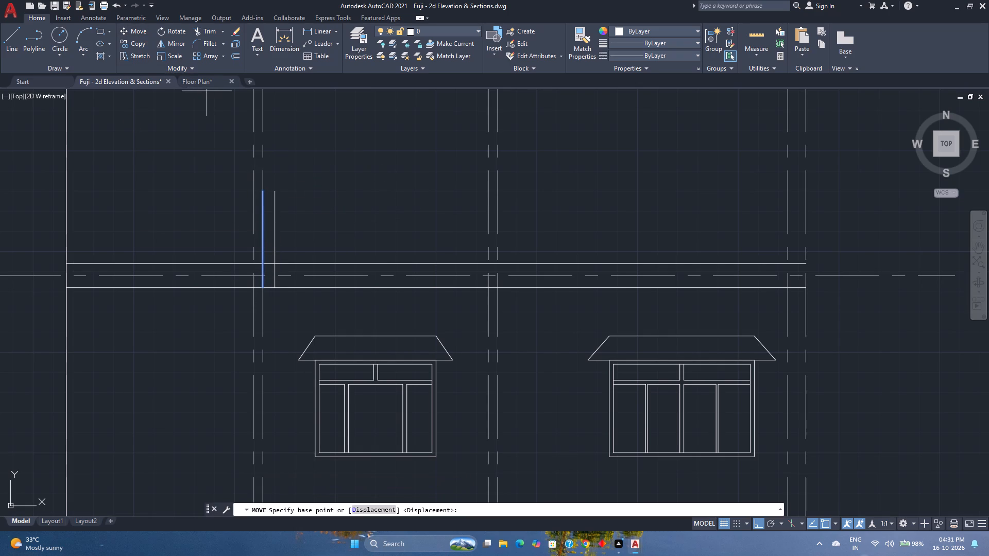
click(263, 289)
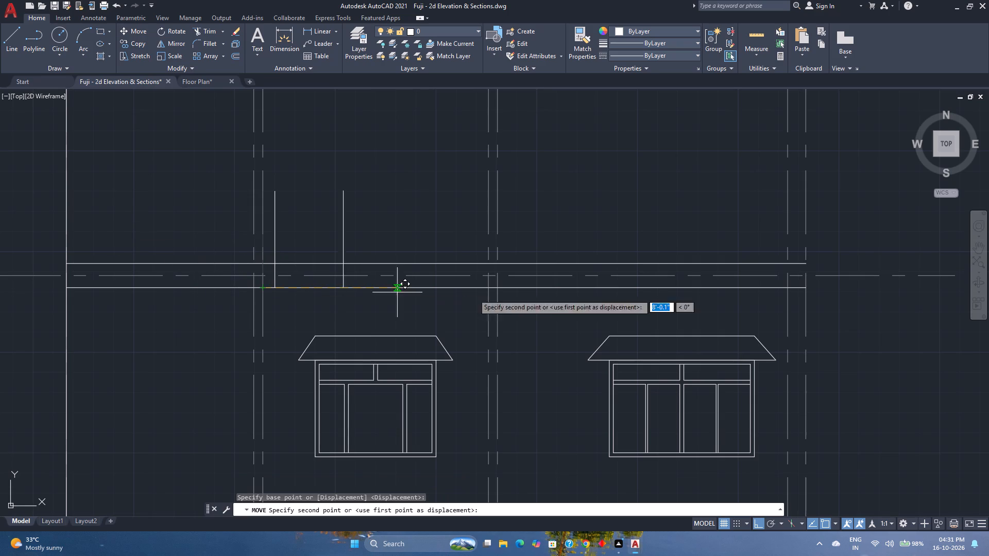
click(803, 288)
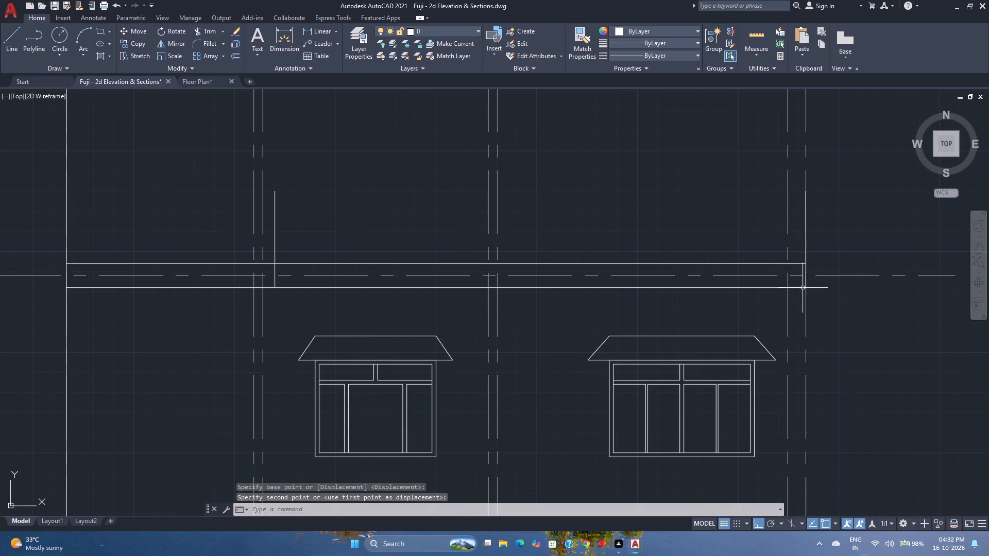
Offset the vertical line at the slab's right end 9" to the left.
middle_drag(715, 235, 624, 243)
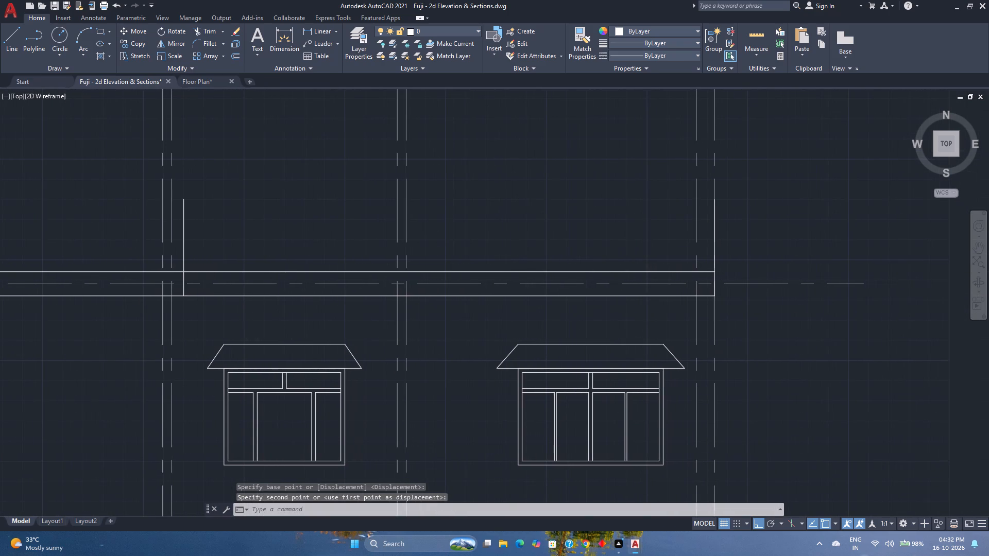
scroll(624, 243, down, 1)
click(238, 59)
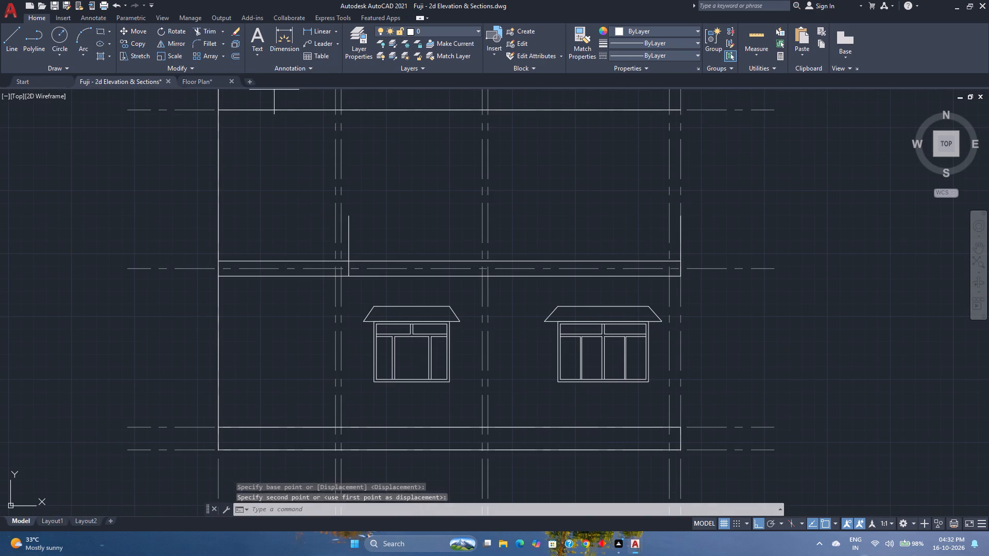
key(9)
key(Return)
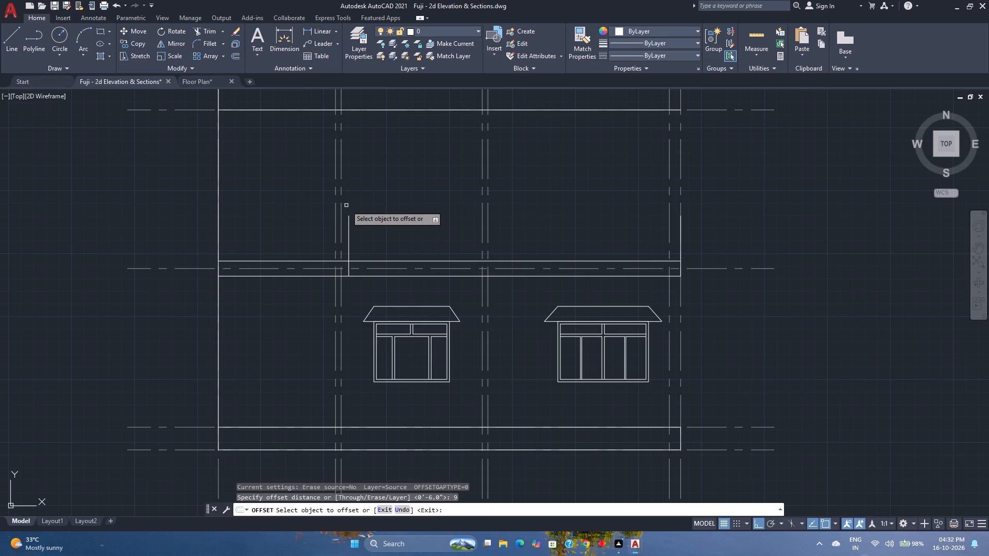
click(681, 235)
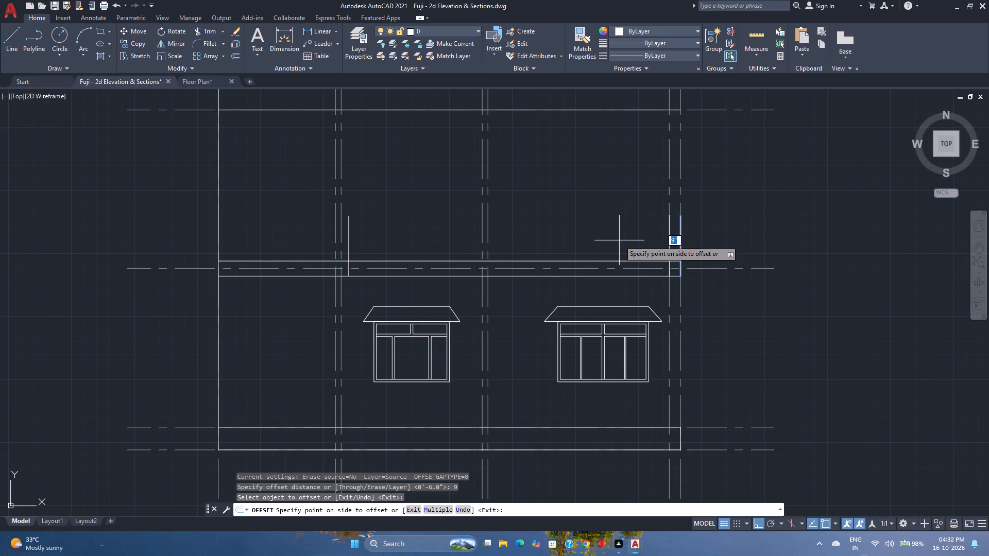
click(577, 225)
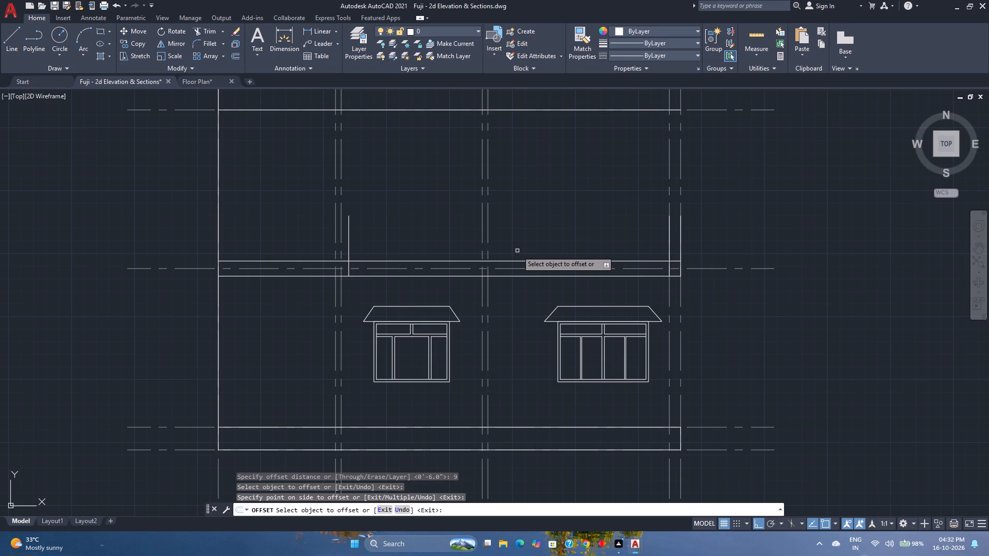
scroll(517, 251, down, 3)
scroll(521, 393, up, 2)
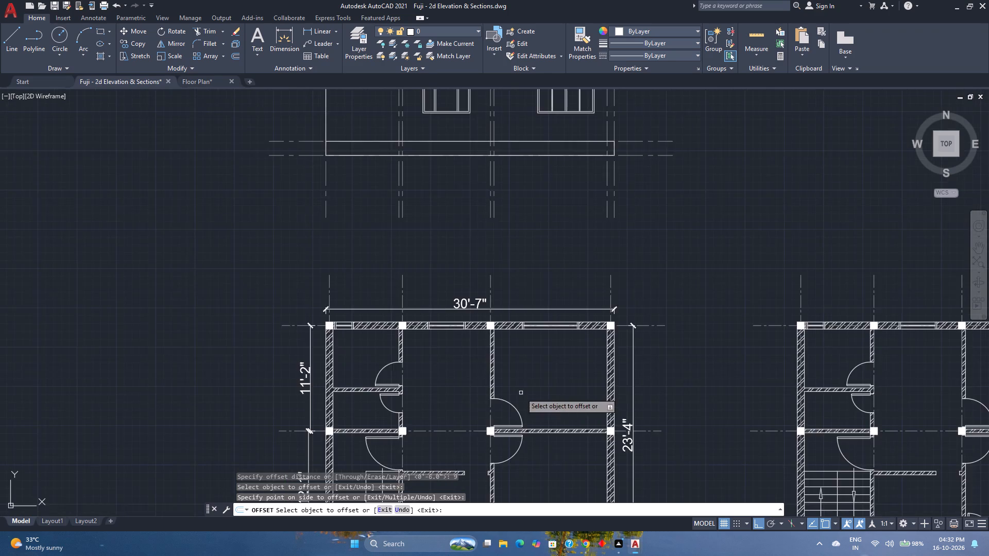
middle_drag(521, 393, 516, 418)
middle_drag(524, 240, 504, 416)
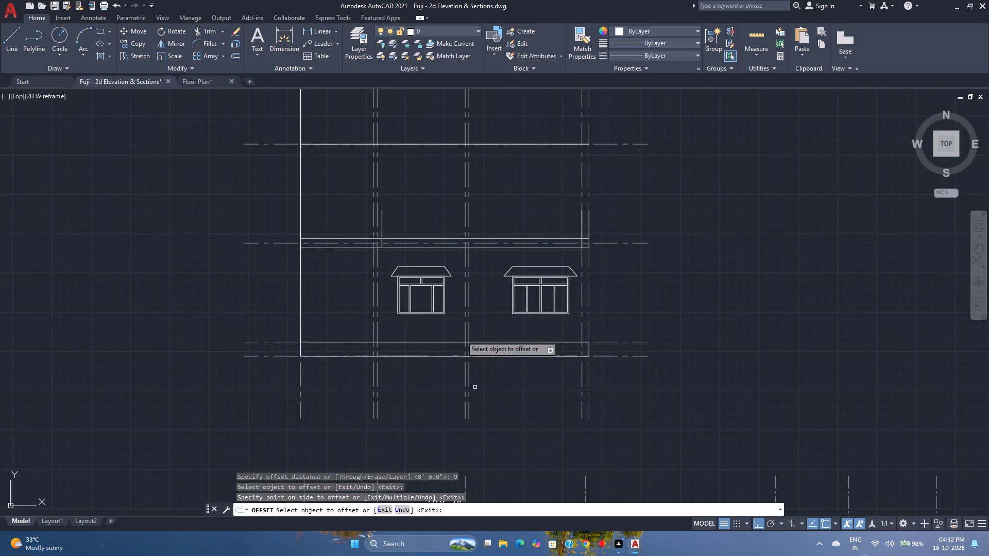
middle_drag(498, 246, 482, 351)
key(Escape)
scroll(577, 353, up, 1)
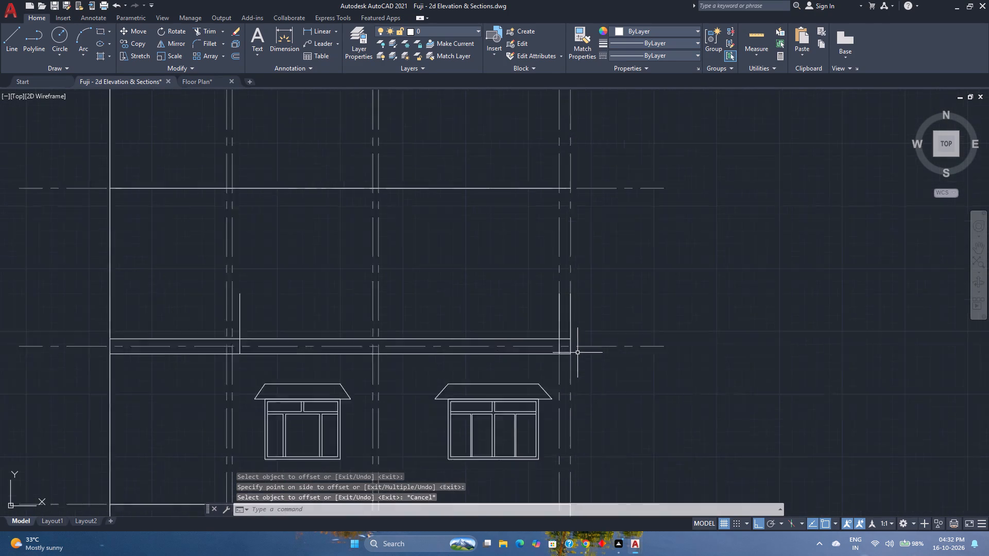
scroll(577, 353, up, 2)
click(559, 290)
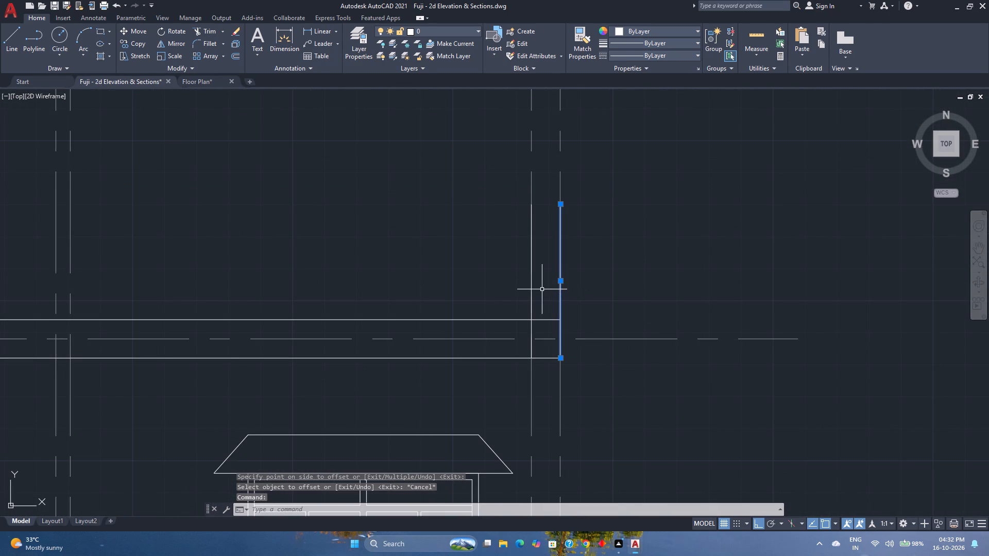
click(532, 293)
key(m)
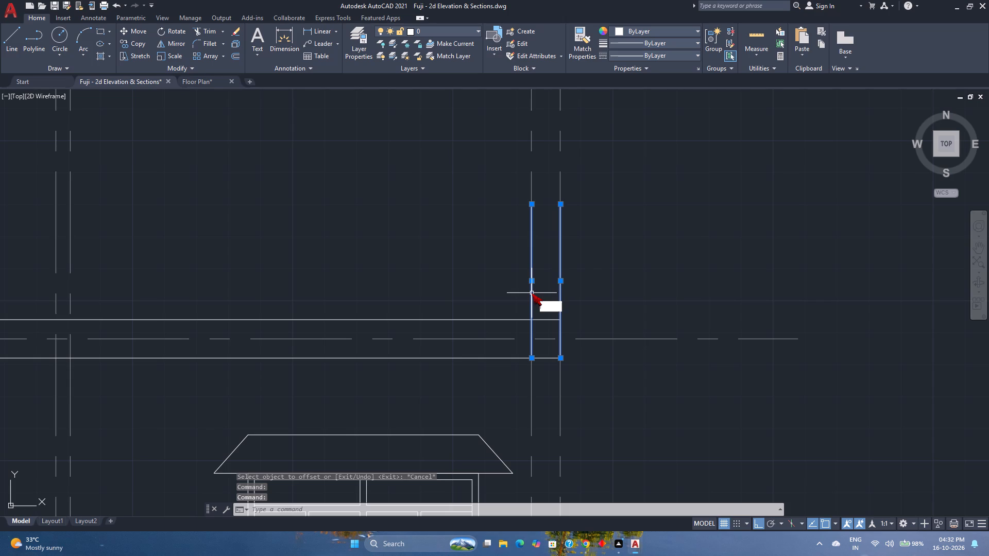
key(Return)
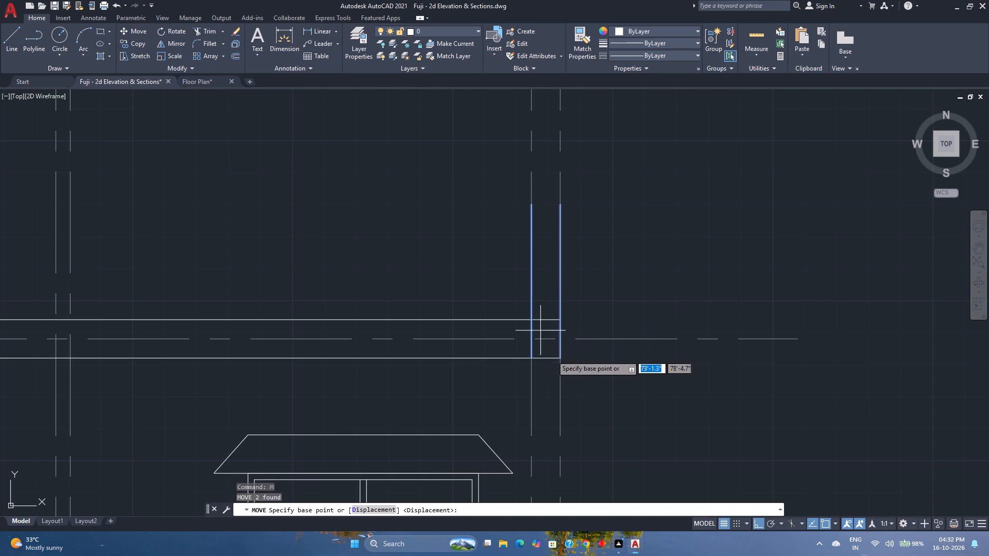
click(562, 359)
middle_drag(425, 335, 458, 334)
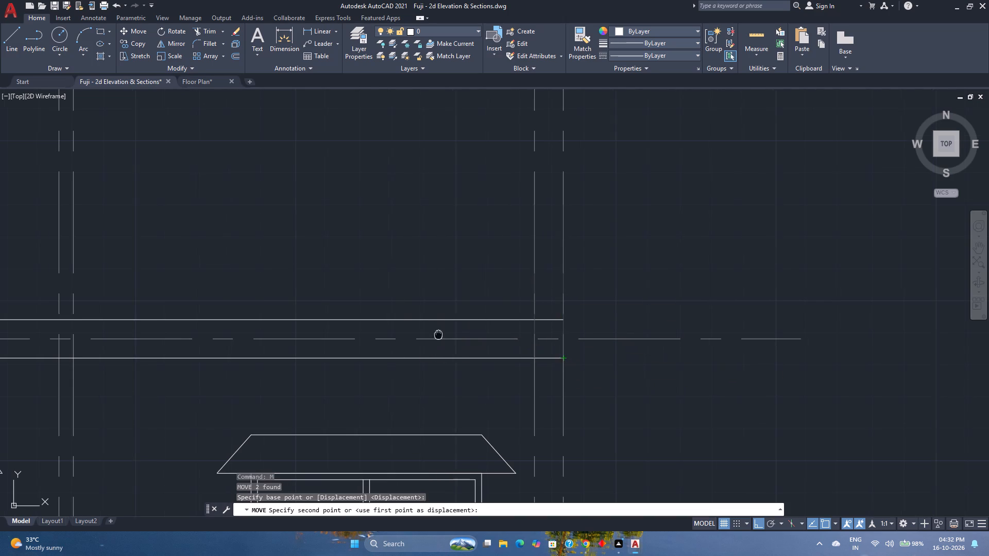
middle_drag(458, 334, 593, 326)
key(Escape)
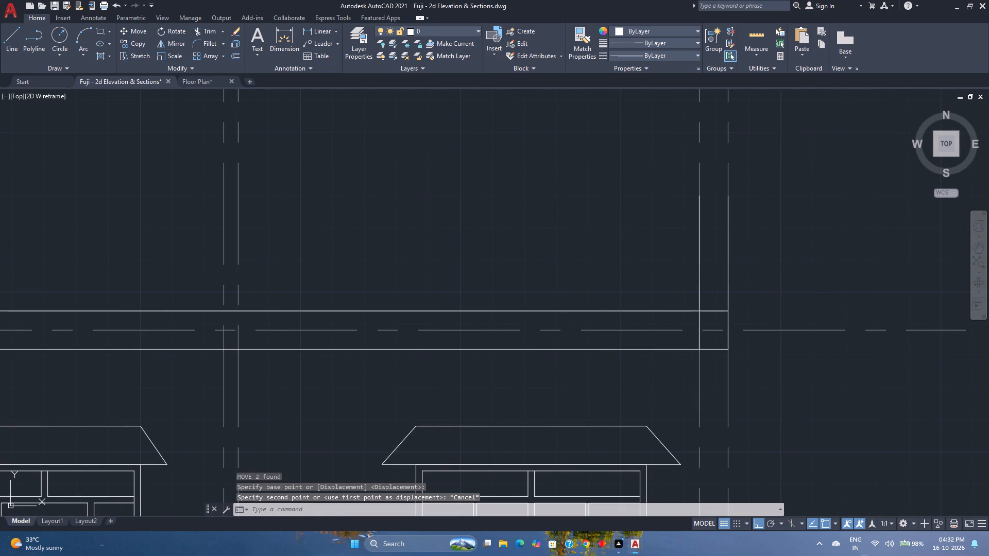
Copy the pair of vertical lines from the slab's right end to the left grid line of the pair between the windows, along the lower slab line.
click(745, 270)
click(656, 267)
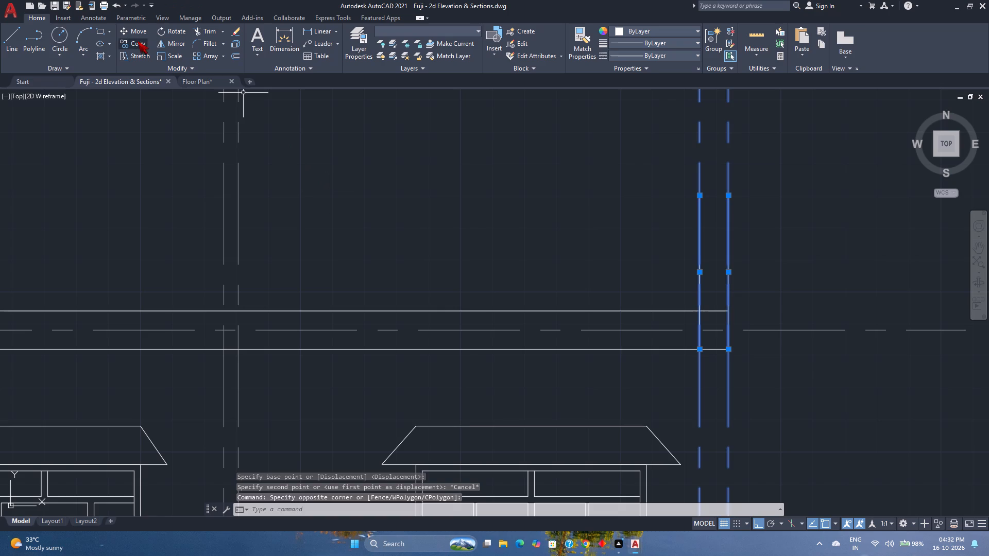
click(133, 44)
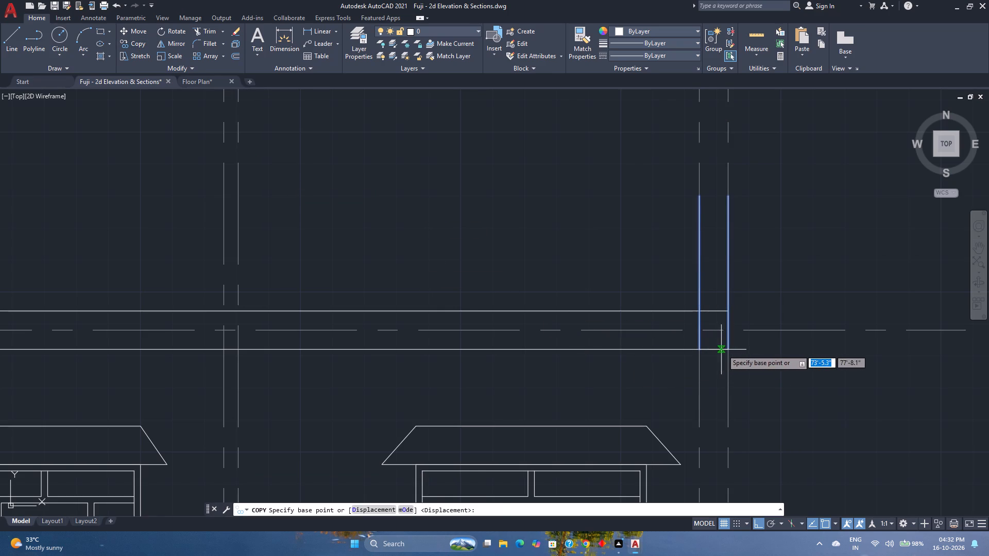
click(728, 349)
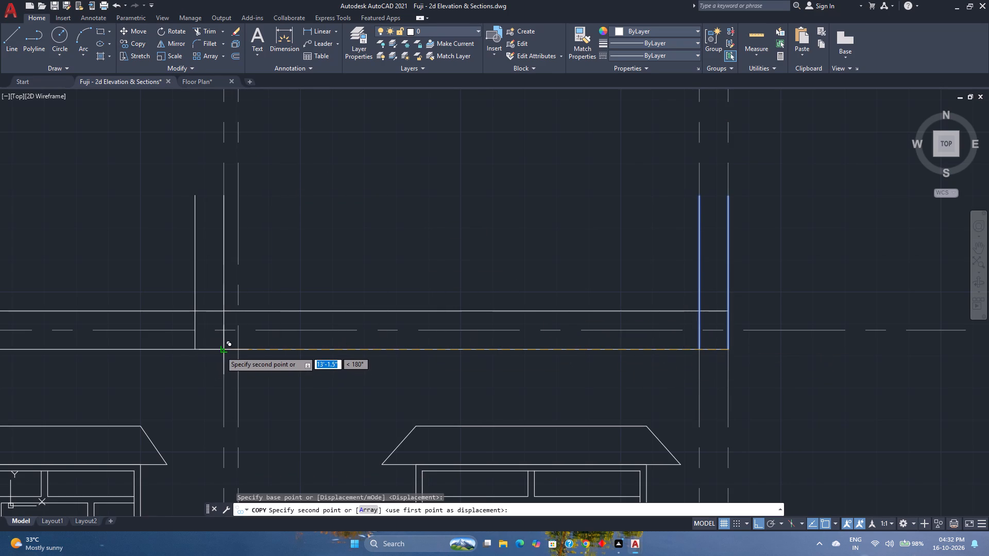
click(220, 351)
key(Escape)
scroll(220, 351, down, 2)
middle_drag(220, 351, 288, 355)
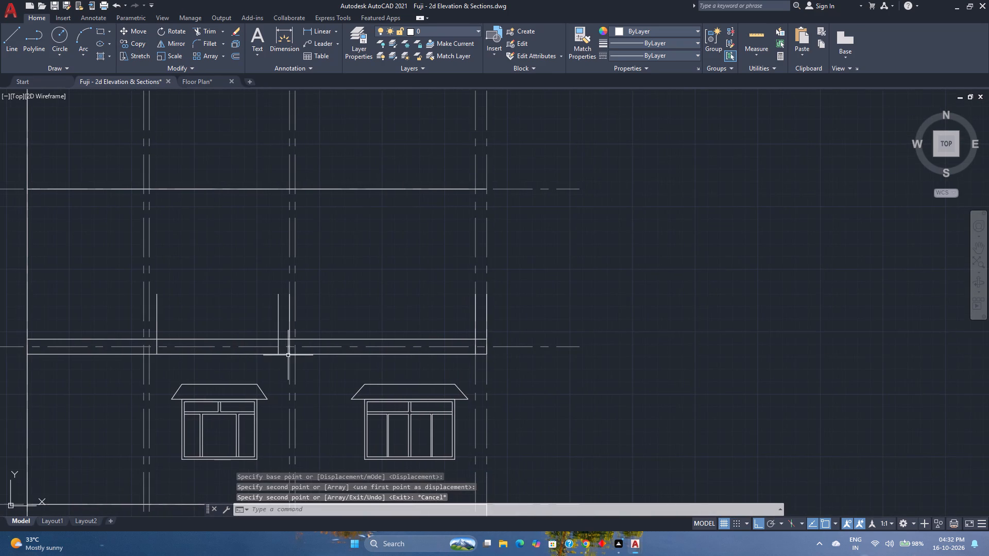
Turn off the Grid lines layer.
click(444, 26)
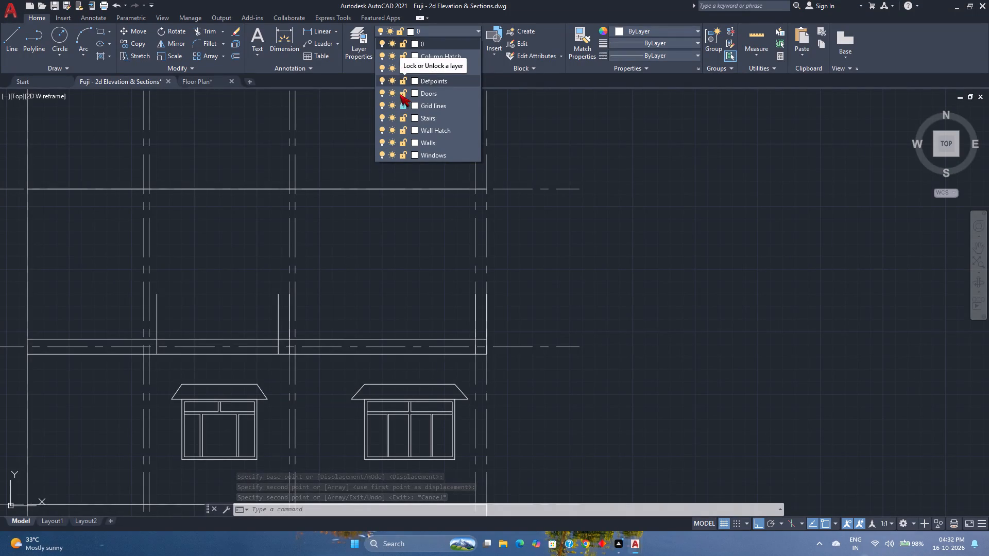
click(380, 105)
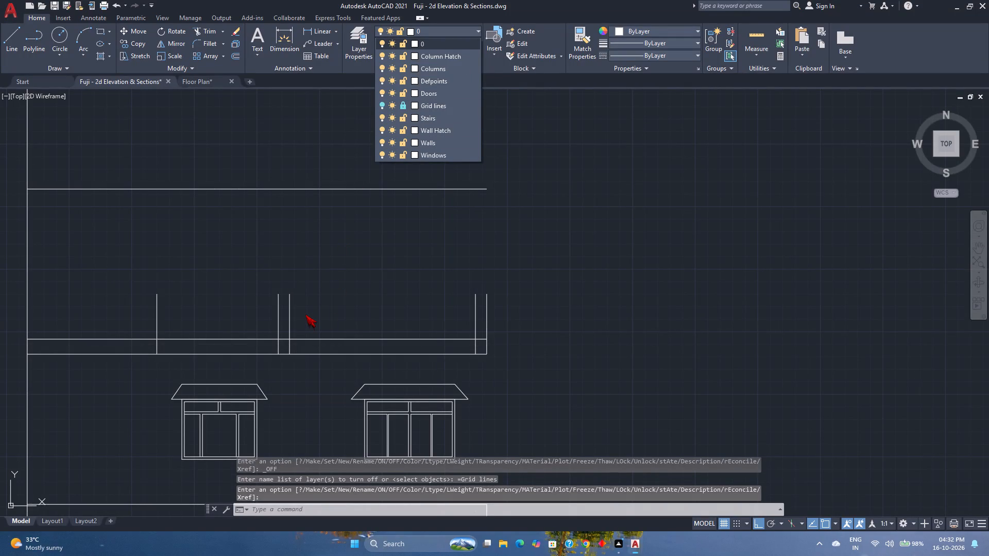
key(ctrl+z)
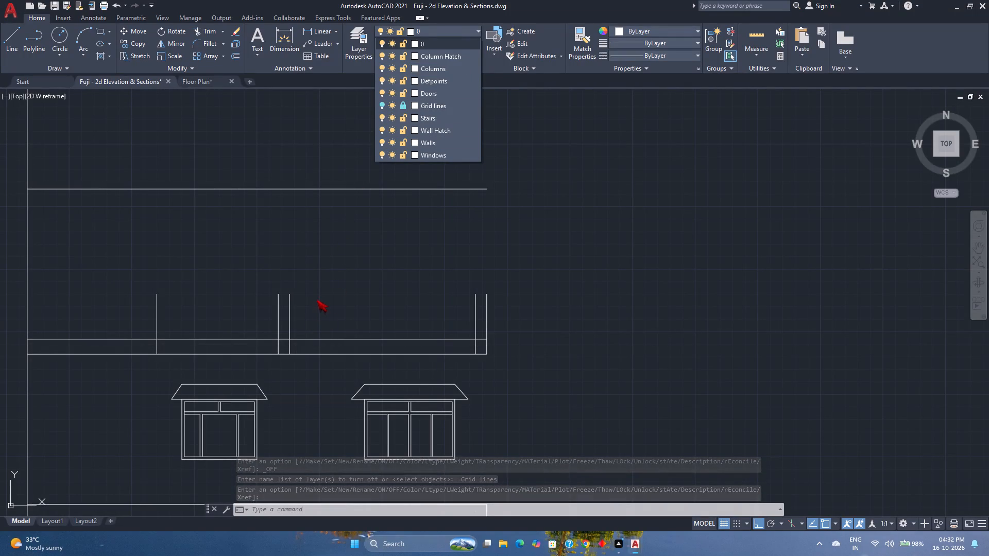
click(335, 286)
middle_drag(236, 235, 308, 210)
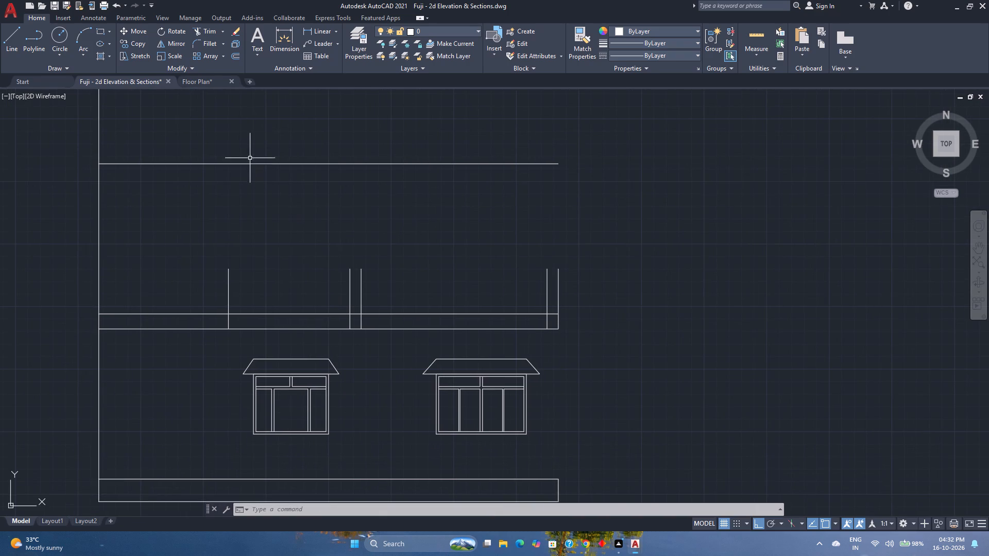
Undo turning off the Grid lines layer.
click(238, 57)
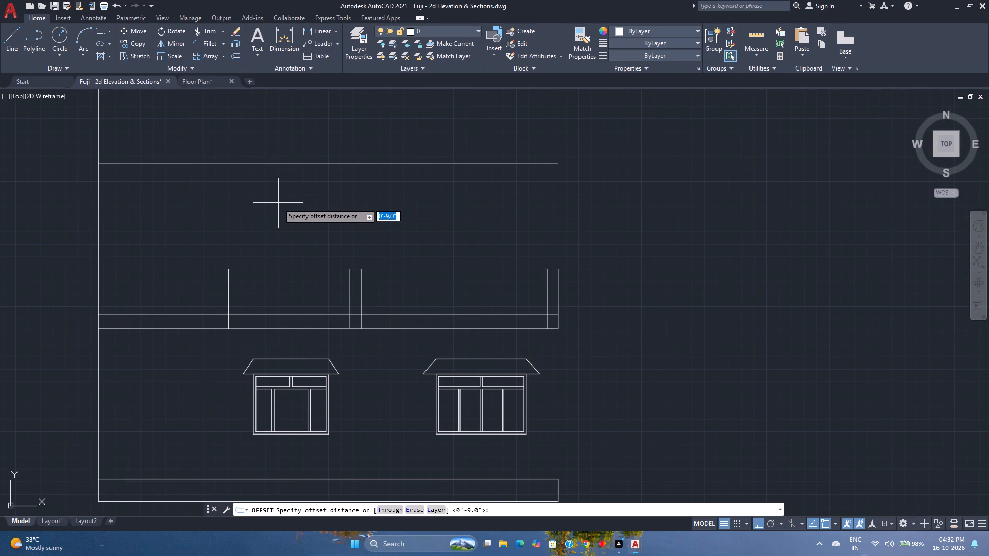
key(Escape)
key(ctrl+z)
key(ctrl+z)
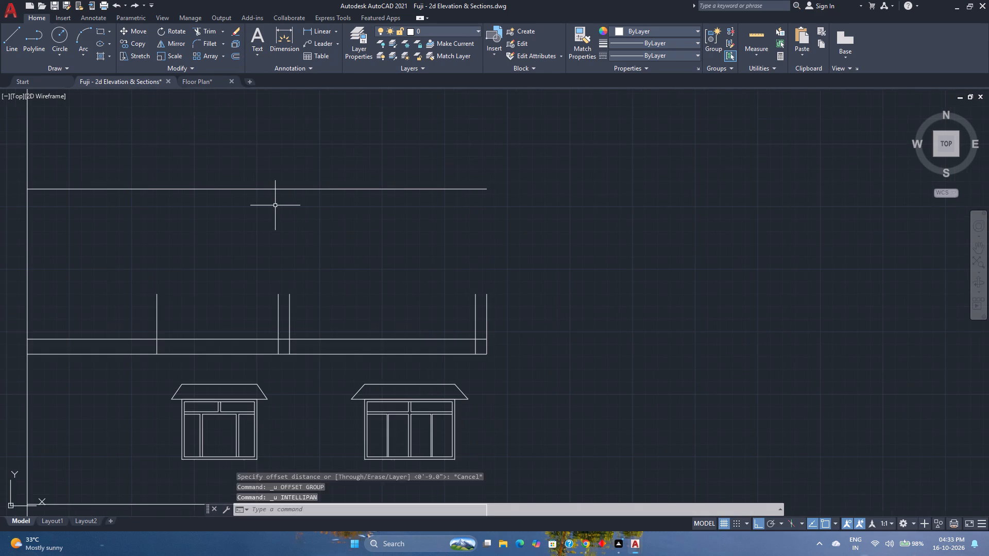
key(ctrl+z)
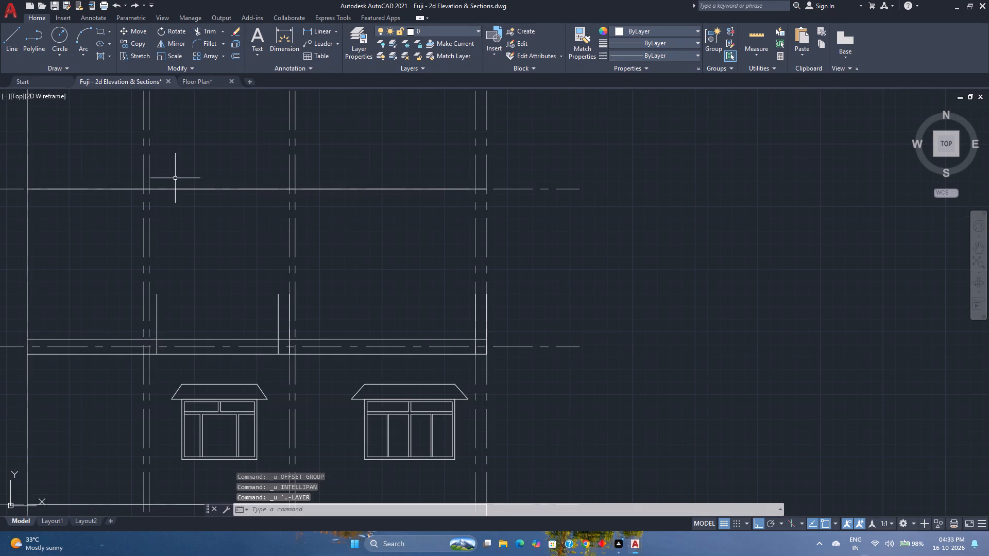
Offset the leftmost short vertical line above the slab 6" to the left.
click(156, 301)
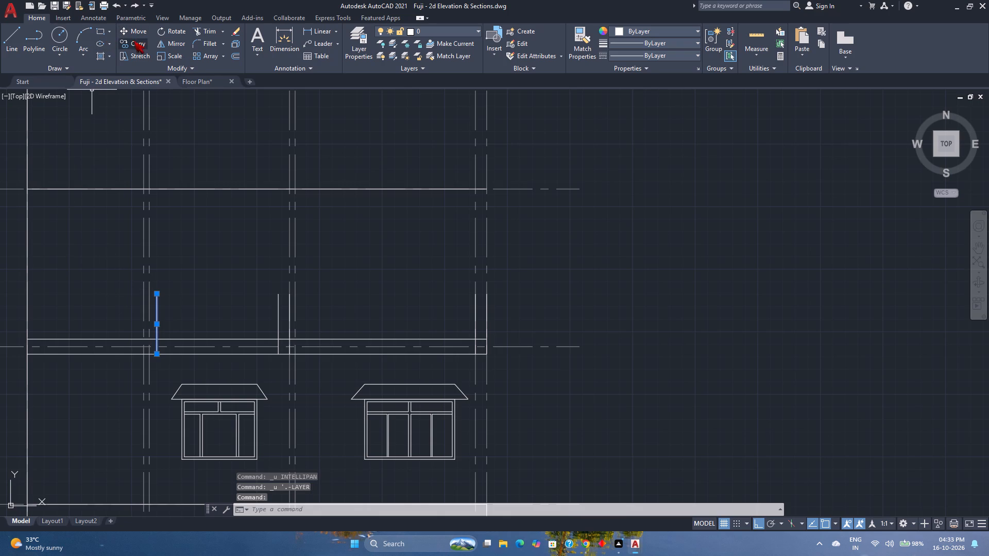
click(236, 55)
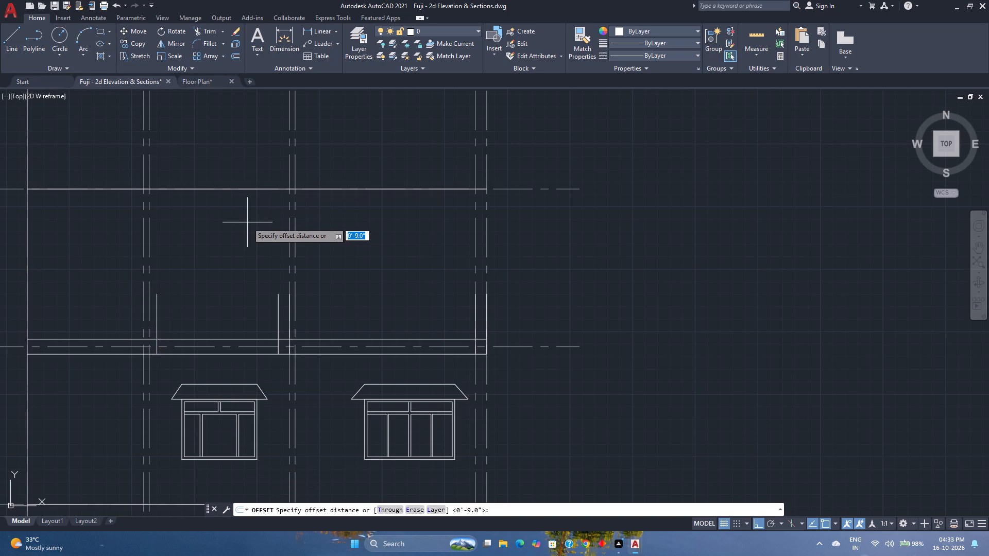
key(6)
key(Return)
click(79, 246)
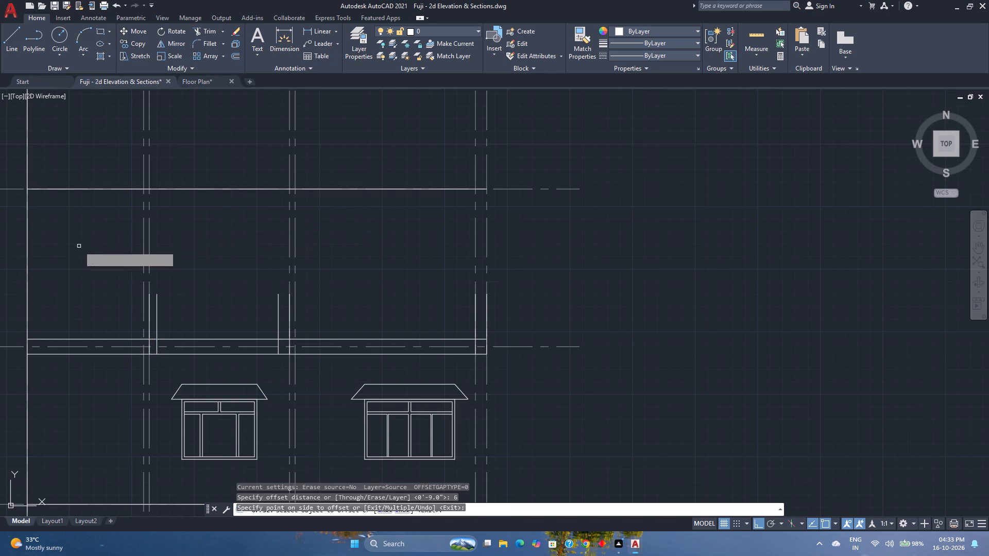
key(Escape)
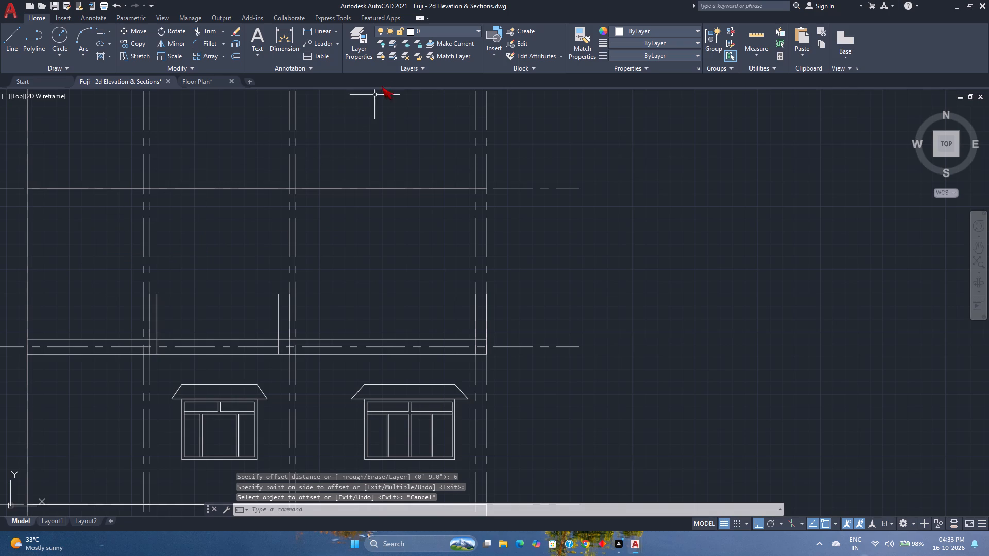
Turn off the Grid lines layer.
click(434, 34)
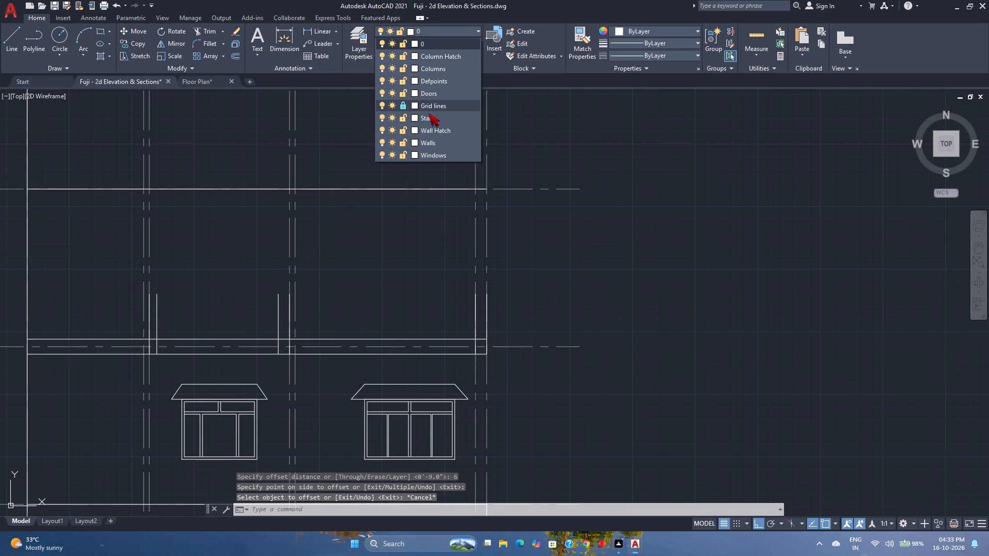
click(381, 105)
key(Escape)
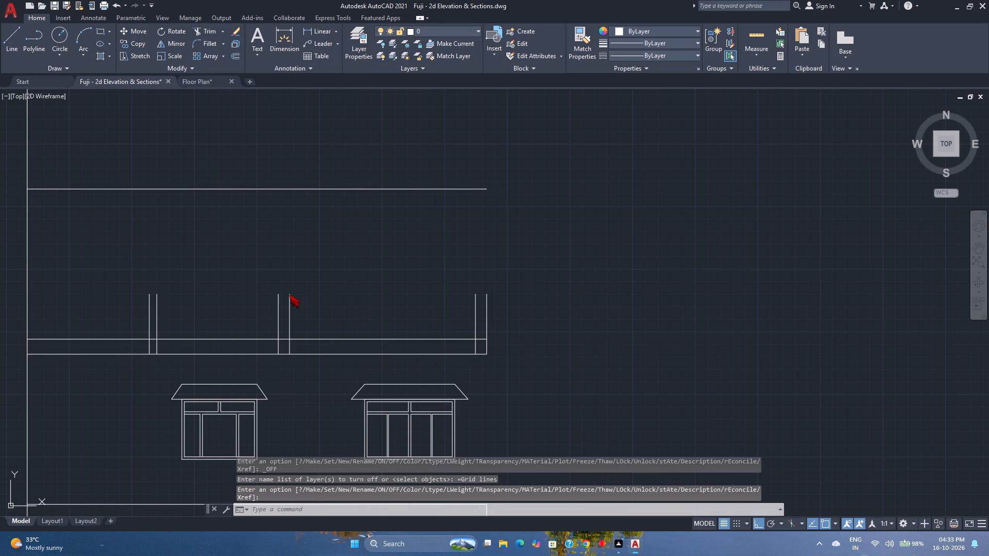
Trim both lines of the upper slab between the tall outer wall line and the leftmost upright.
text(tr)
key(Return)
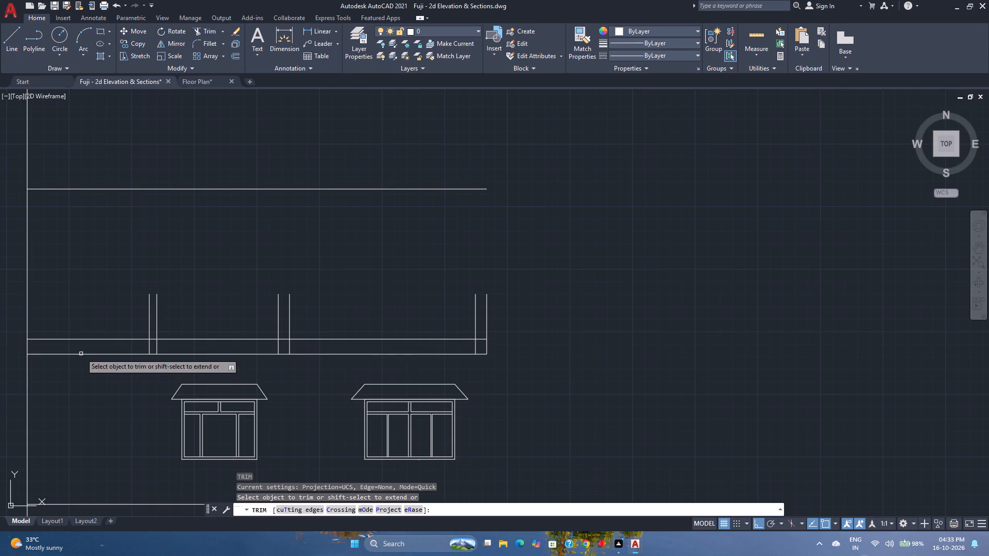
click(107, 302)
click(108, 408)
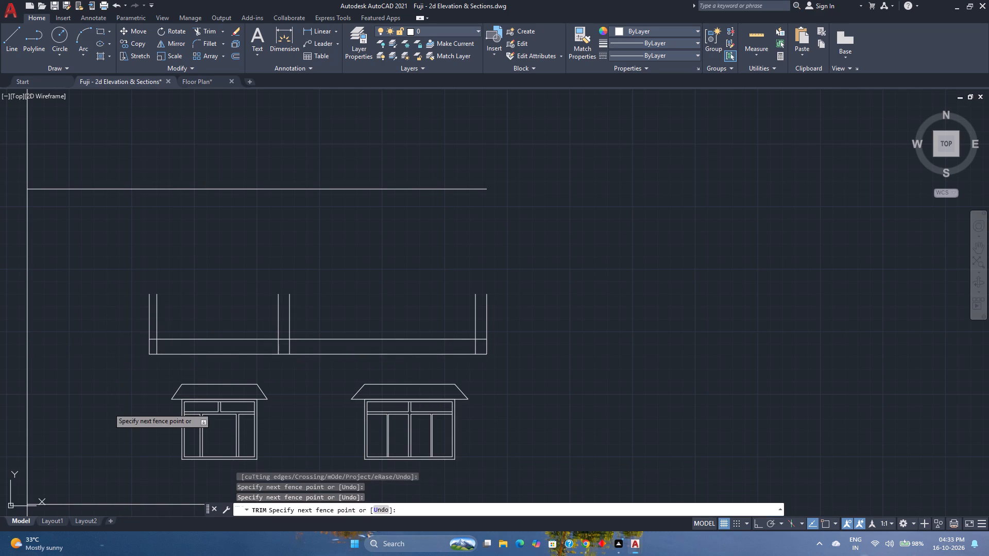
scroll(125, 356, up, 1)
click(130, 341)
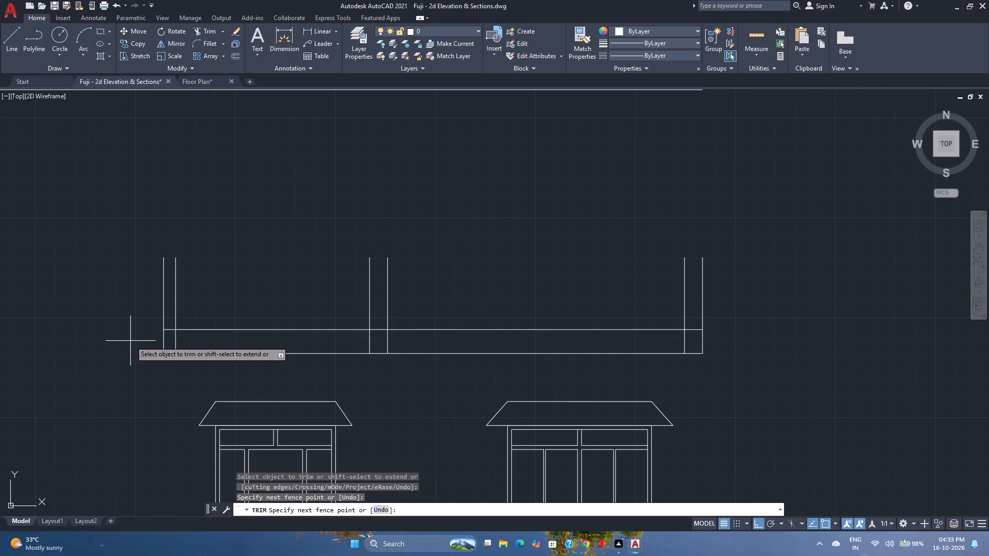
click(42, 409)
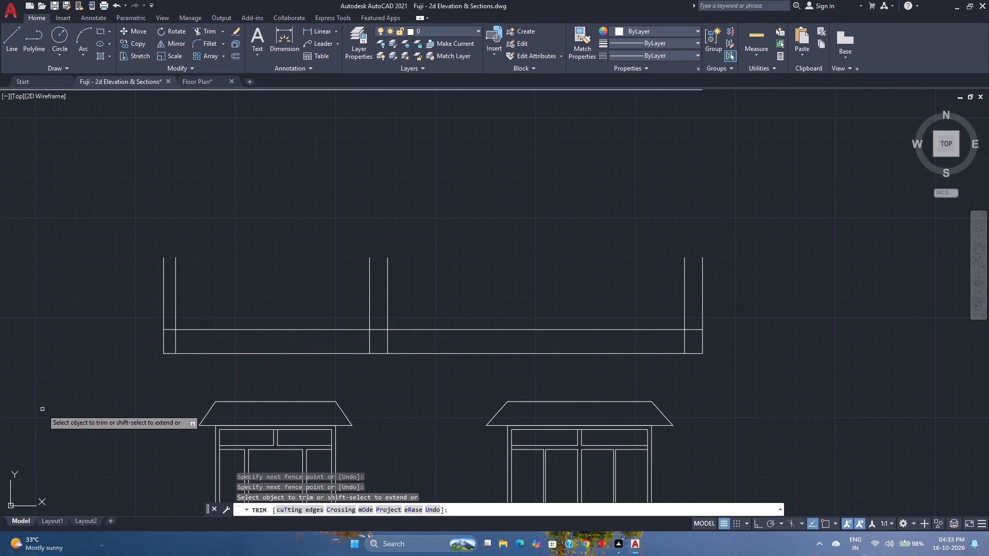
Trim the inner upright lines inside the slab band and the slab's top line within each of the three uprights.
click(169, 336)
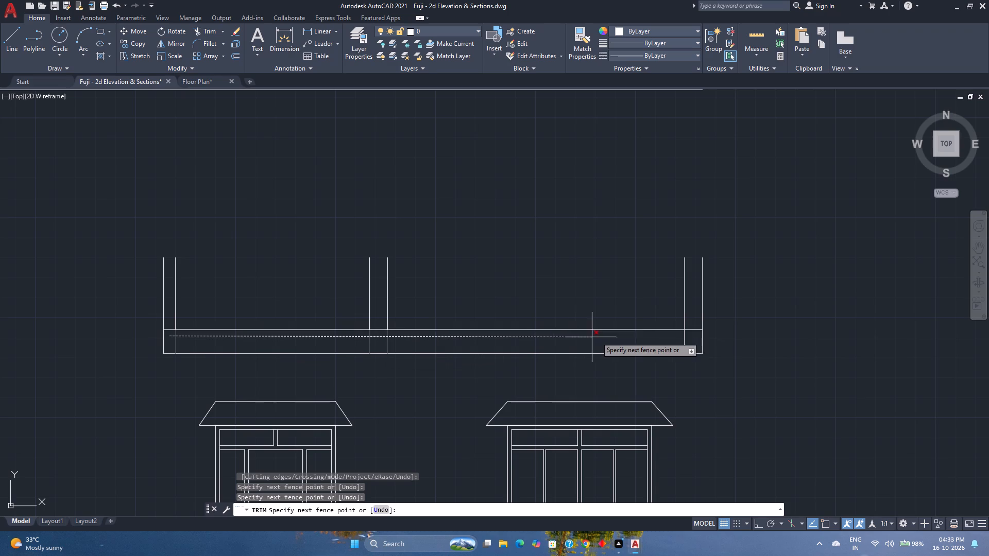
click(692, 337)
click(693, 322)
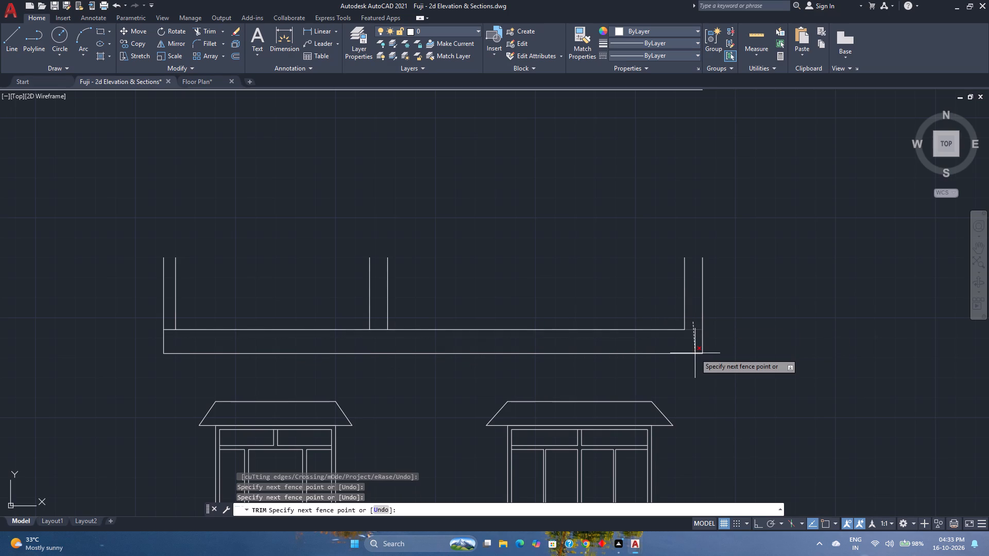
click(692, 346)
click(374, 323)
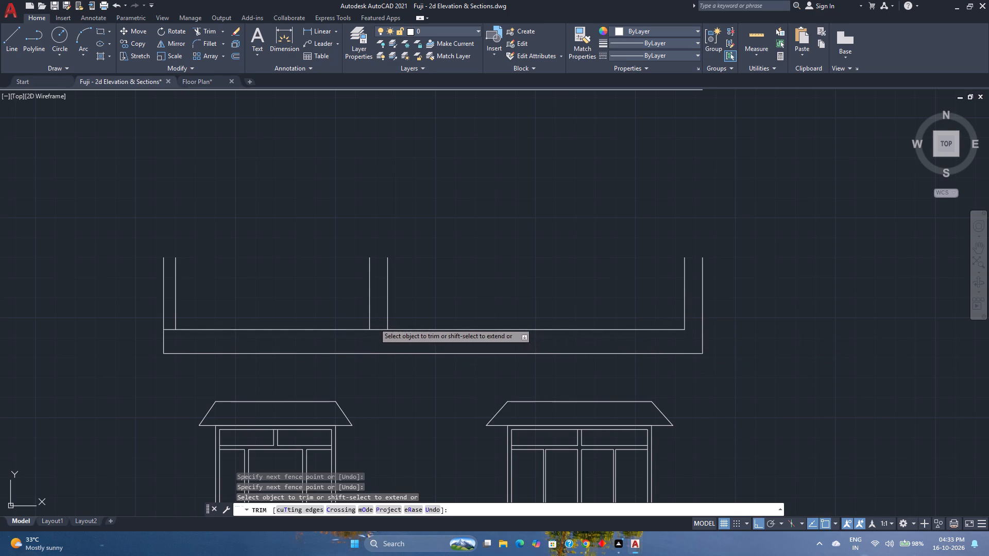
click(374, 336)
scroll(163, 334, up, 3)
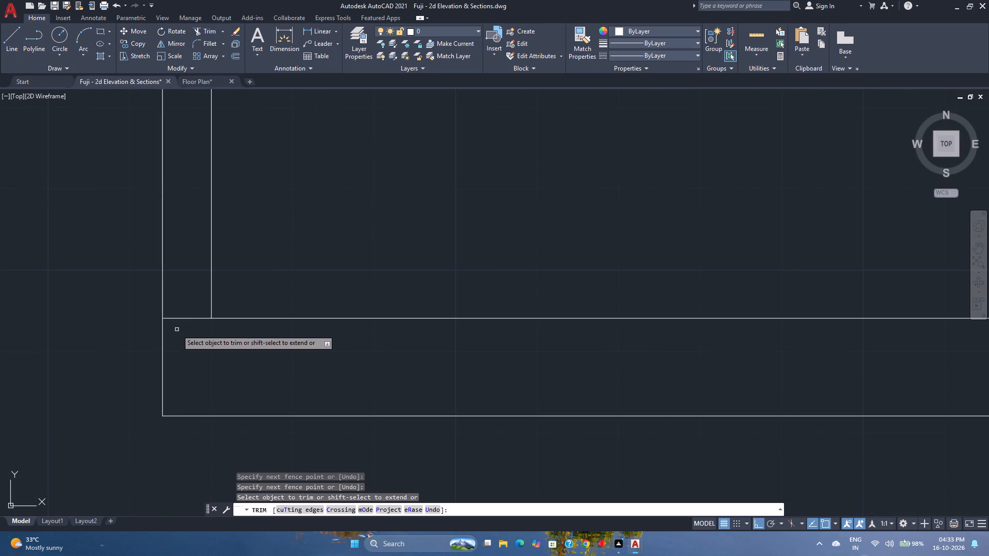
click(186, 309)
click(188, 333)
key(space)
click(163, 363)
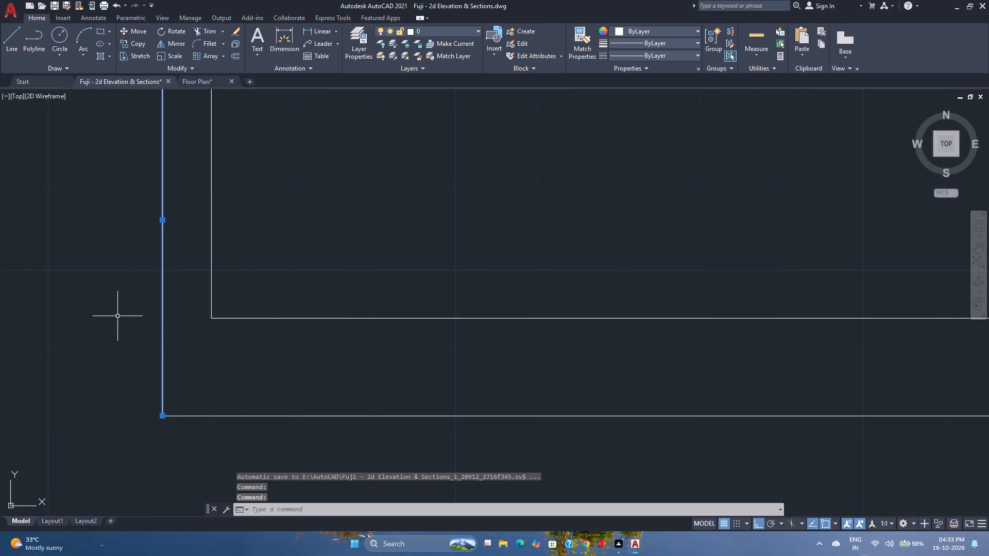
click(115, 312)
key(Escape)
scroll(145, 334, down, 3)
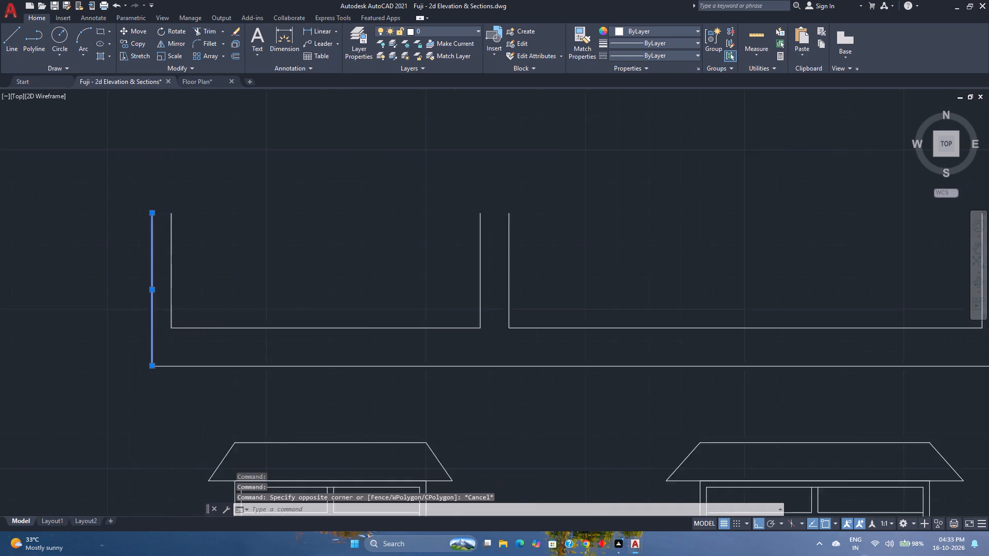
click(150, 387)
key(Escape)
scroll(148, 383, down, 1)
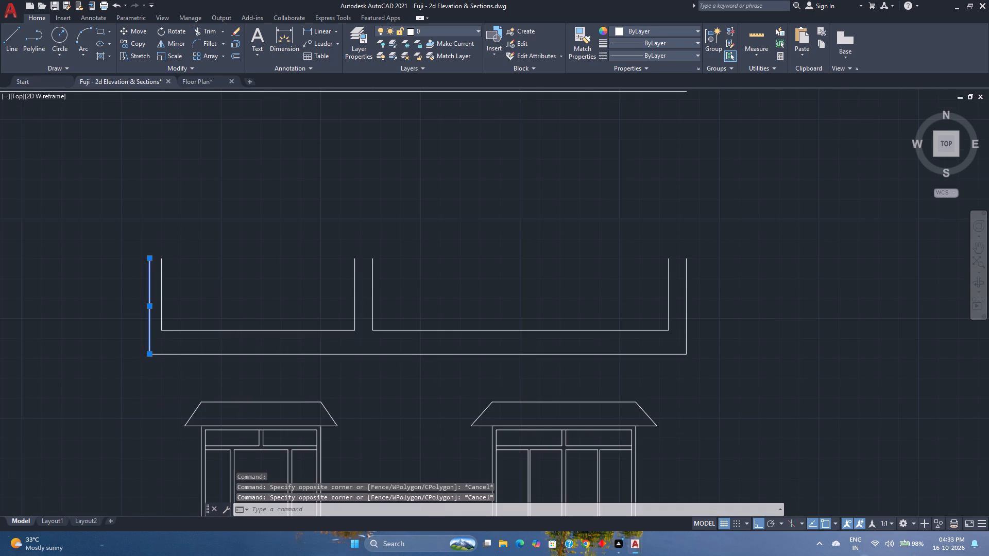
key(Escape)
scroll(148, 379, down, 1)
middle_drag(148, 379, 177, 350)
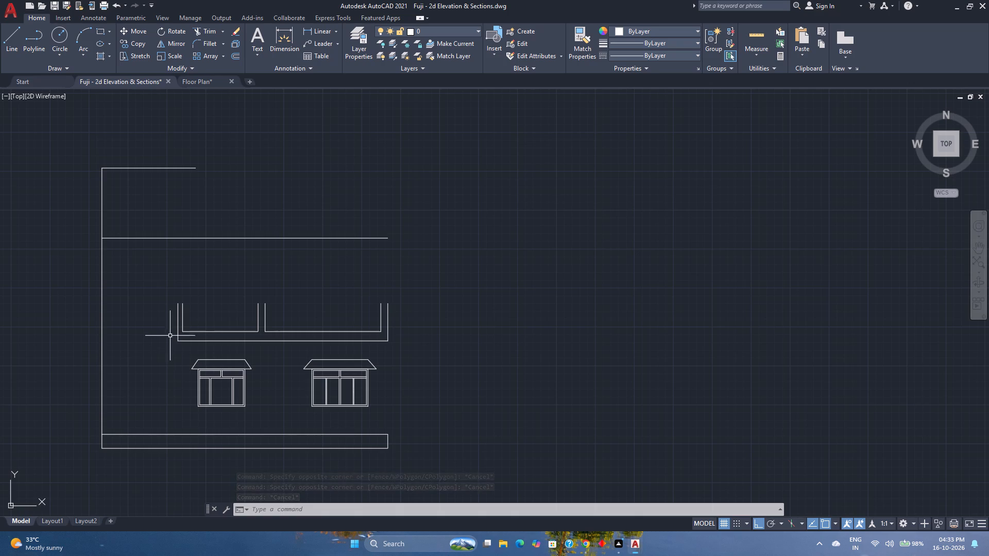
Draw short horizontal lines closing the tops of the left, middle and right uprights.
click(12, 48)
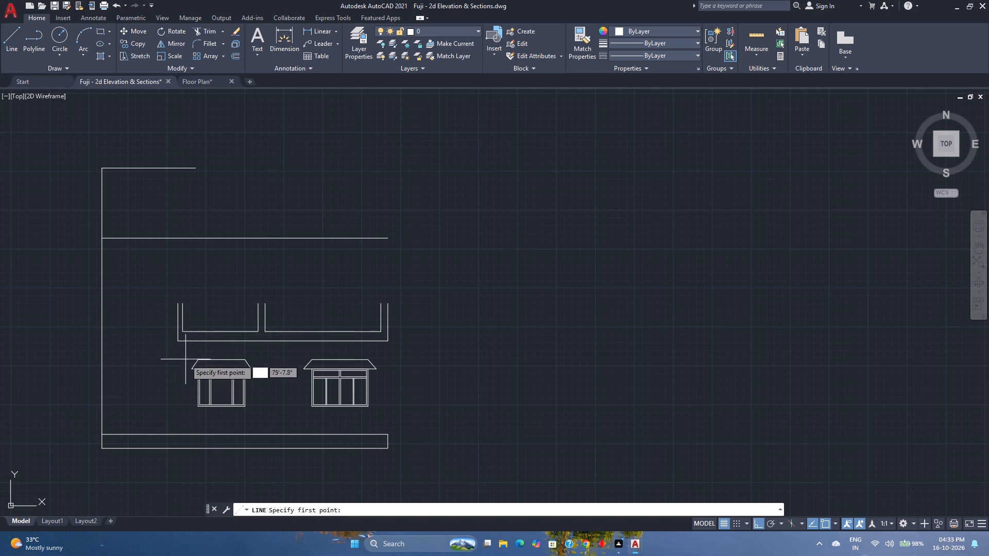
scroll(165, 299, up, 3)
click(217, 316)
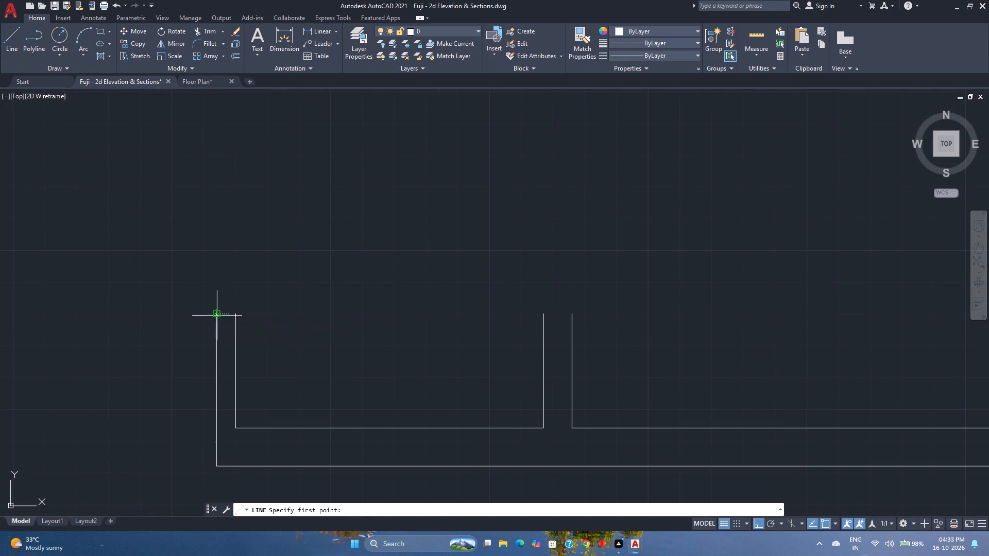
click(236, 317)
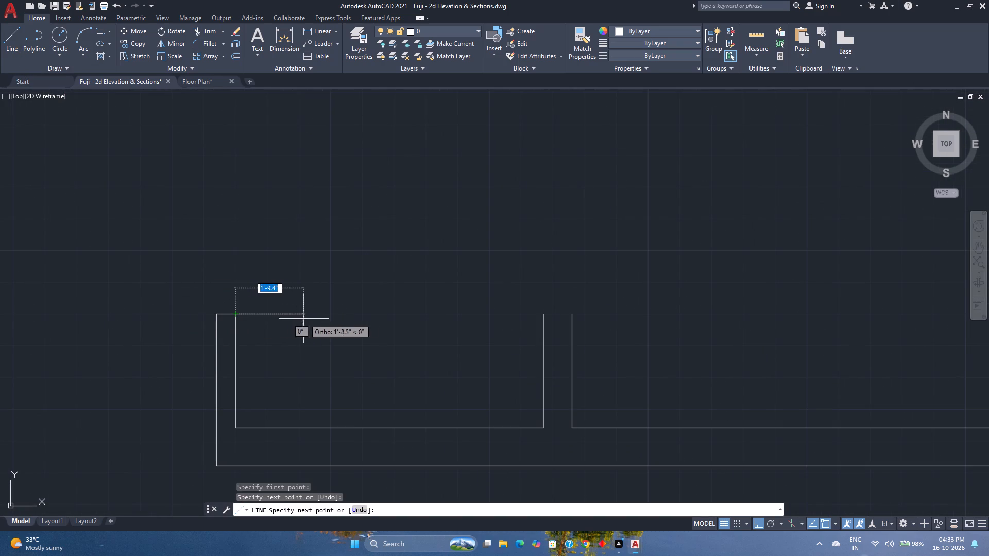
key(space)
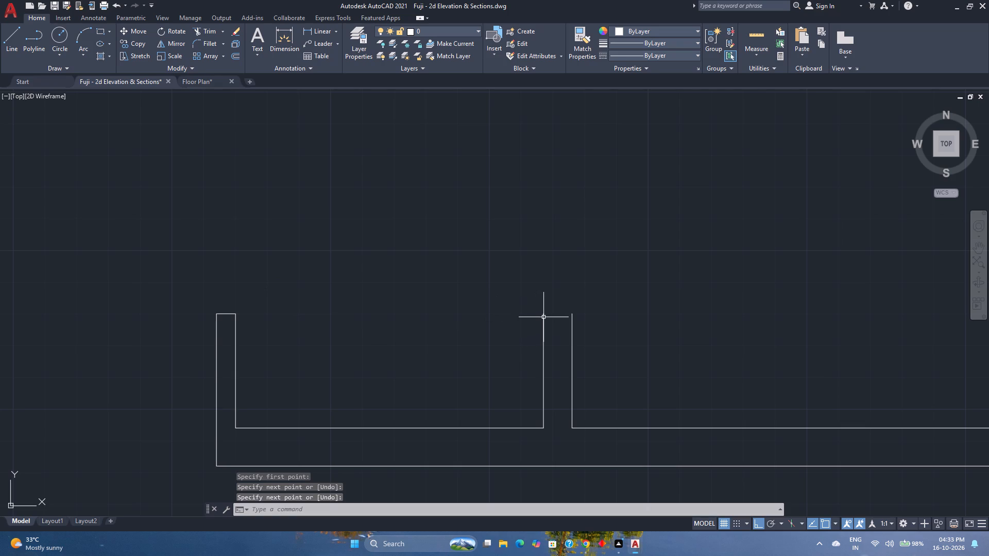
key(space)
click(540, 314)
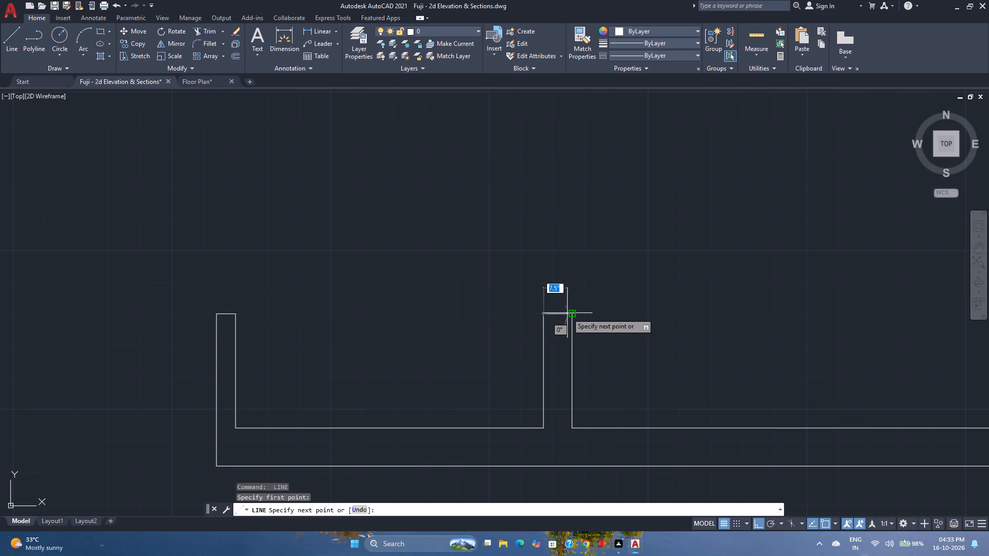
click(567, 313)
key(space)
middle_drag(615, 311, 419, 316)
middle_click(419, 316)
scroll(352, 315, down, 1)
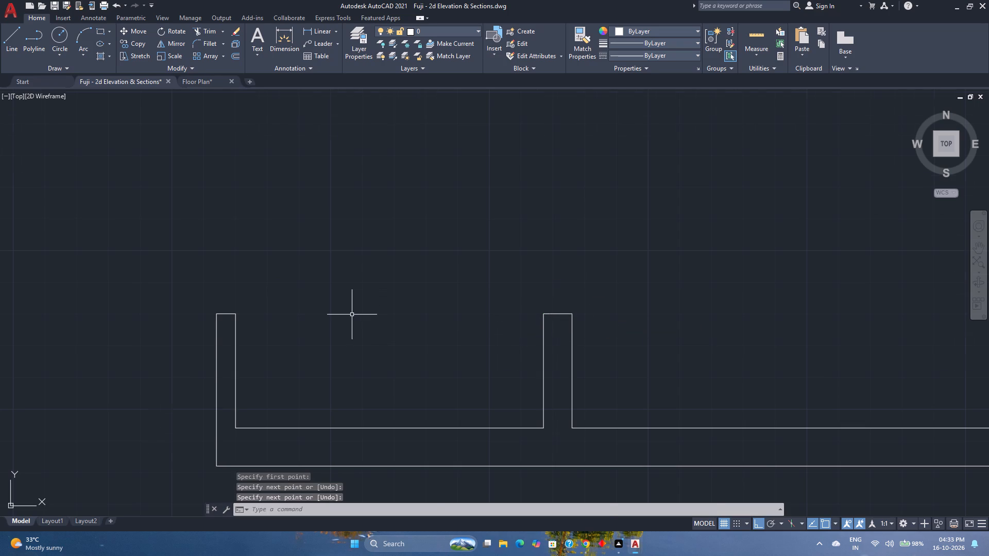
key(space)
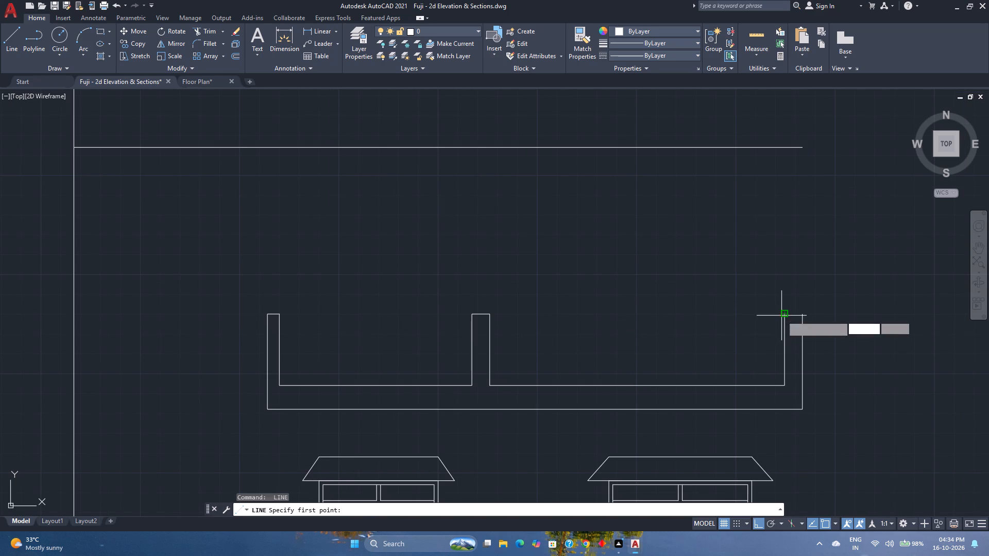
click(781, 315)
click(802, 315)
key(space)
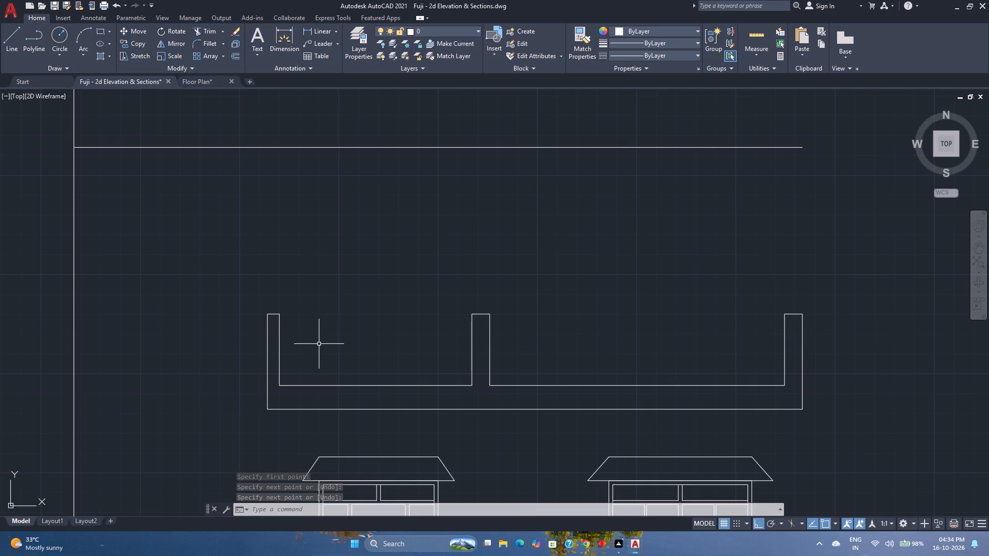
Offset the slab's top line between the left and middle uprights 4" upward.
scroll(332, 335, up, 2)
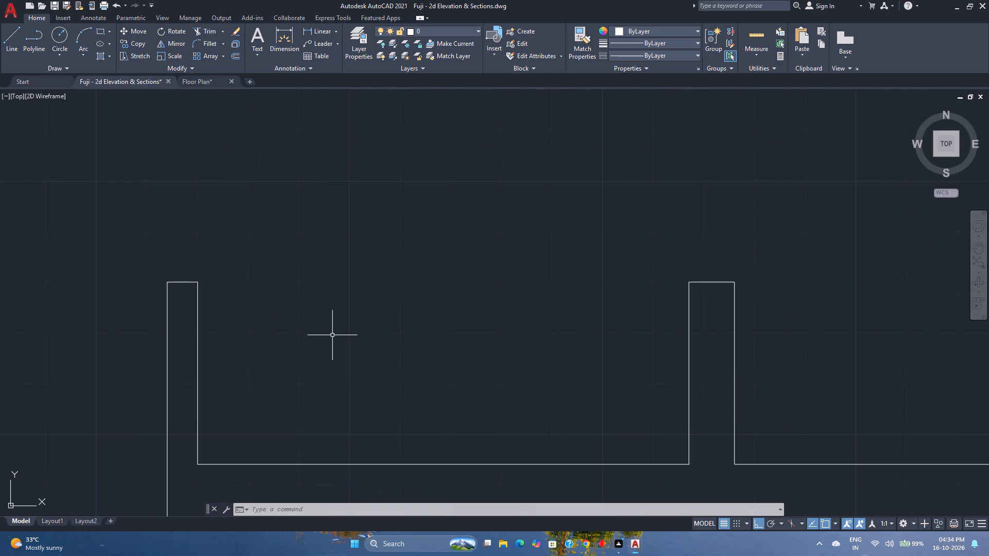
scroll(333, 335, down, 1)
click(377, 420)
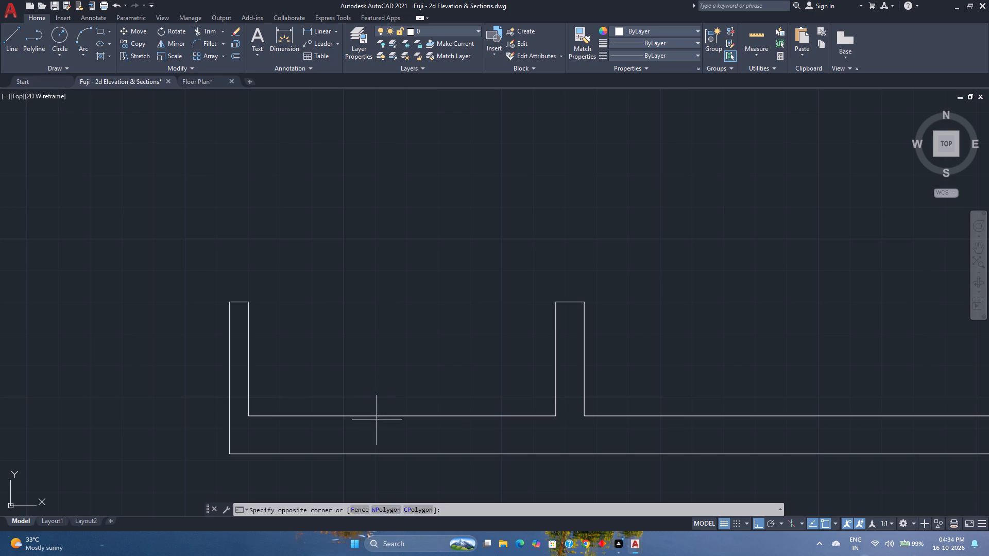
click(357, 406)
click(635, 428)
click(627, 400)
scroll(627, 400, down, 2)
middle_drag(627, 400, 495, 381)
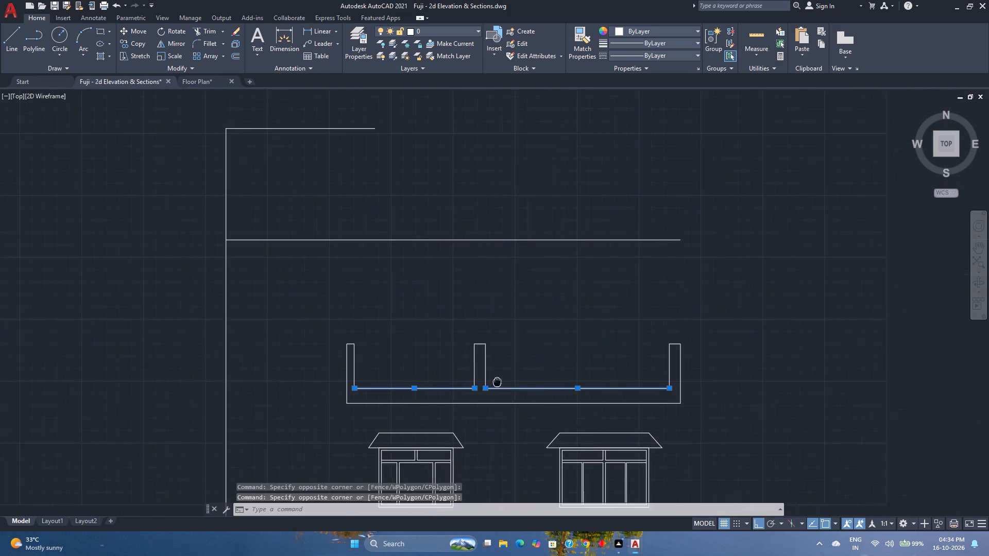
middle_drag(495, 381, 493, 381)
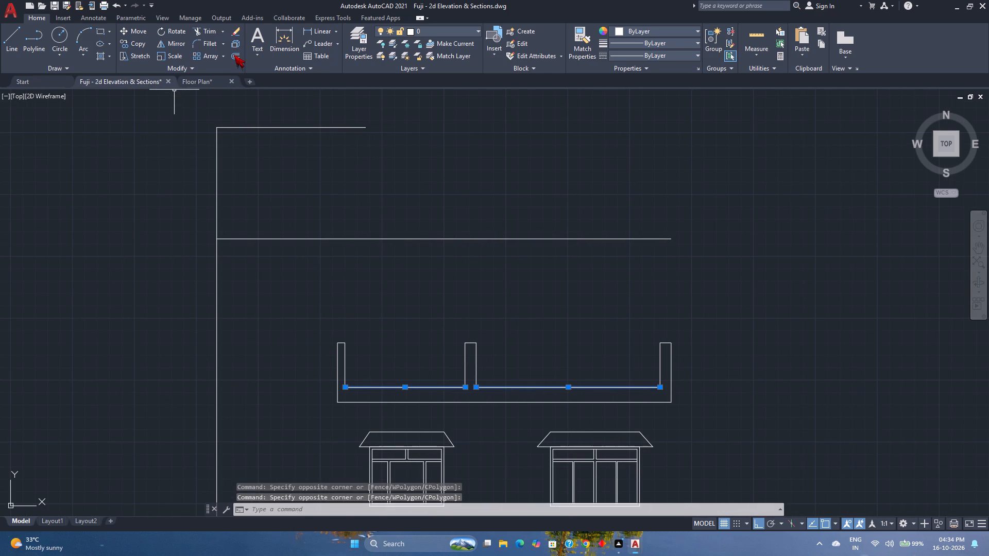
click(234, 55)
key(6)
key(Return)
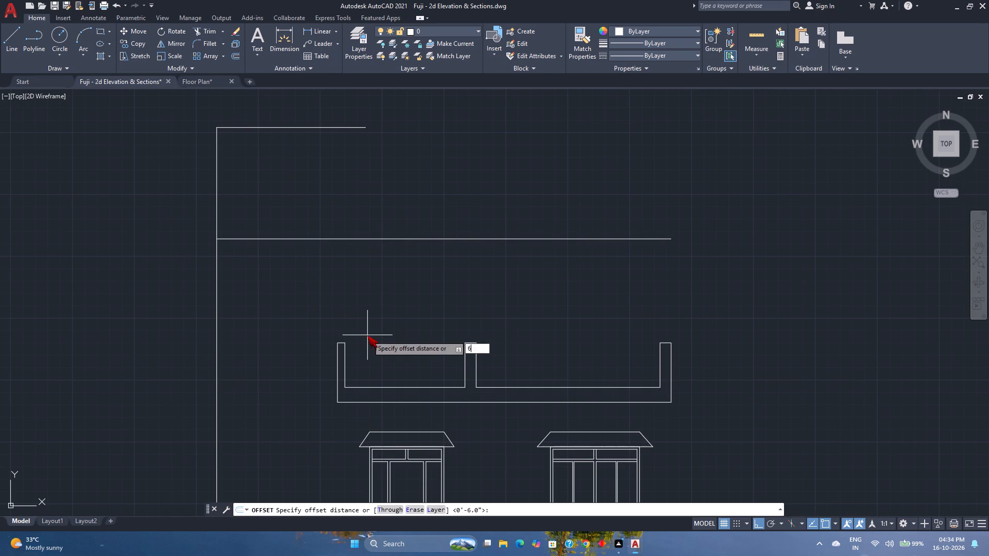
click(371, 387)
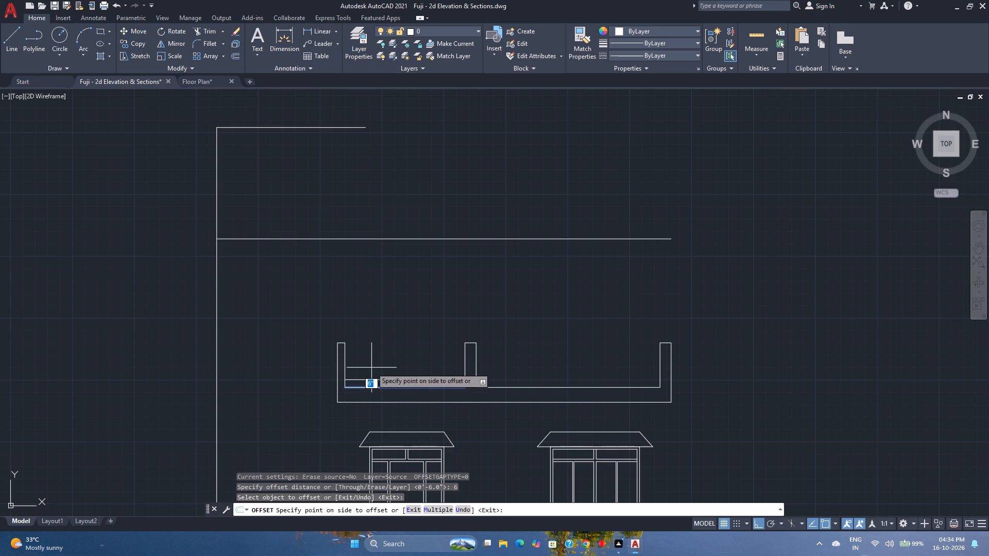
scroll(371, 368, up, 1)
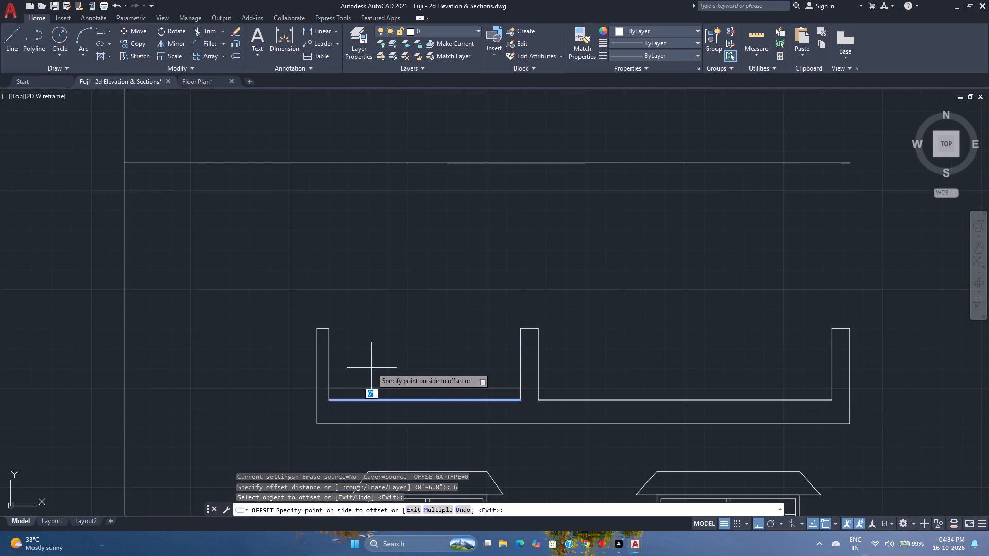
key(4)
key(Return)
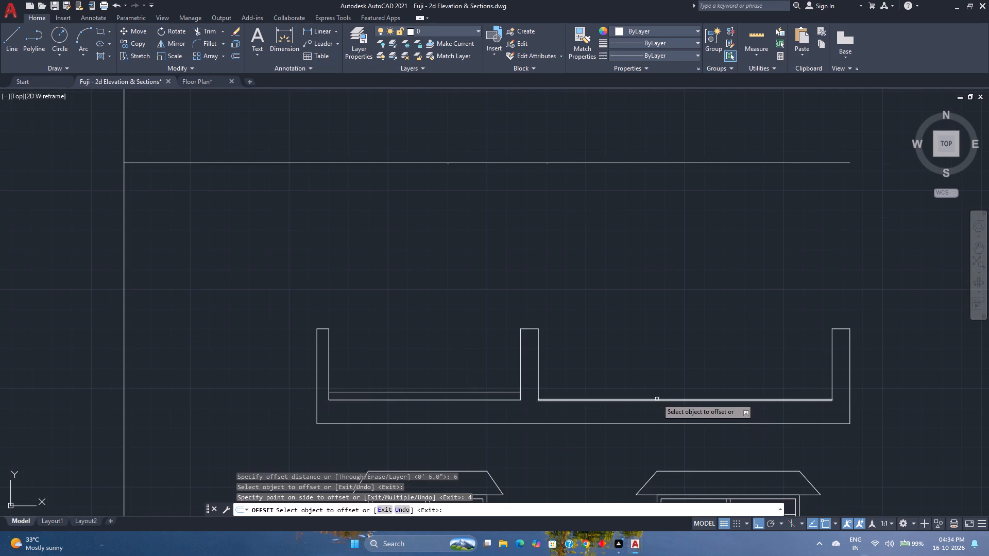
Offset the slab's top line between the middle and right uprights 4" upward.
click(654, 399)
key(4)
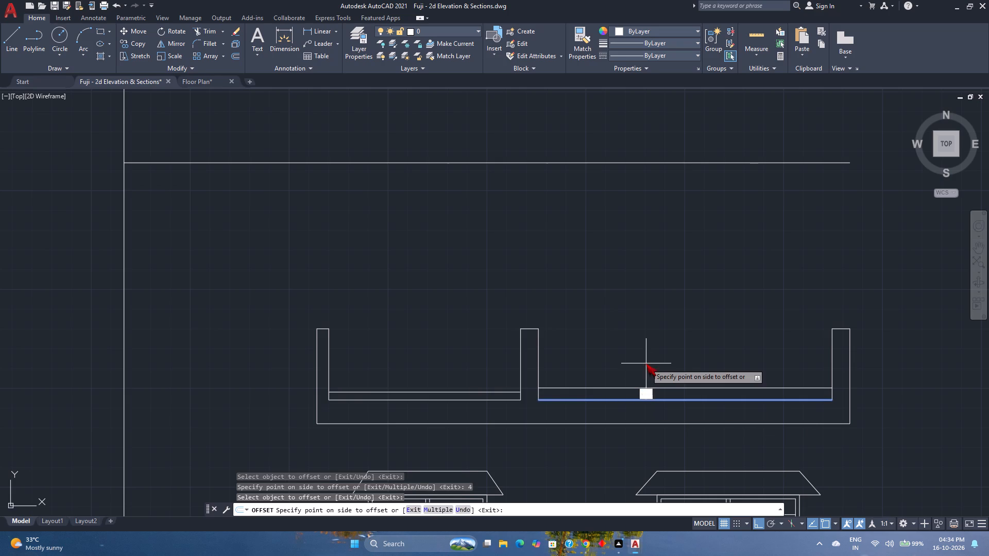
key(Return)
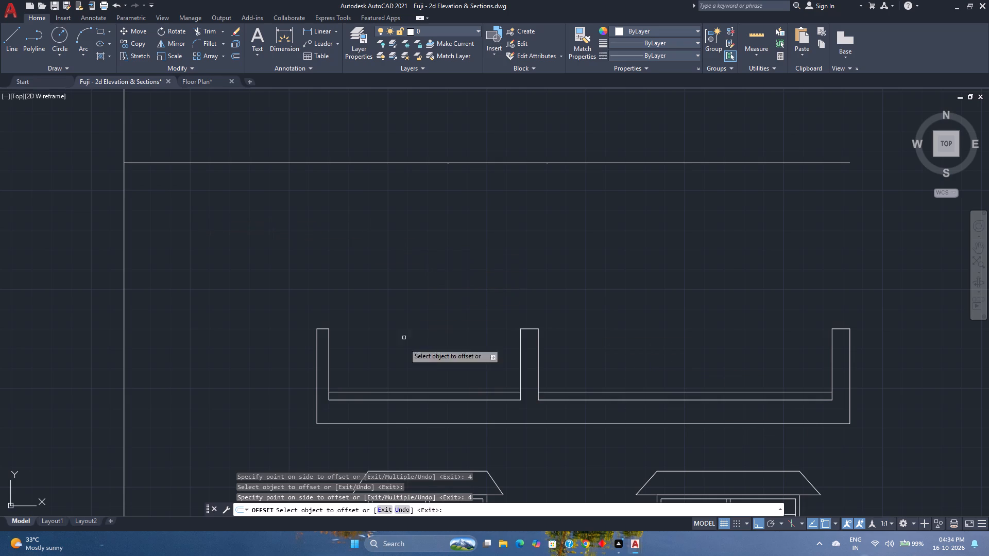
Between the left and middle uprights, build three more horizontal lines by offsetting upward in succession 2", 6" and 2" from the lowest offset line.
click(401, 392)
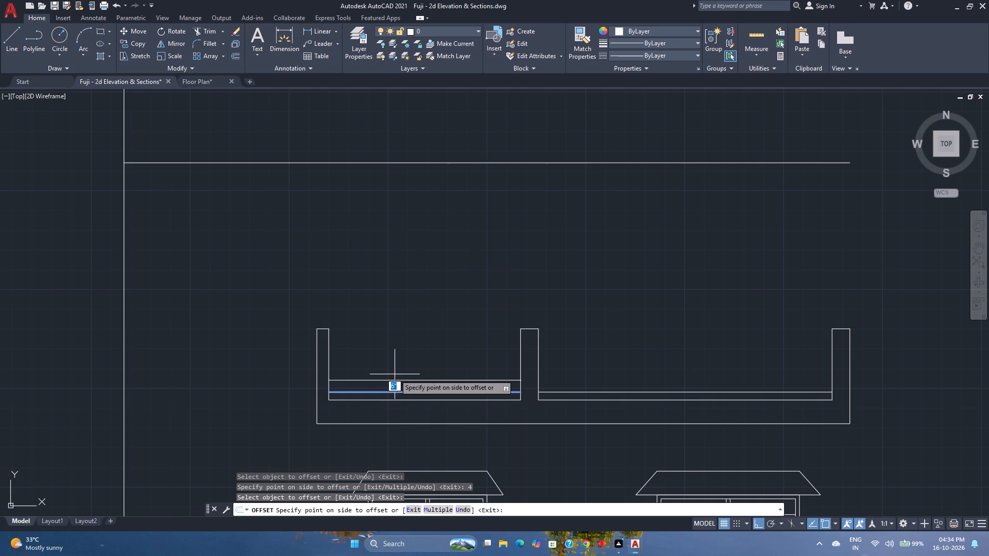
key(2)
key(Return)
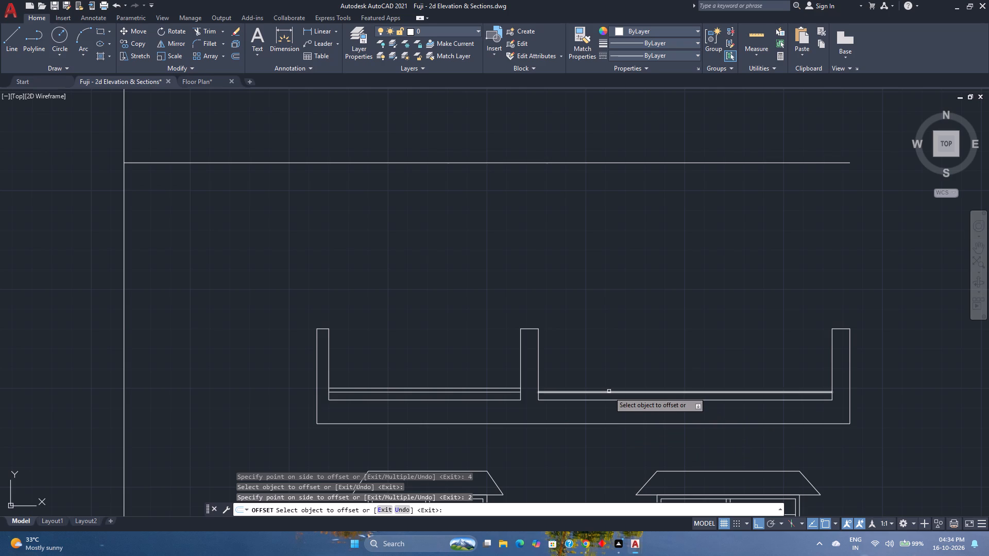
click(432, 387)
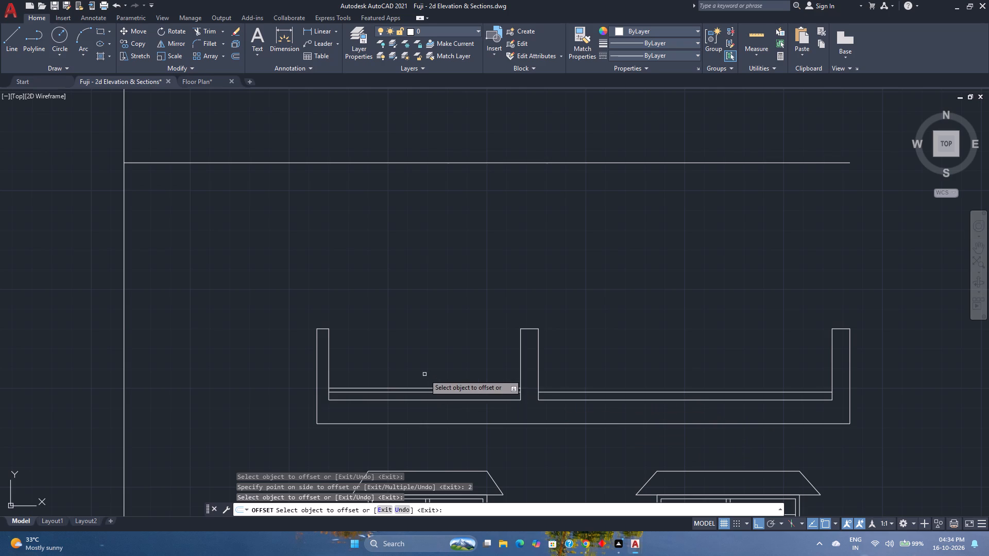
click(414, 388)
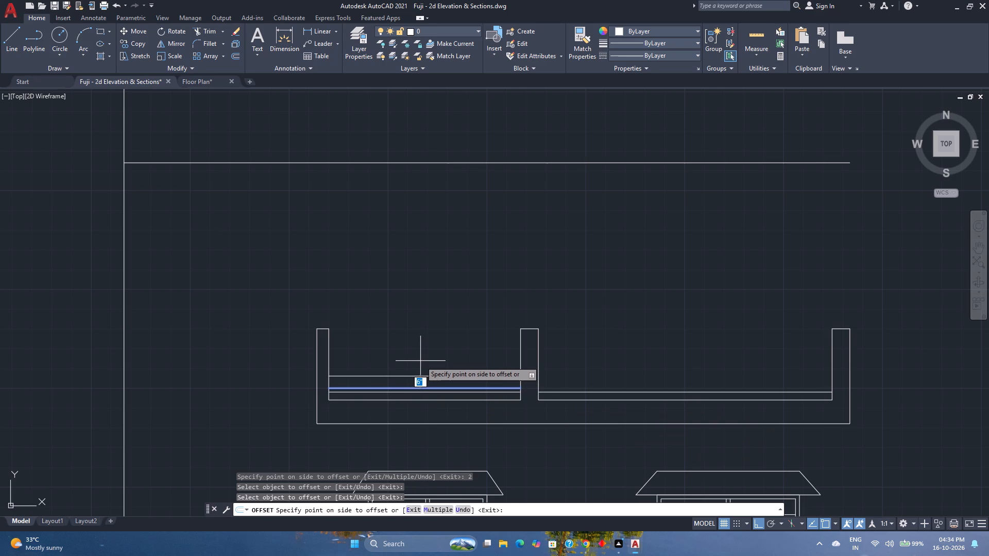
click(420, 361)
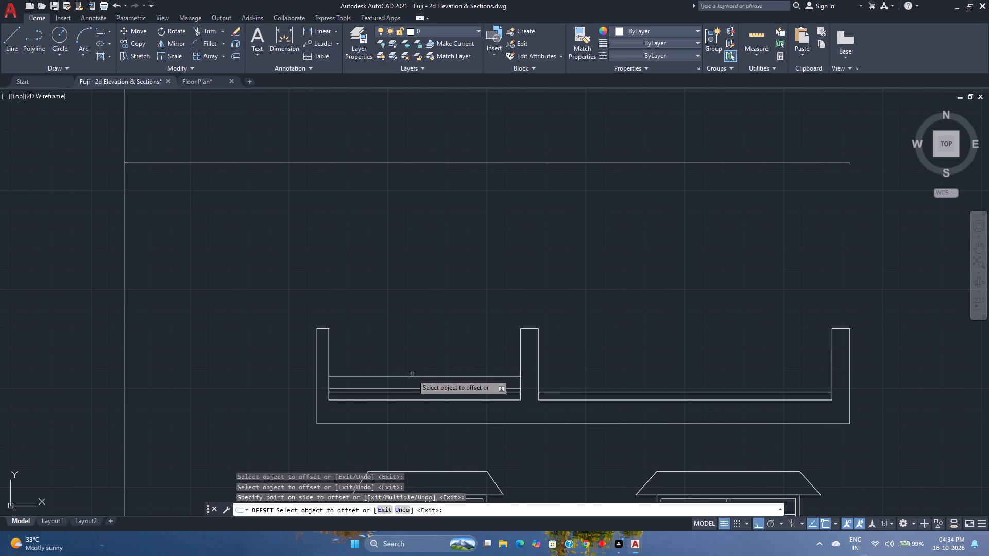
click(412, 376)
key(2)
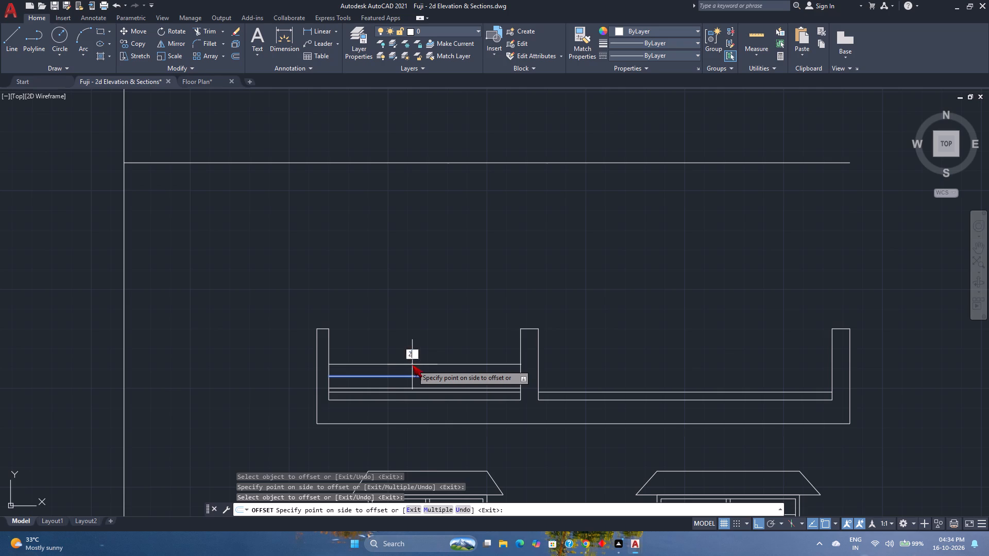
key(Return)
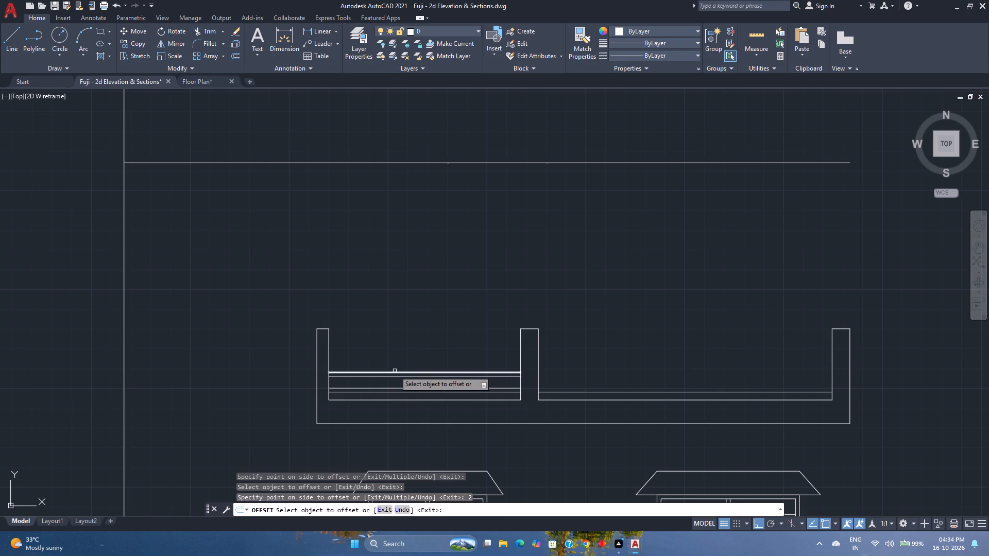
Offset the uppermost line between the left and middle uprights 9" upward, and offset that new line another 3" upward.
click(395, 371)
click(380, 373)
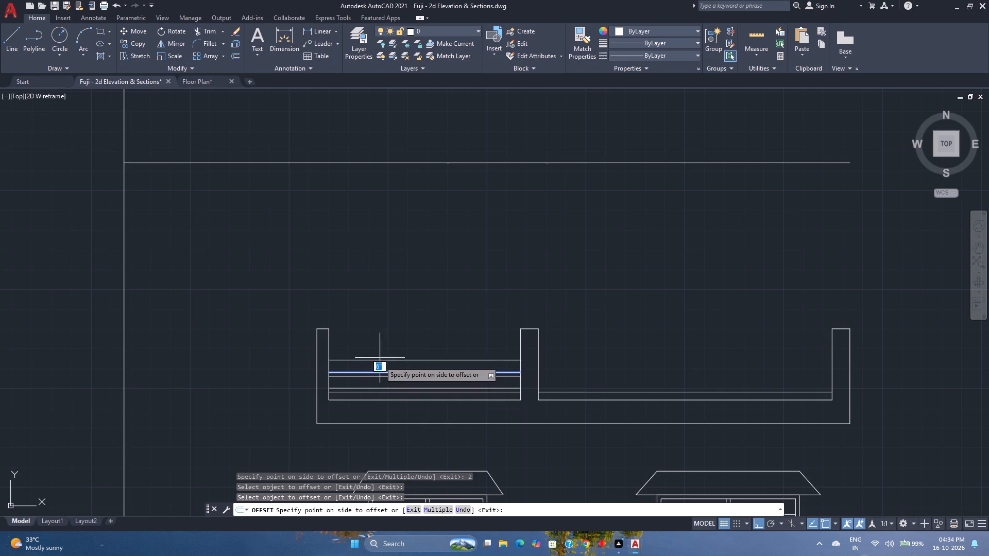
key(9)
key(Return)
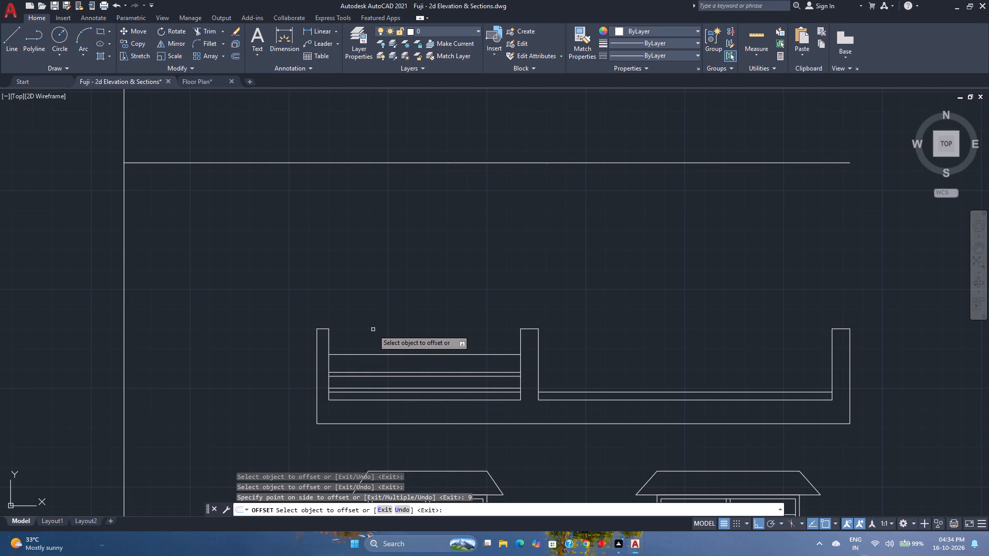
click(366, 354)
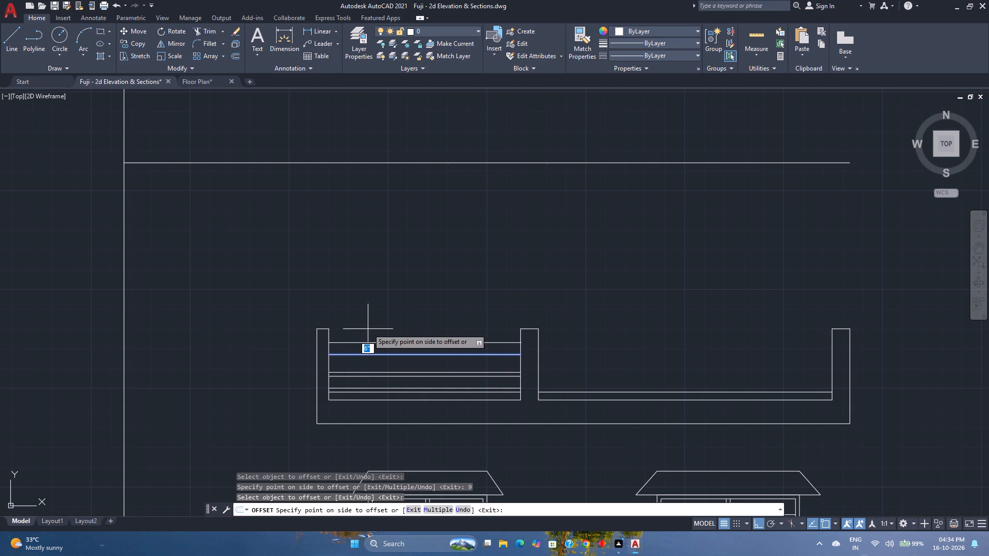
key(3)
key(Return)
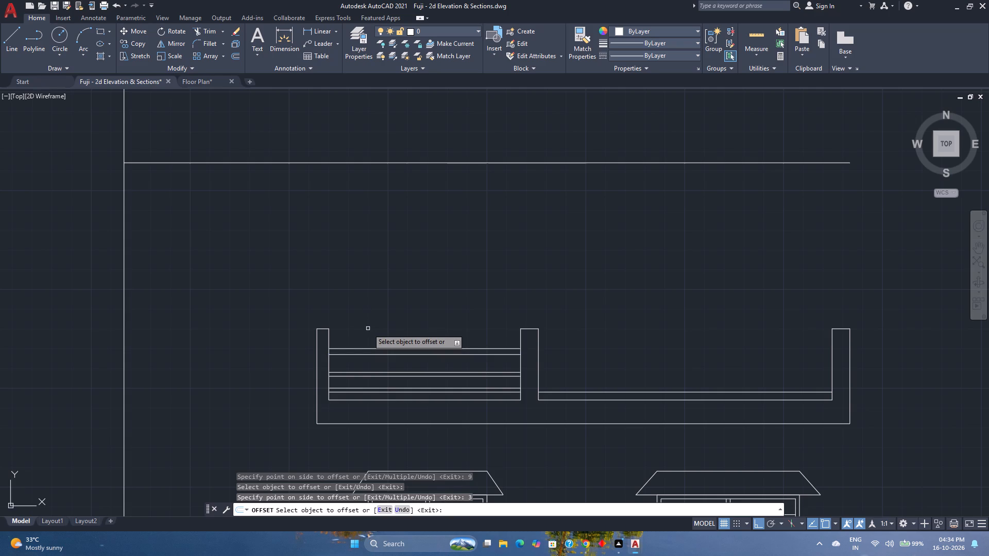
key(Escape)
Move the six offset lines between the left and middle uprights 5" straight up, leaving out the slab's top line.
scroll(343, 393, up, 2)
click(343, 394)
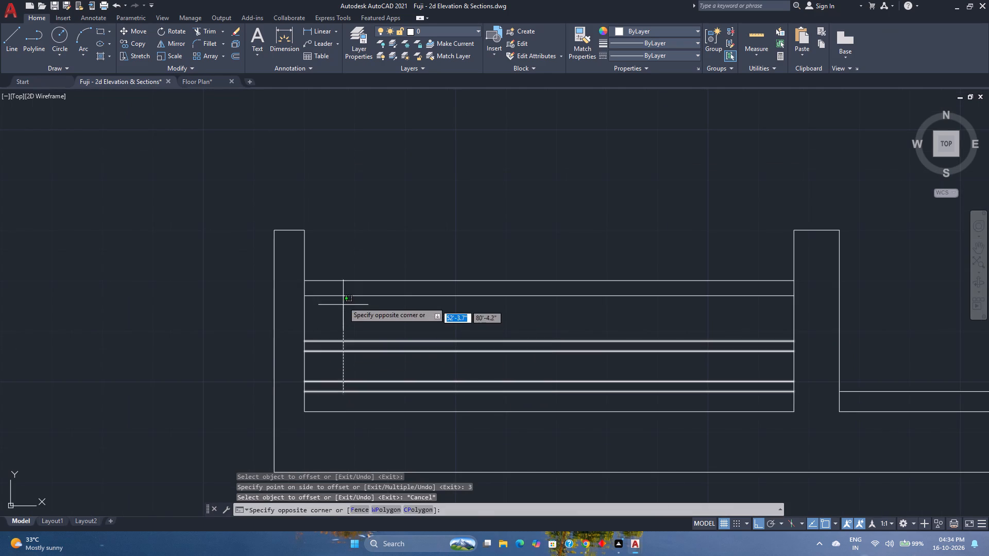
click(332, 275)
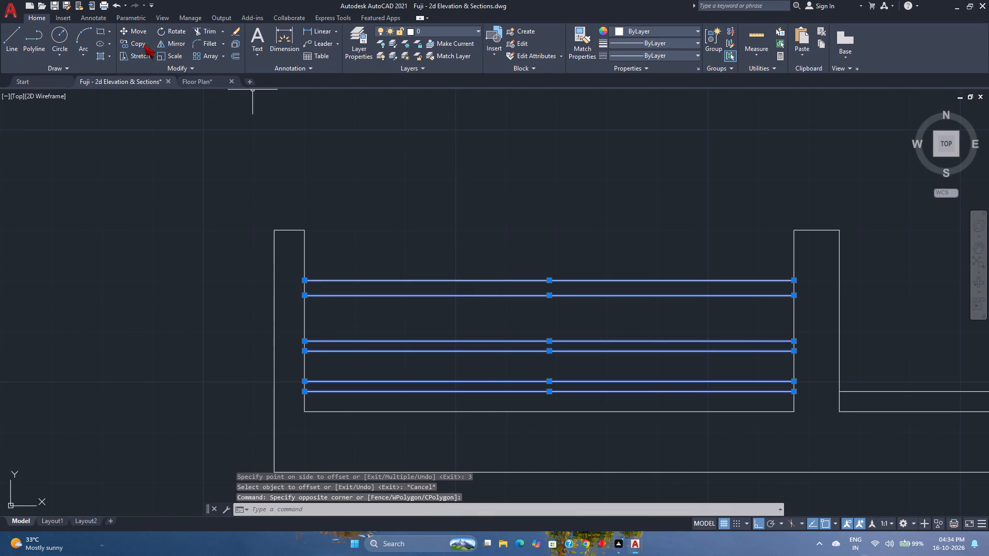
click(135, 34)
click(302, 282)
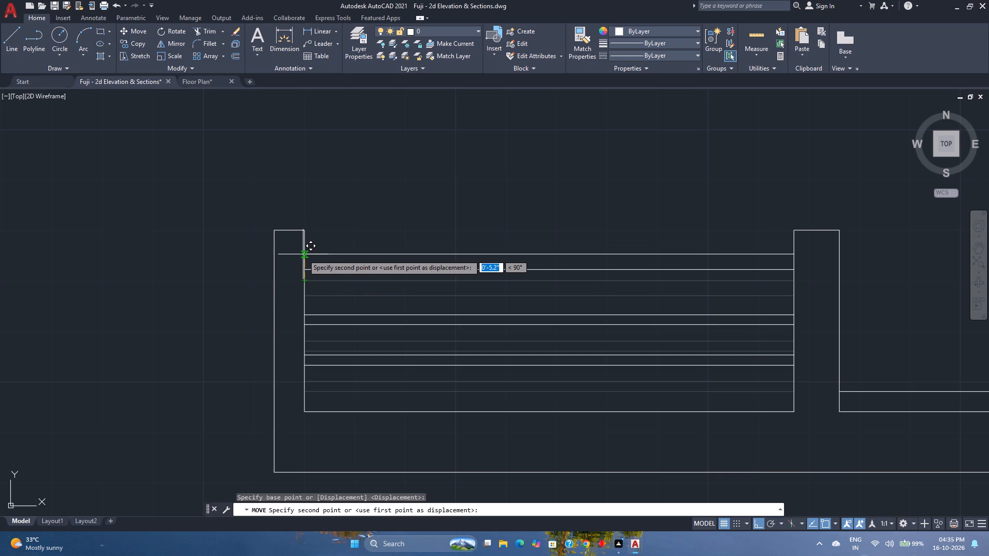
key(5)
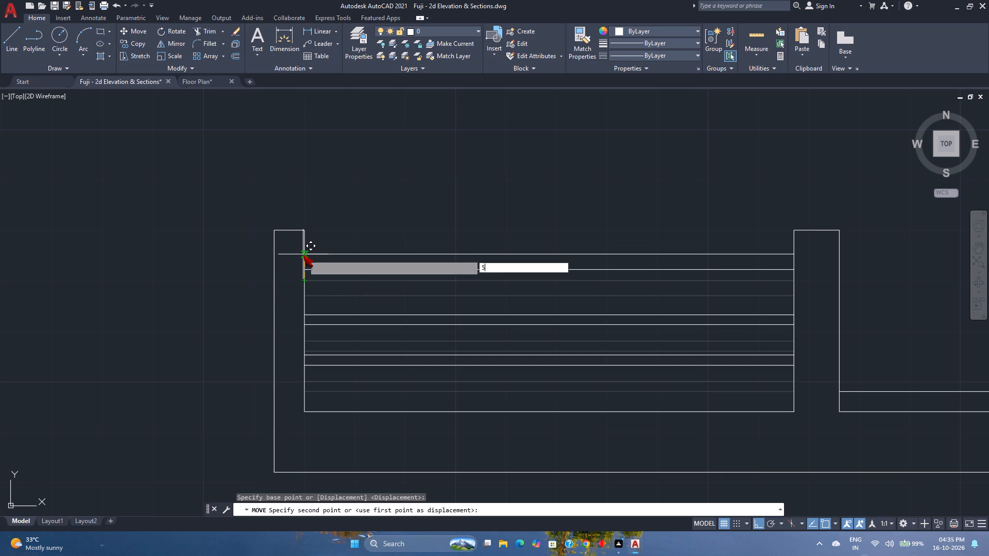
key(Return)
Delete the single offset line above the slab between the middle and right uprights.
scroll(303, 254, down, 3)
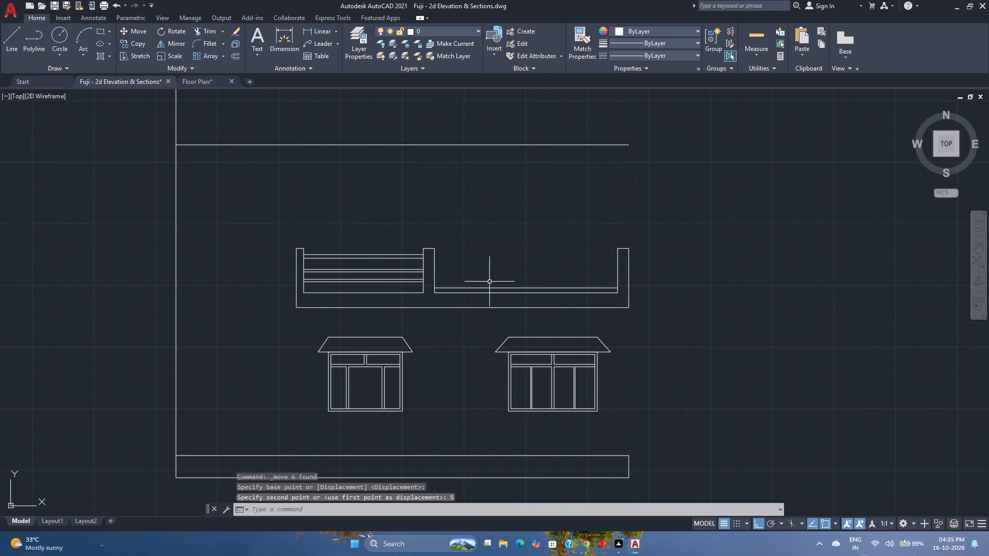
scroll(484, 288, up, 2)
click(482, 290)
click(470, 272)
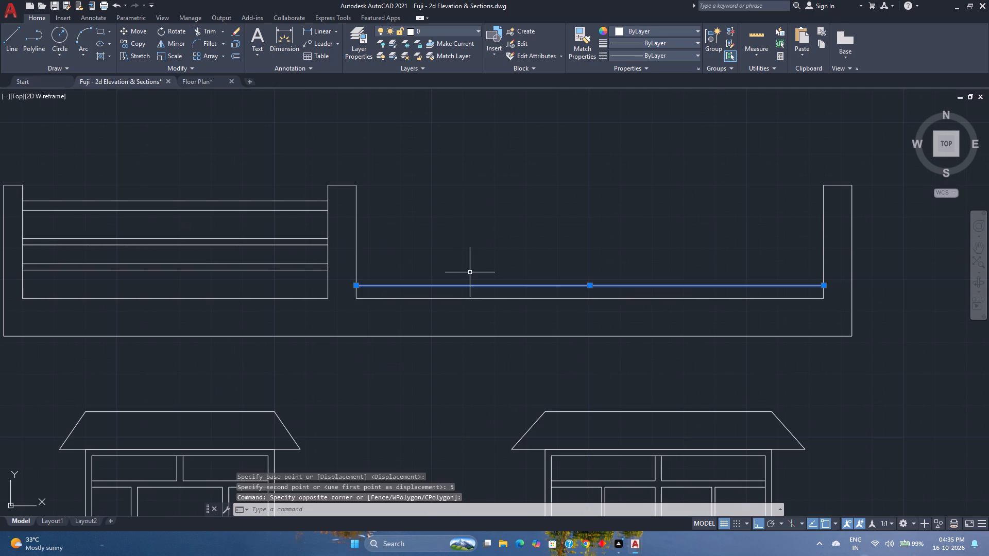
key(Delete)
Extend the six horizontal parapet lines to the right upright's inner edge, using that edge as the boundary.
scroll(469, 272, down, 2)
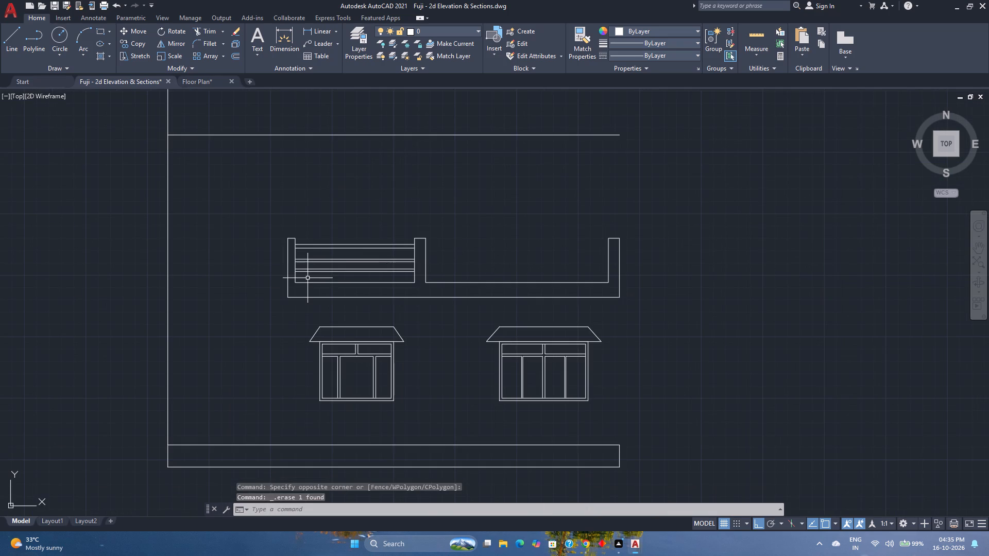
text(ex)
key(Return)
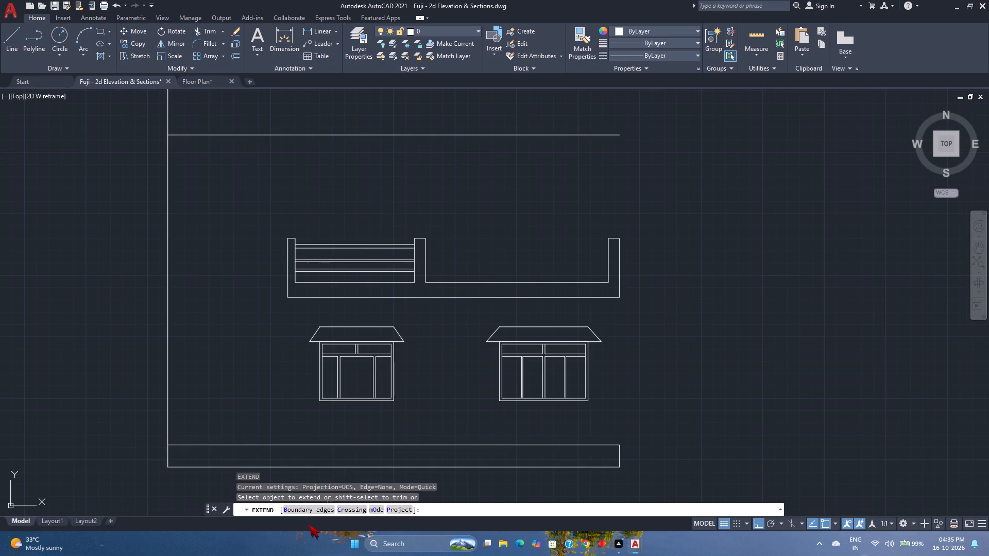
click(308, 510)
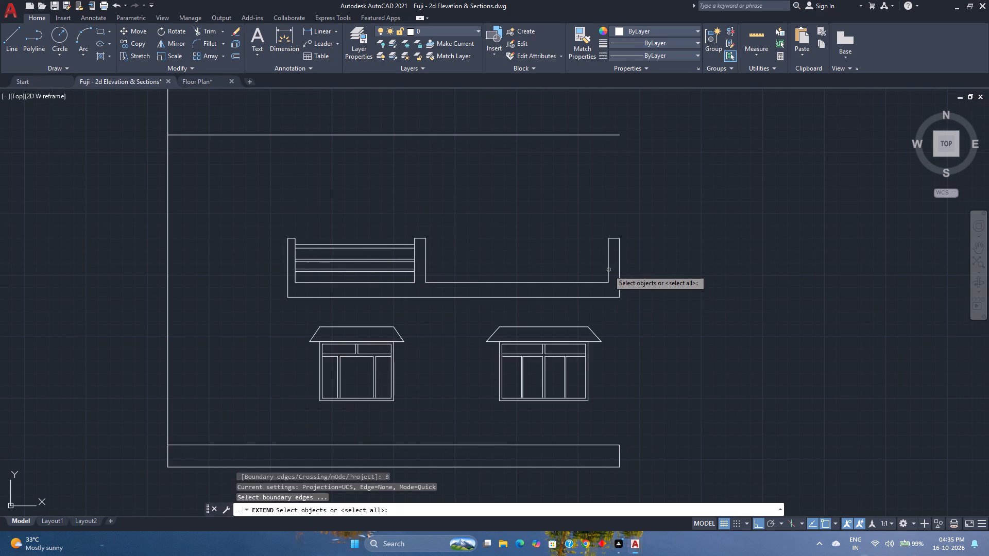
click(609, 258)
key(space)
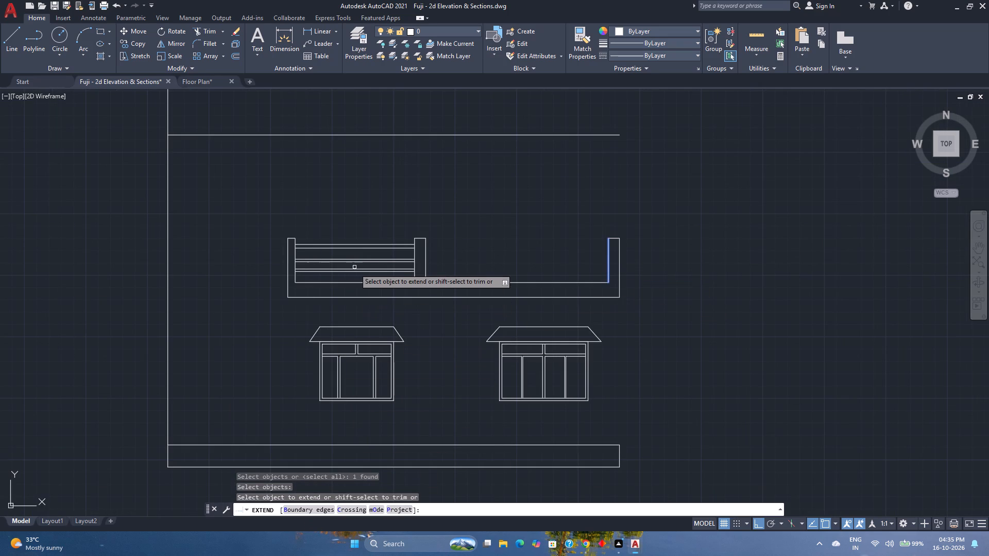
click(359, 279)
click(366, 233)
key(Escape)
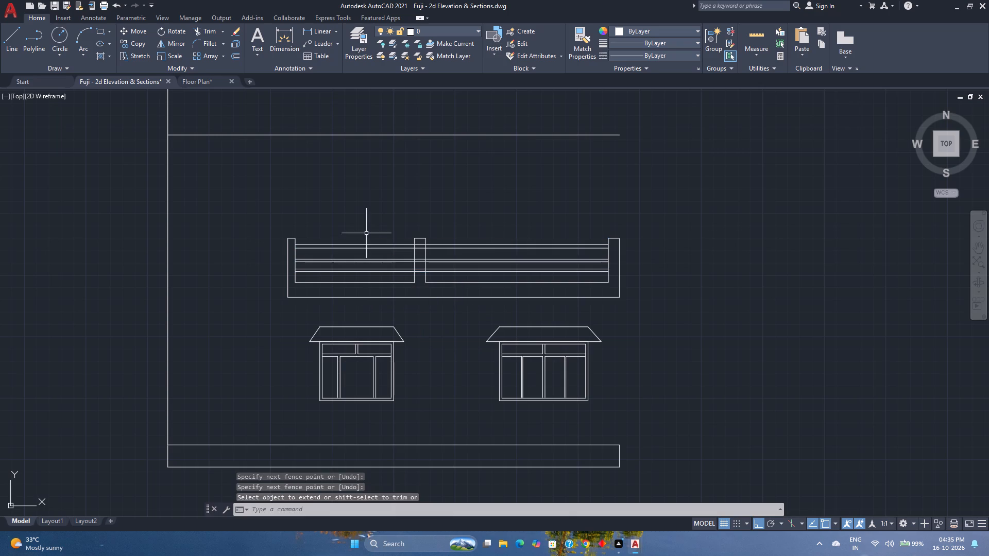
Trim the six horizontal parapet lines where they cross the middle upright.
text(tr)
key(Return)
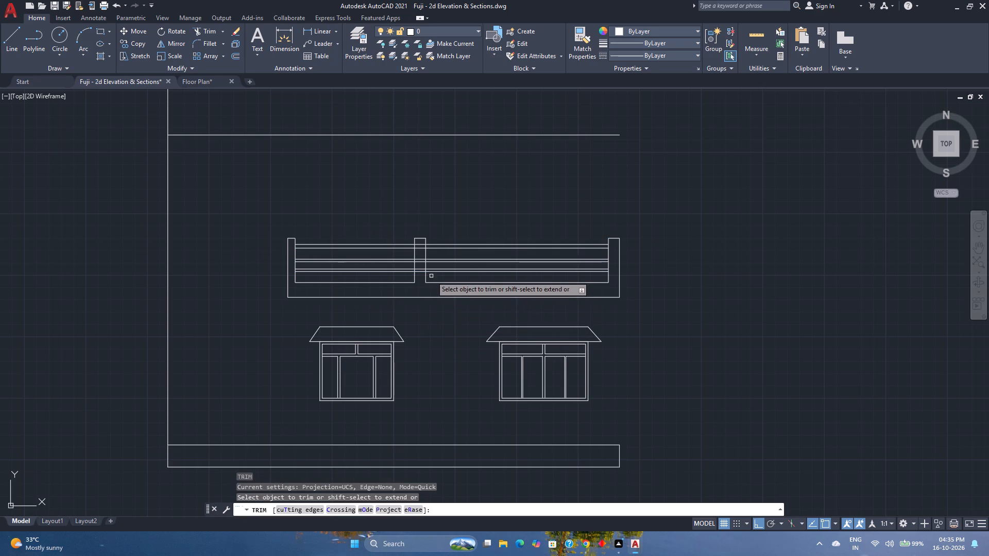
scroll(430, 276, up, 2)
click(405, 188)
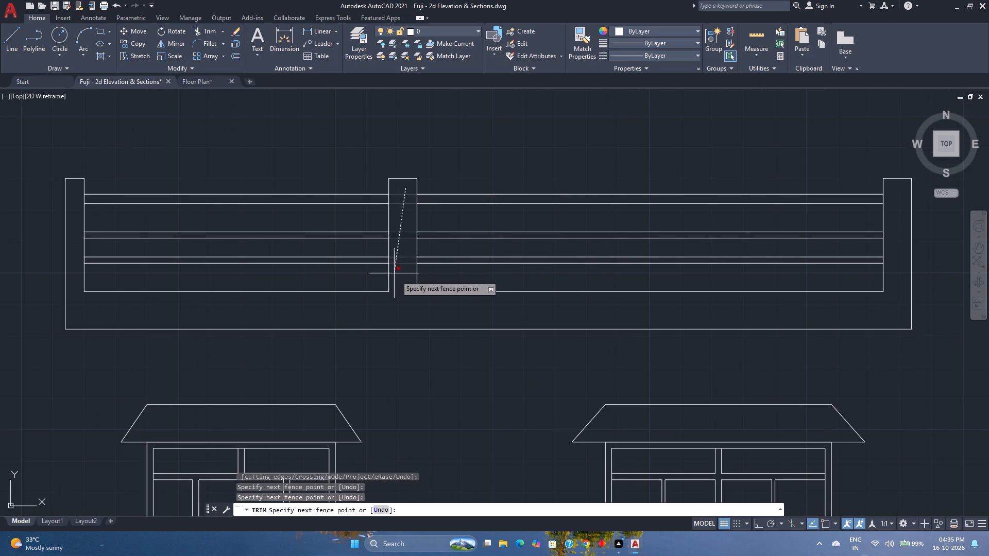
click(399, 283)
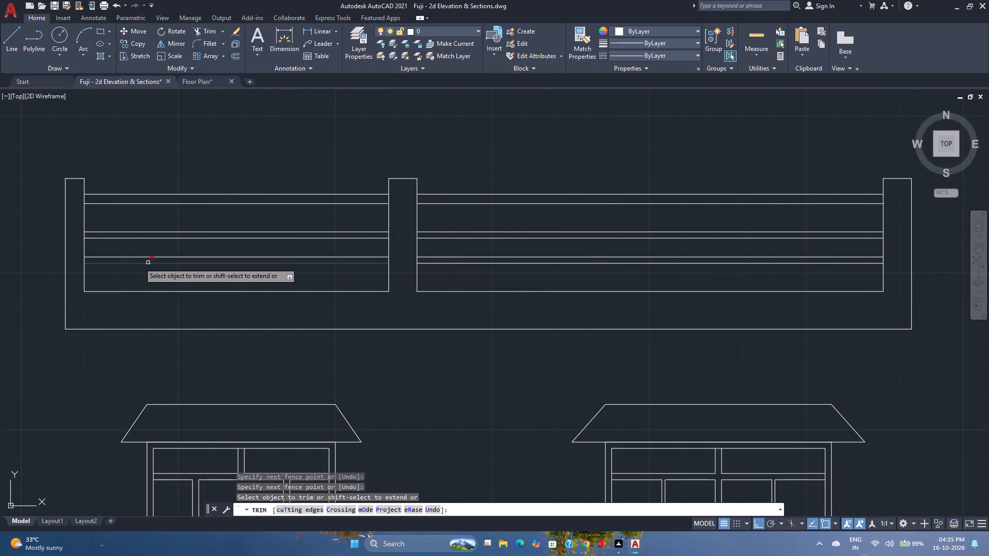
Trim the uprights' inner edges within the gaps of the lower and middle pairs of horizontal lines, across both parapet bays.
scroll(84, 260, up, 2)
click(80, 260)
scroll(396, 271, down, 4)
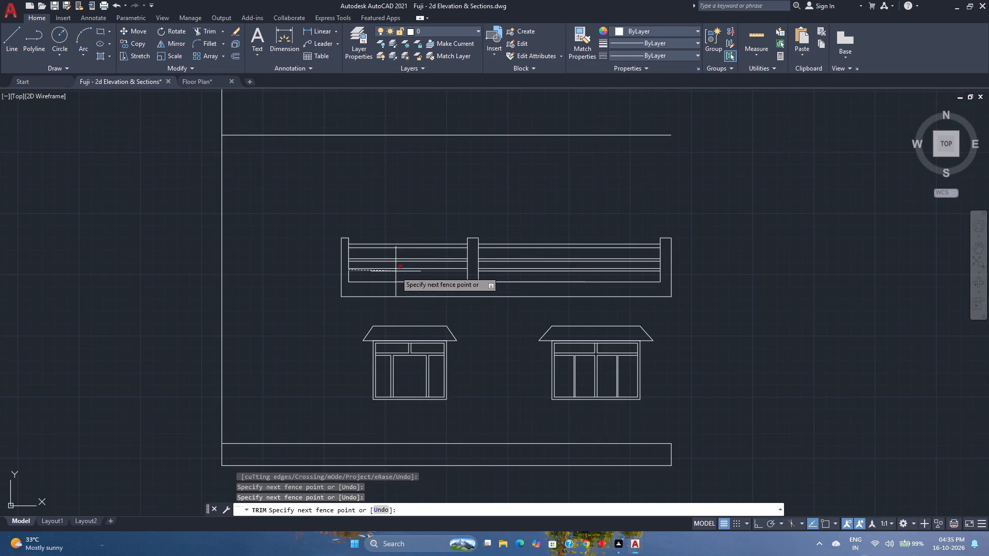
click(665, 271)
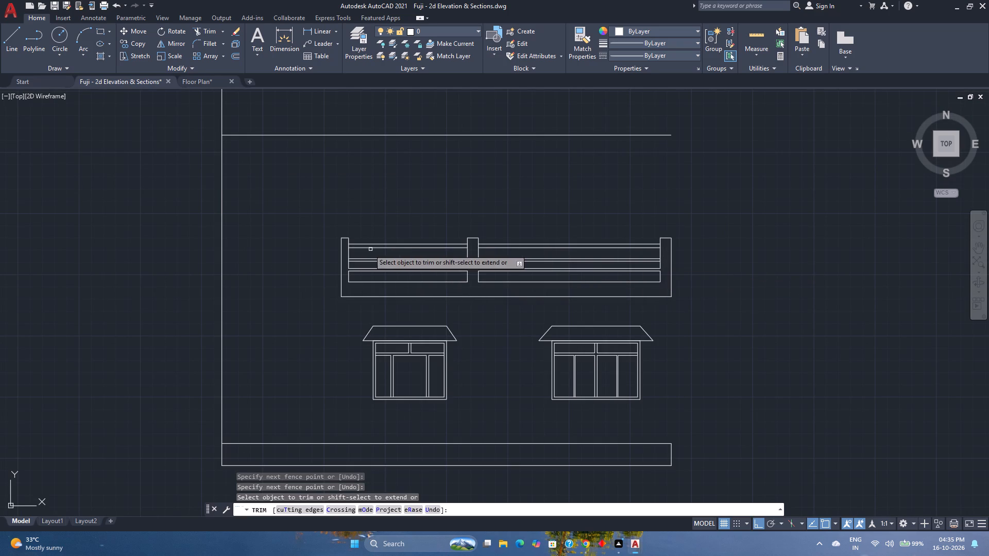
scroll(351, 257, up, 3)
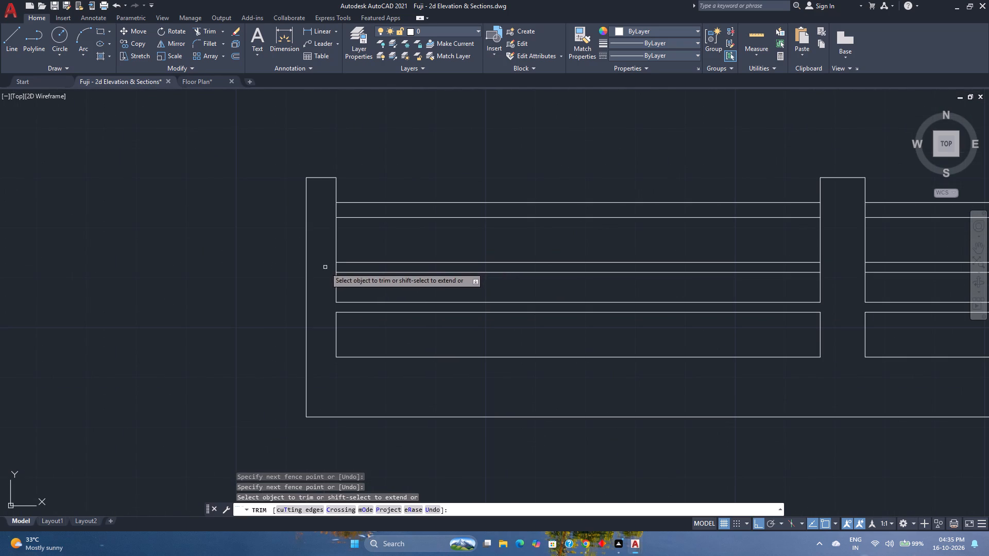
click(325, 267)
scroll(333, 267, down, 4)
scroll(525, 268, up, 3)
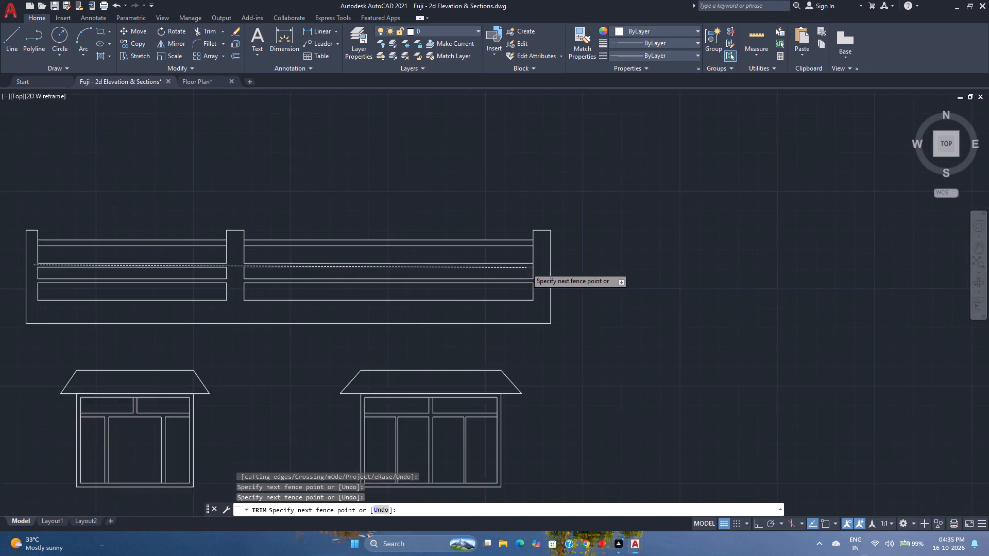
scroll(540, 263, down, 2)
click(540, 263)
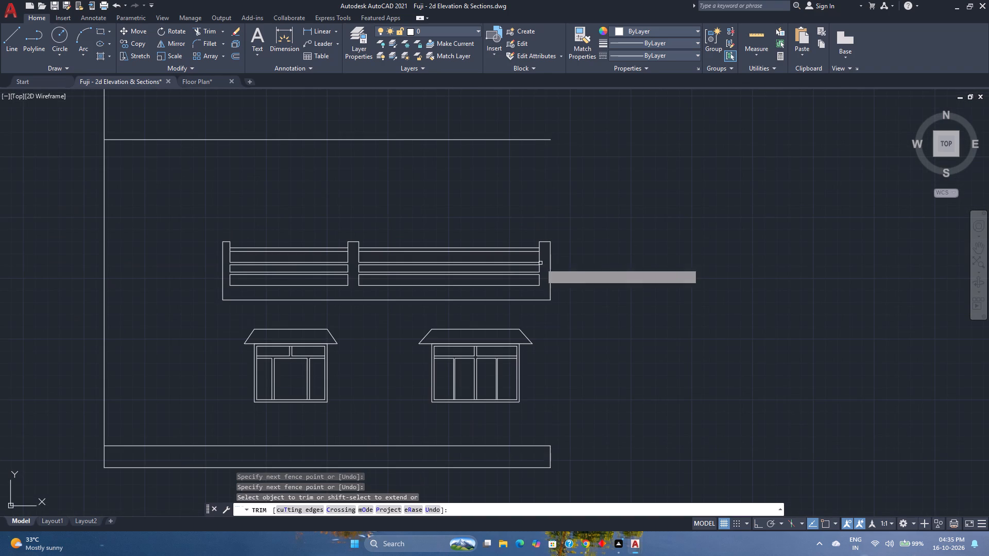
Trim the uprights' inner edges within the gap of the top pair of horizontal lines, across both parapet bays.
scroll(232, 252, up, 3)
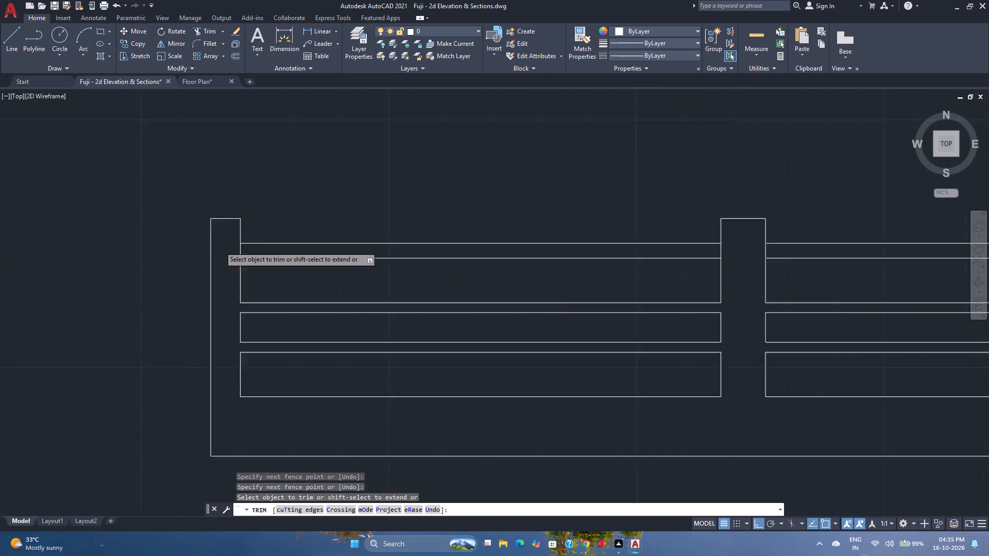
scroll(219, 246, up, 1)
click(226, 253)
scroll(293, 258, down, 4)
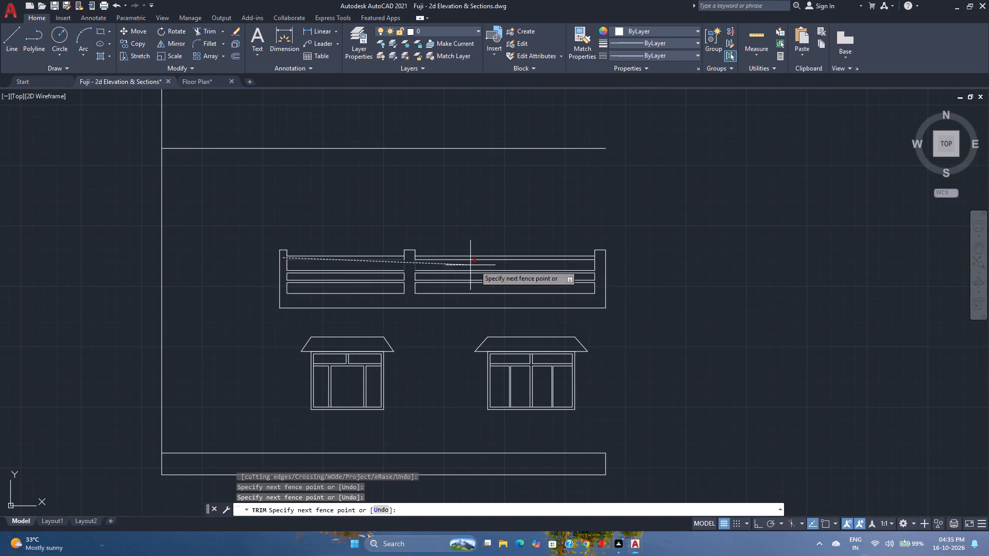
click(599, 258)
key(Escape)
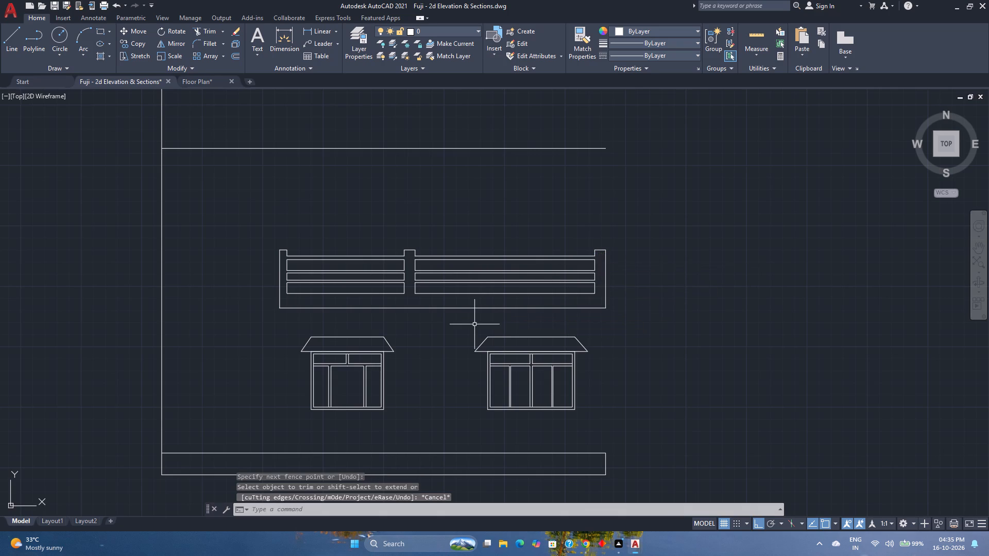
Turn on the Grid lines layer.
scroll(476, 322, down, 1)
middle_drag(476, 322, 450, 315)
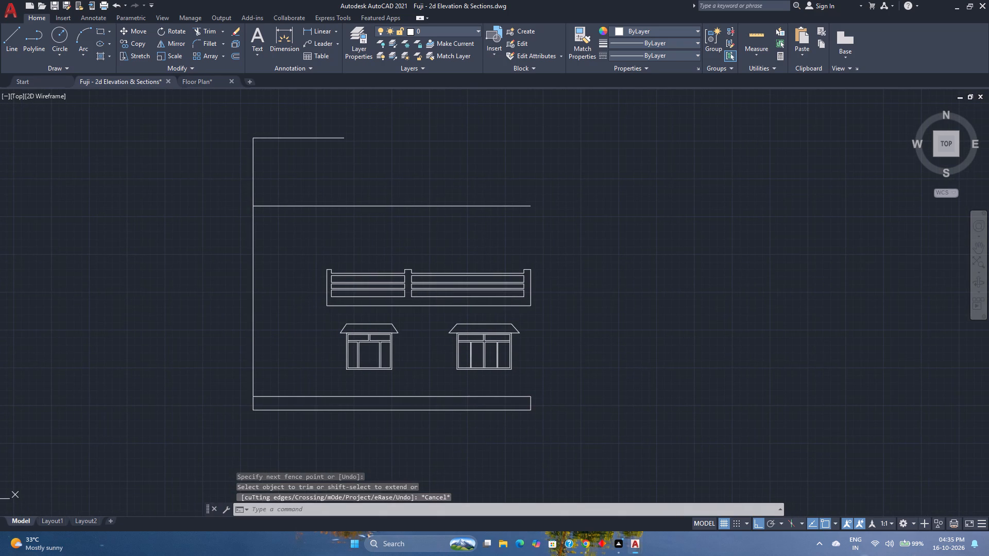
click(453, 31)
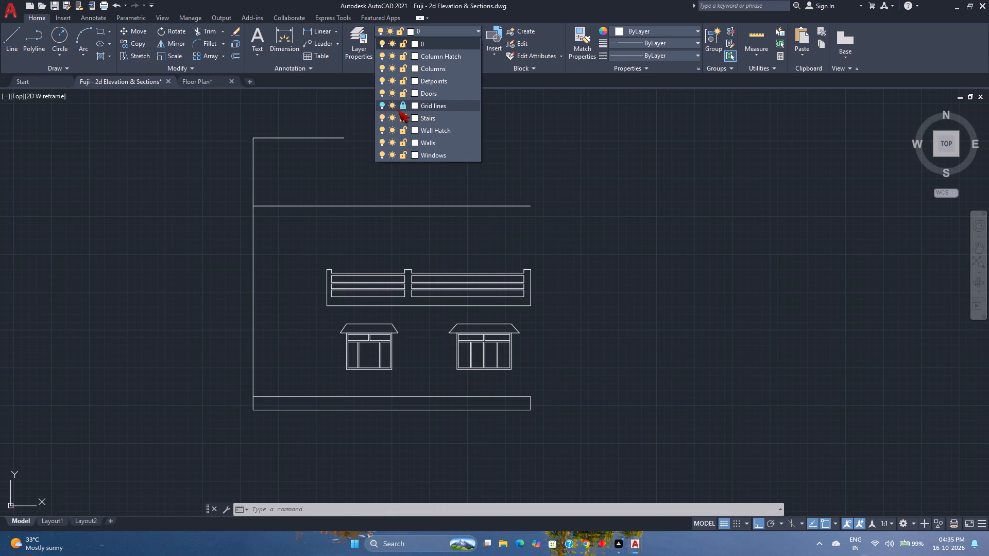
click(382, 104)
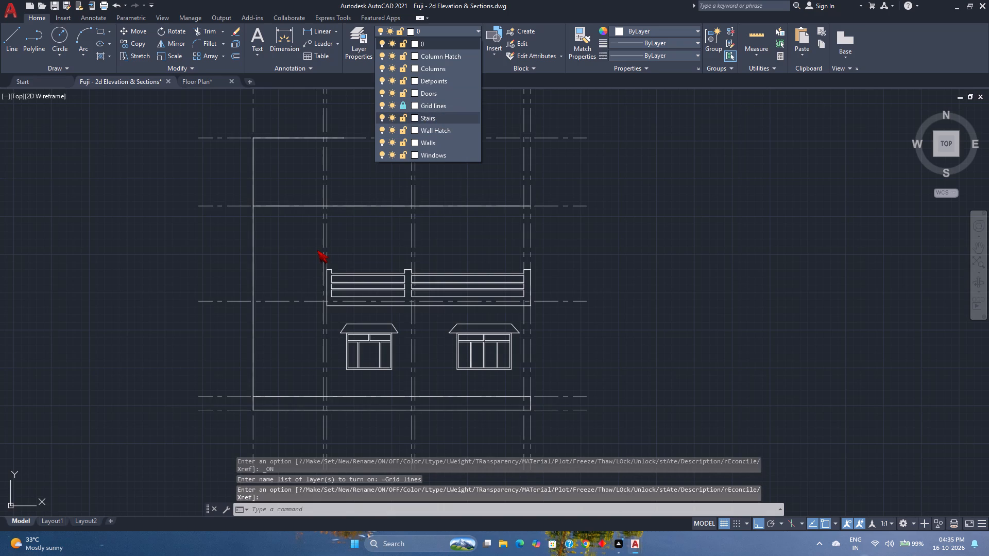
key(Escape)
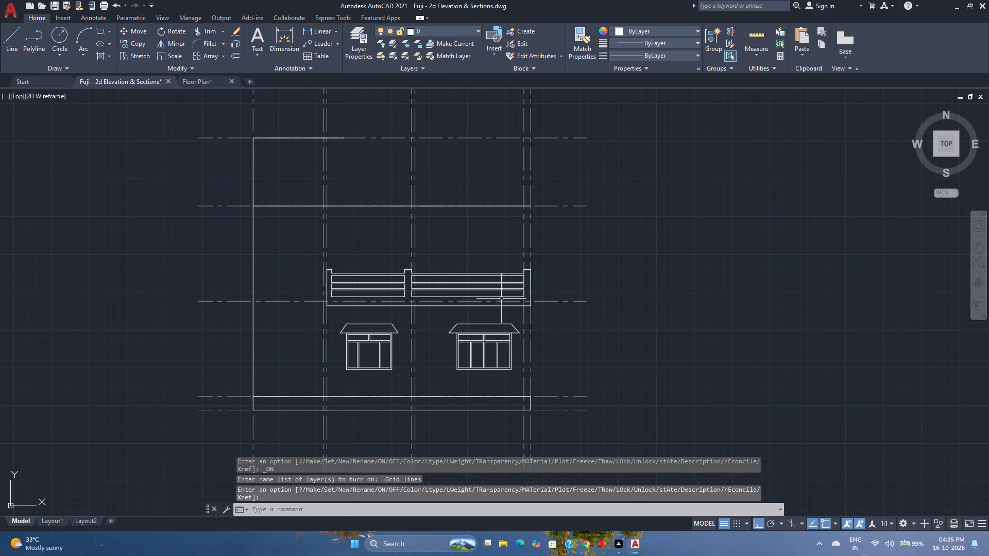
Copy the whole parapet straight up, from the grid intersection at its lower left to the next floor's horizontal grid line.
click(535, 308)
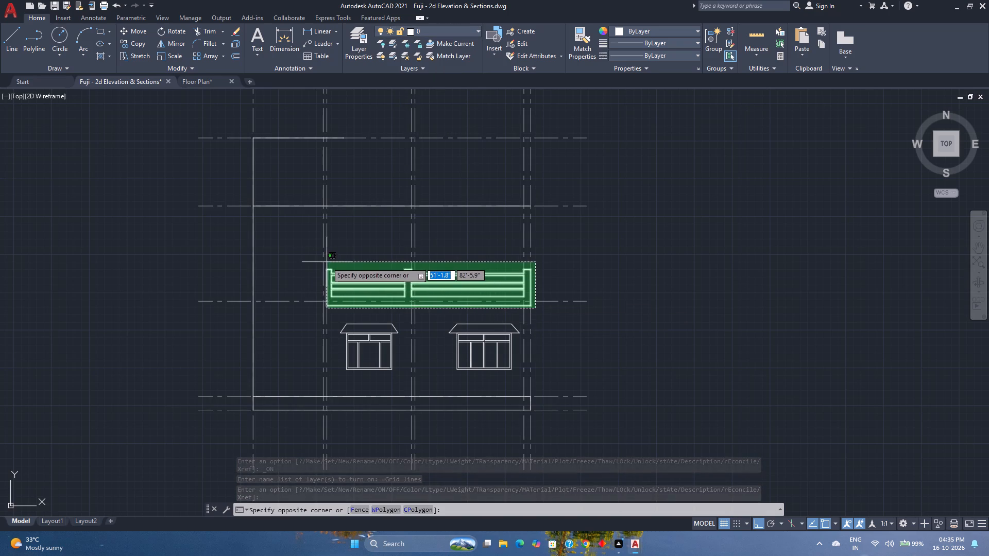
click(326, 262)
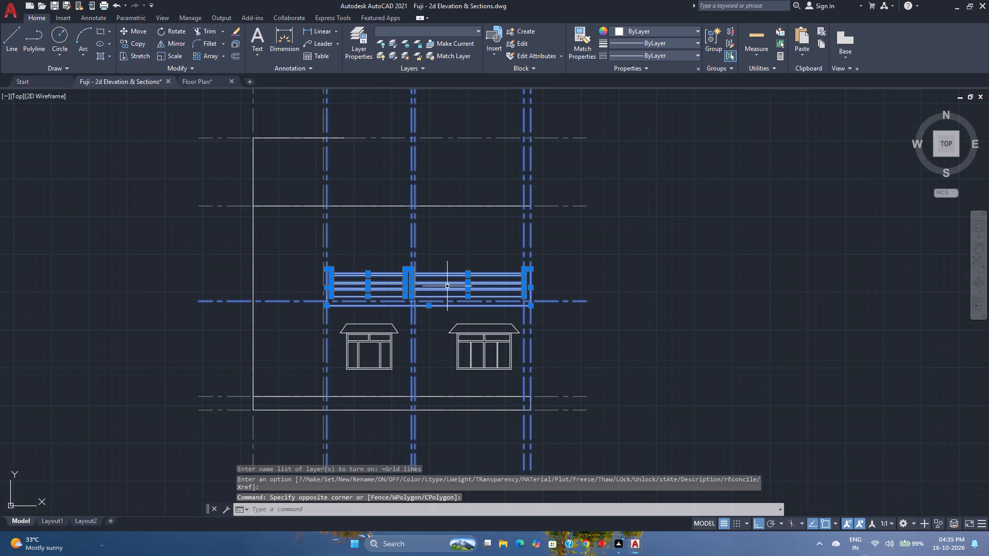
click(134, 48)
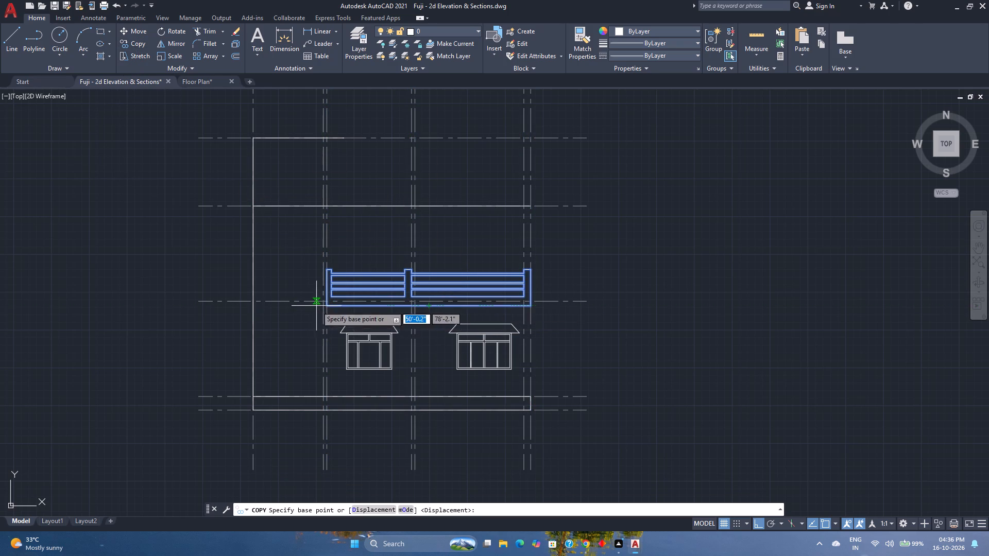
scroll(322, 304, up, 3)
click(339, 298)
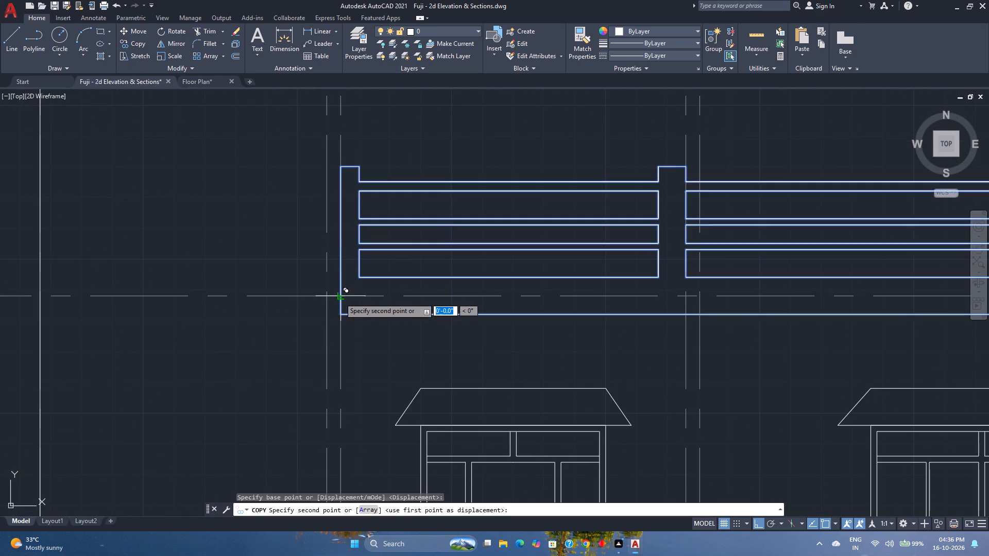
scroll(343, 298, down, 4)
scroll(340, 245, up, 3)
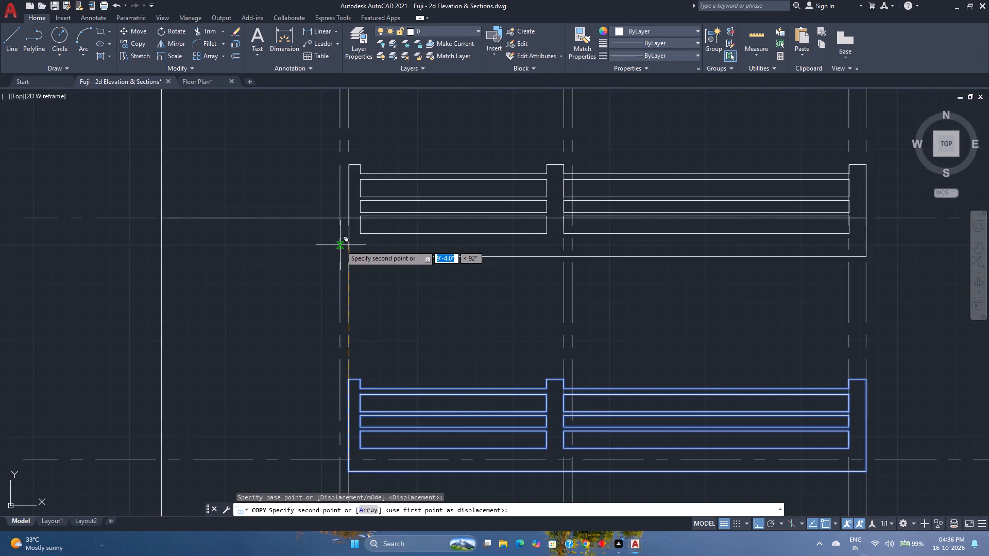
click(349, 217)
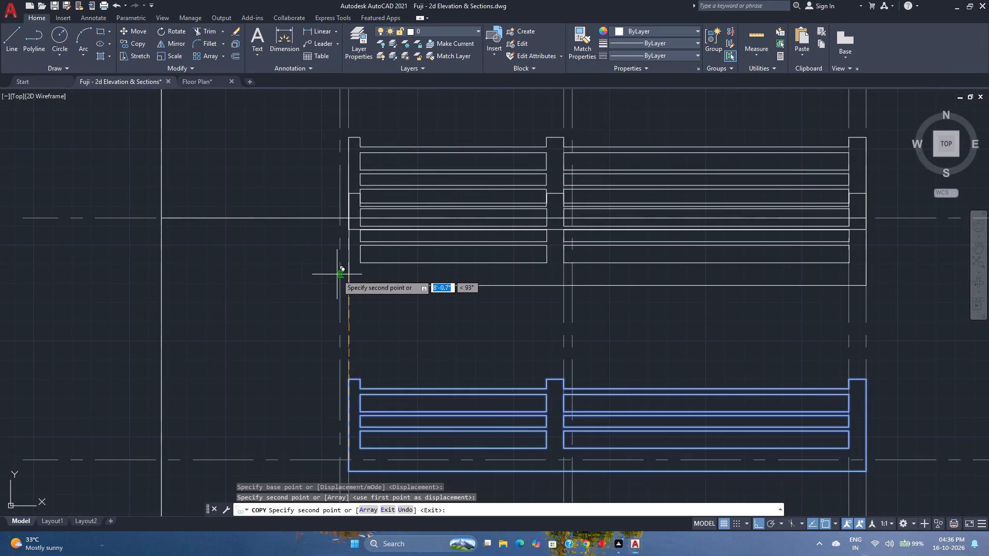
key(Escape)
Delete the solid horizontal floor line that runs through the base of the upper parapet, leaving the grid line.
click(303, 250)
click(282, 209)
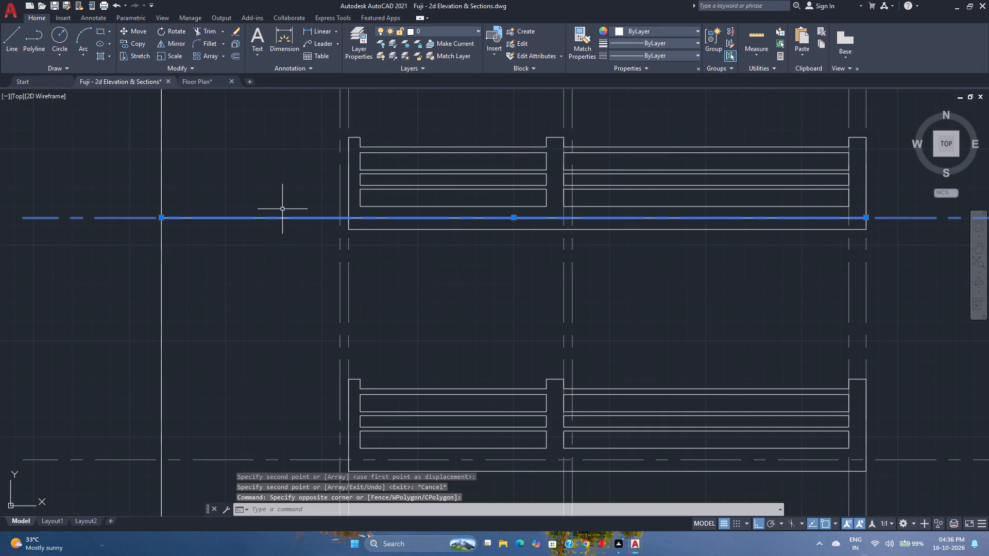
scroll(264, 222, down, 2)
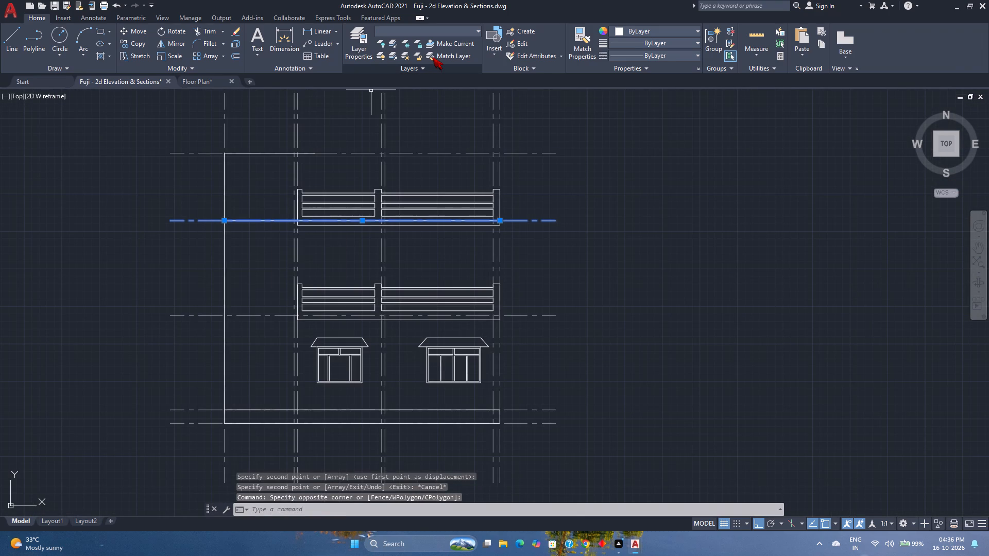
key(Escape)
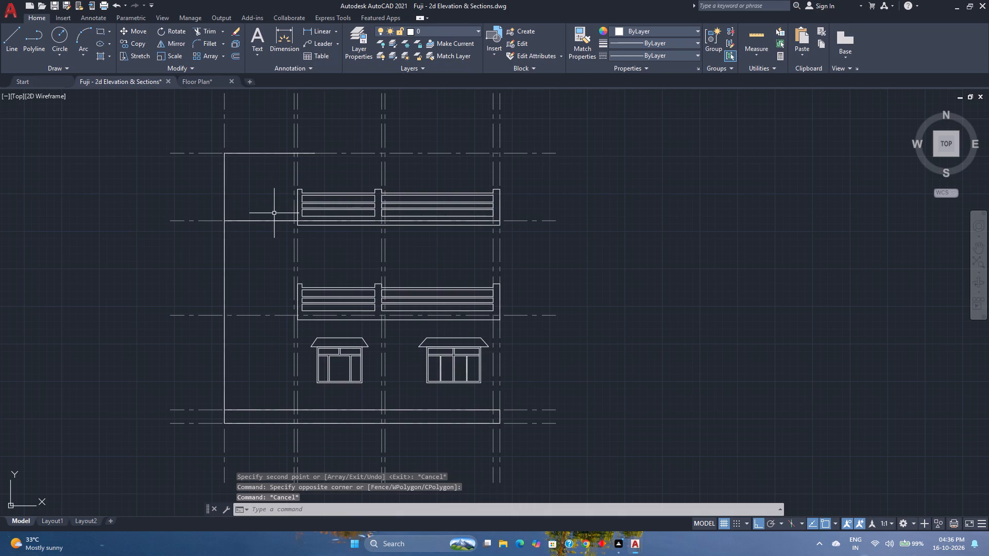
click(272, 221)
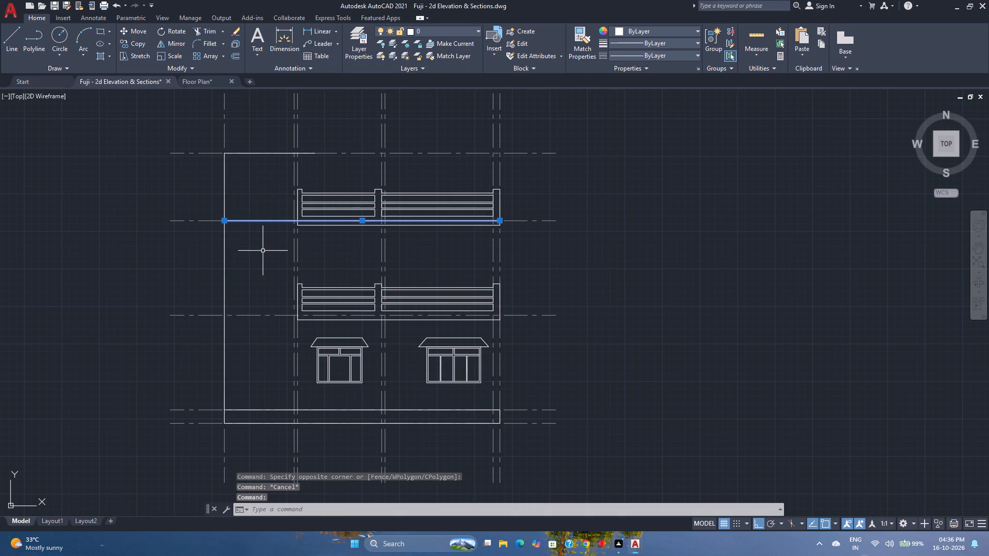
key(Delete)
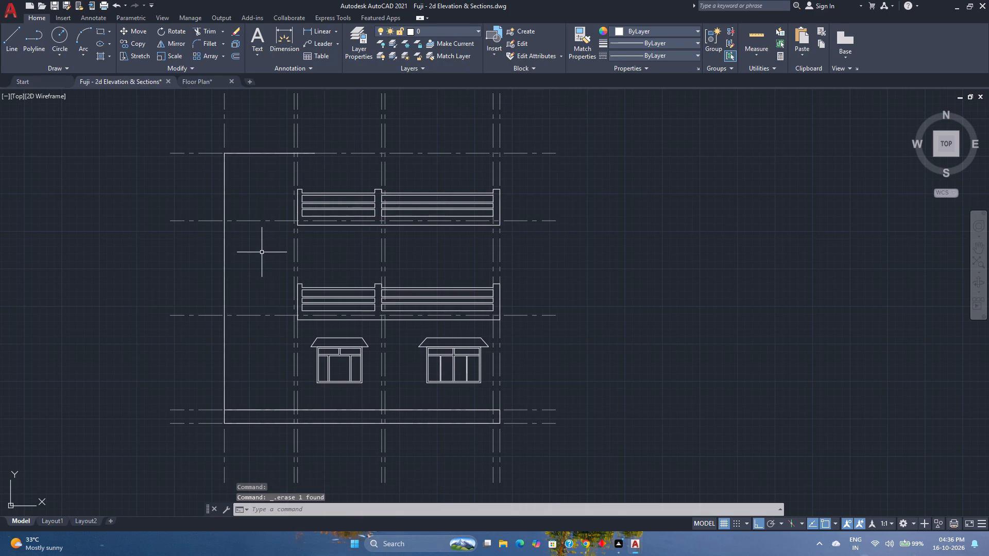
Draw a vertical wall line about 28'-6" long along the parapets' left edge, from the roof line to the plinth's top line.
scroll(262, 253, down, 1)
scroll(309, 280, up, 1)
middle_drag(309, 280, 330, 299)
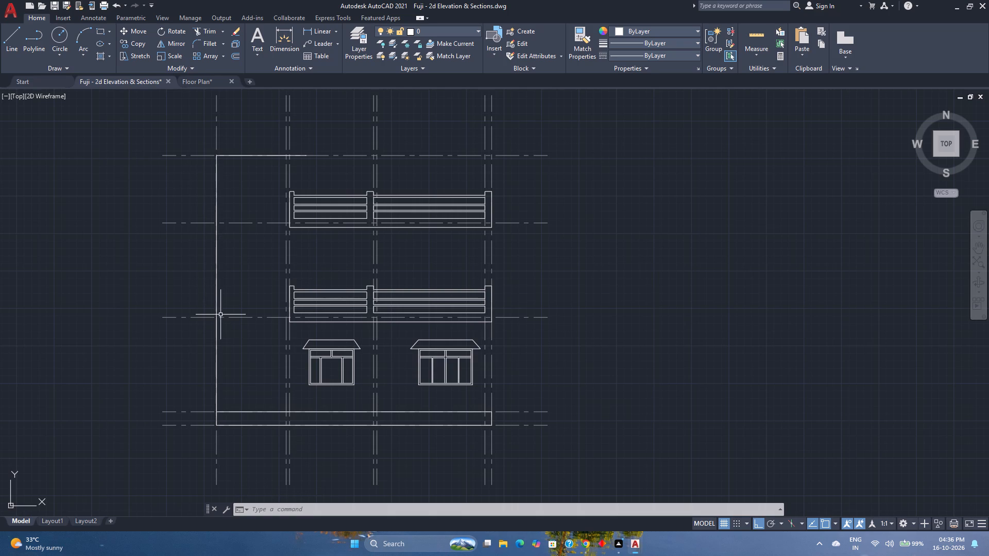
click(14, 51)
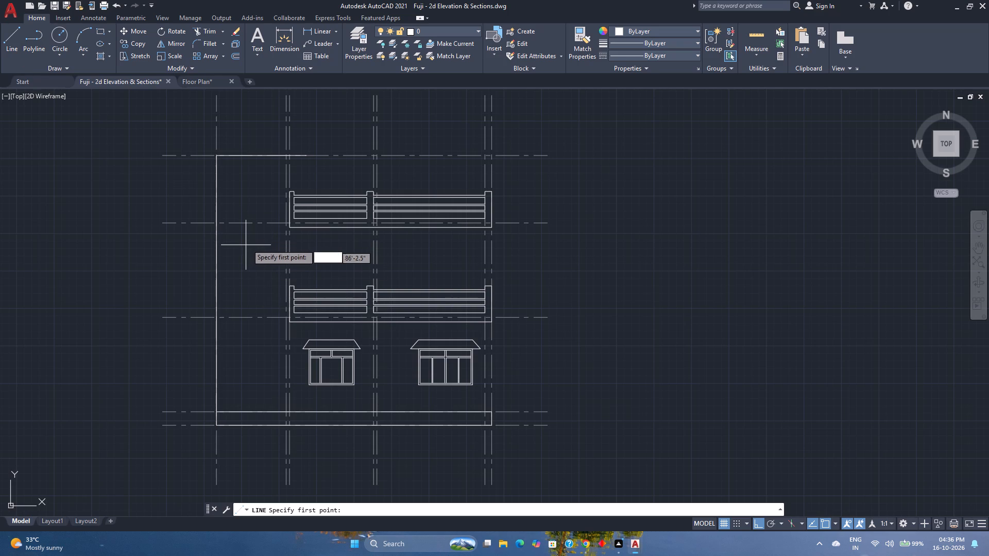
scroll(281, 162, up, 1)
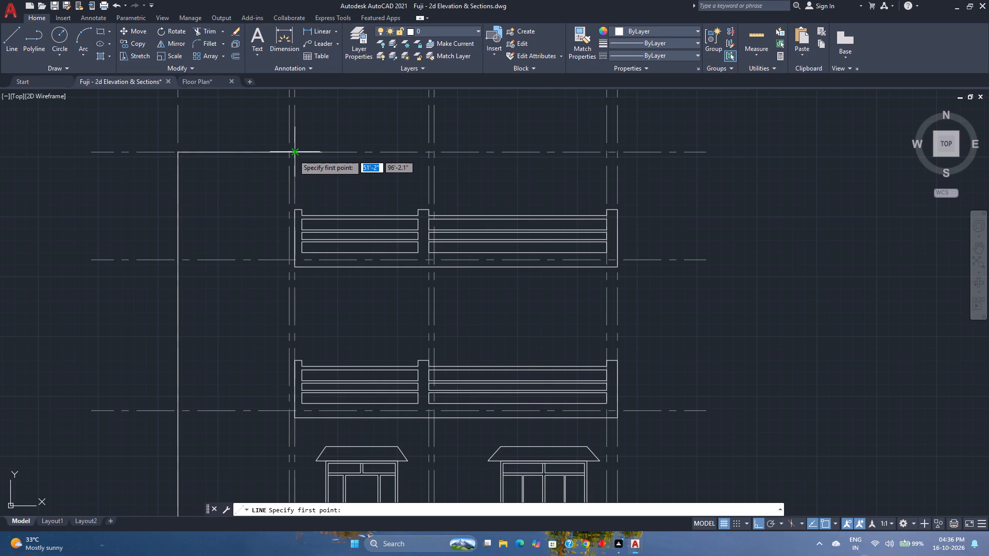
click(293, 154)
scroll(281, 229, down, 1)
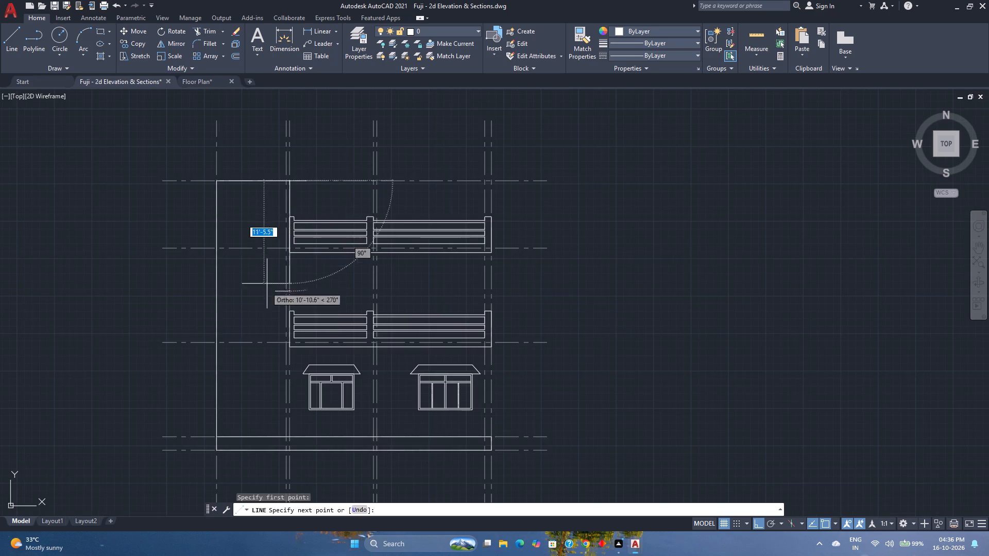
scroll(264, 310, down, 2)
scroll(271, 367, up, 2)
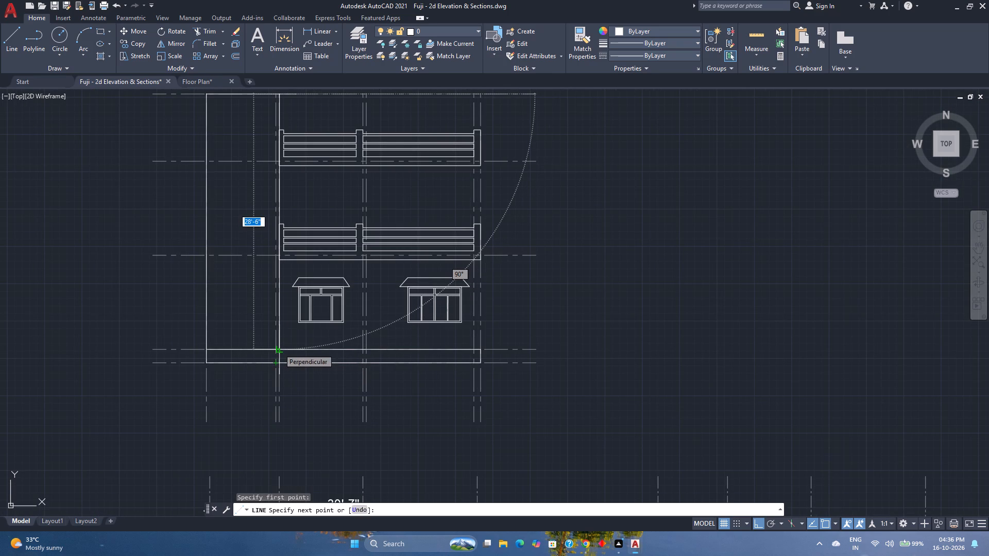
click(279, 349)
key(Escape)
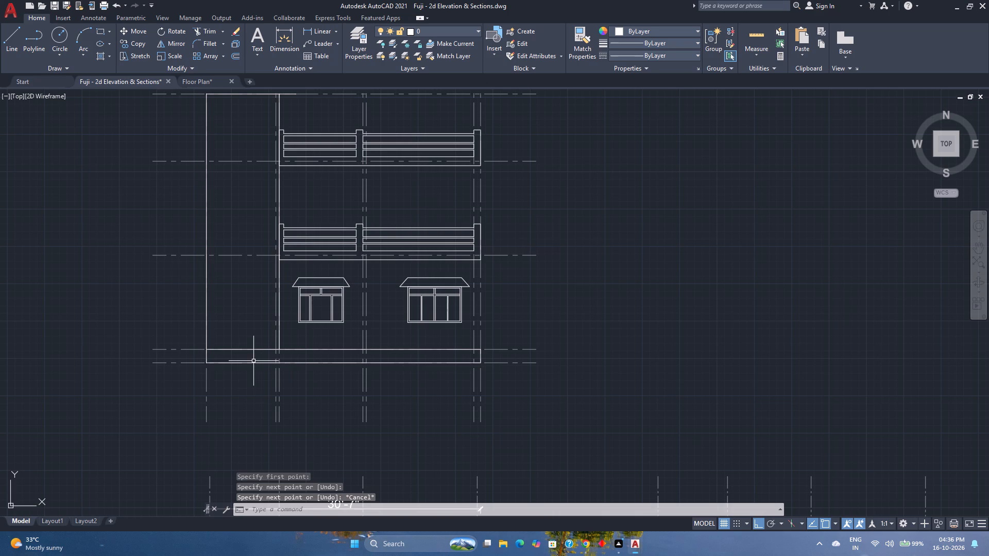
Copy both ground-floor windows straight up one storey, from the plinth-top grid line to the first-floor grid line.
scroll(253, 361, down, 1)
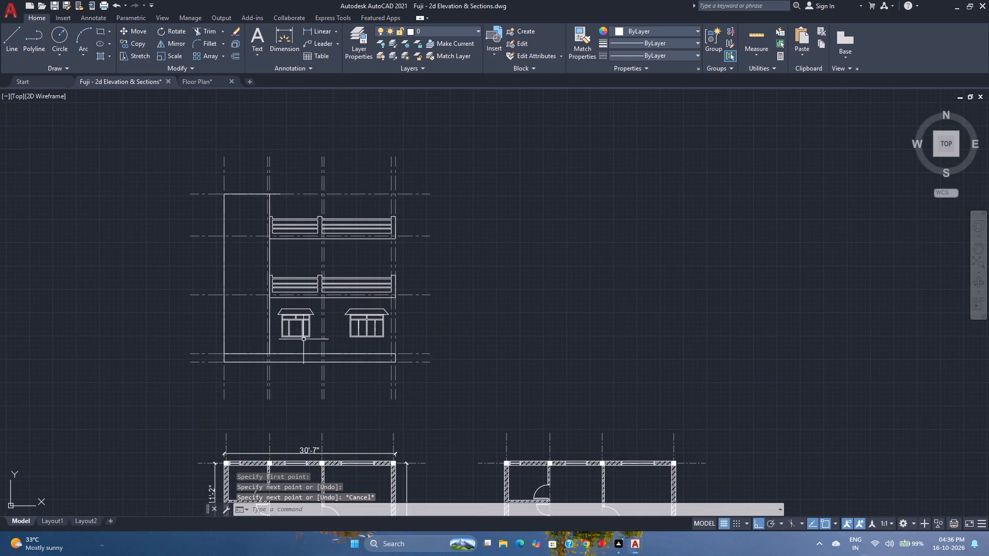
click(385, 343)
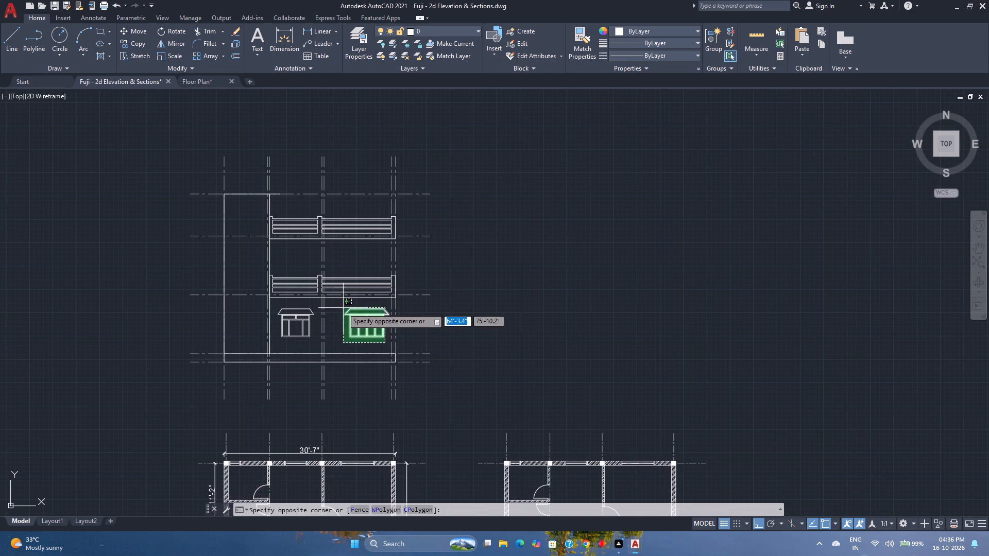
click(342, 307)
click(309, 332)
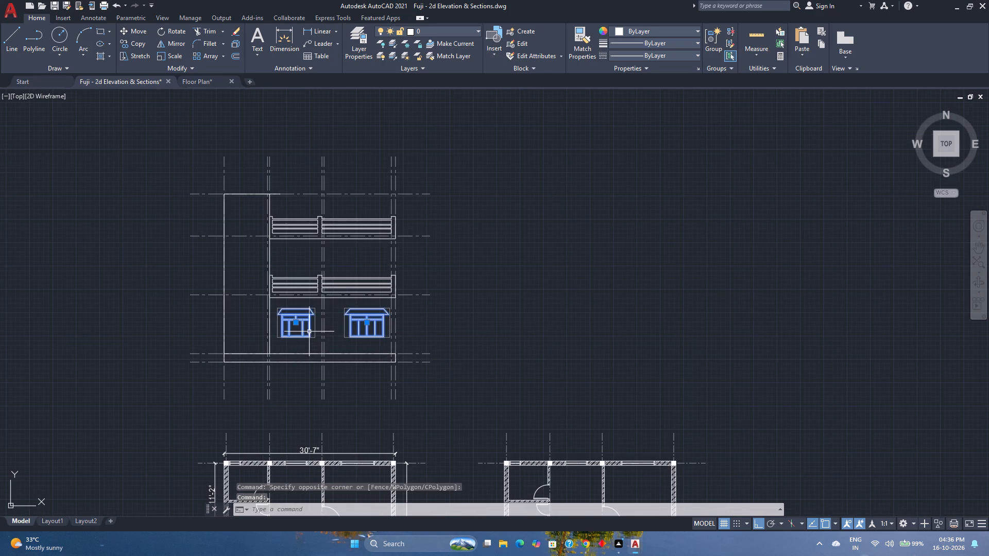
click(133, 48)
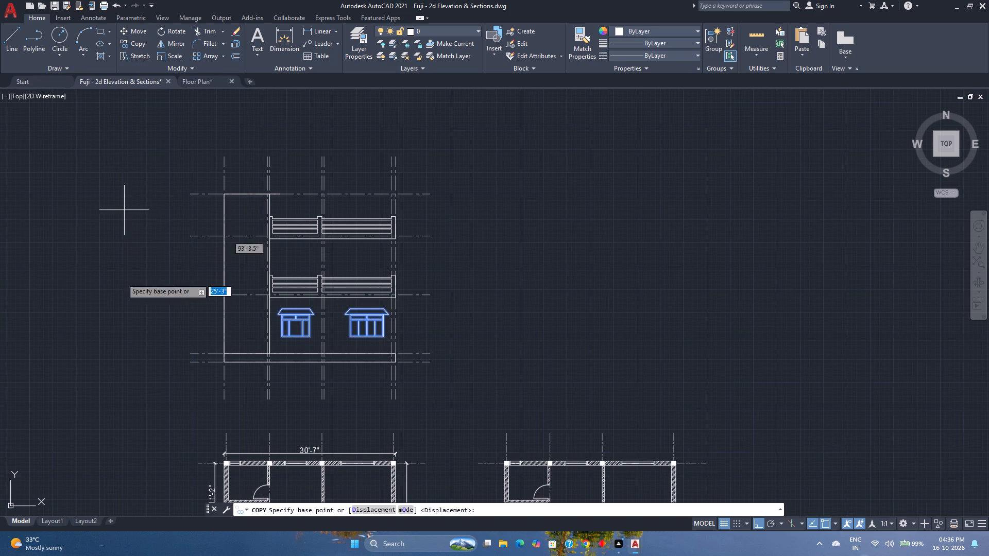
scroll(401, 352, up, 1)
middle_drag(401, 352, 375, 401)
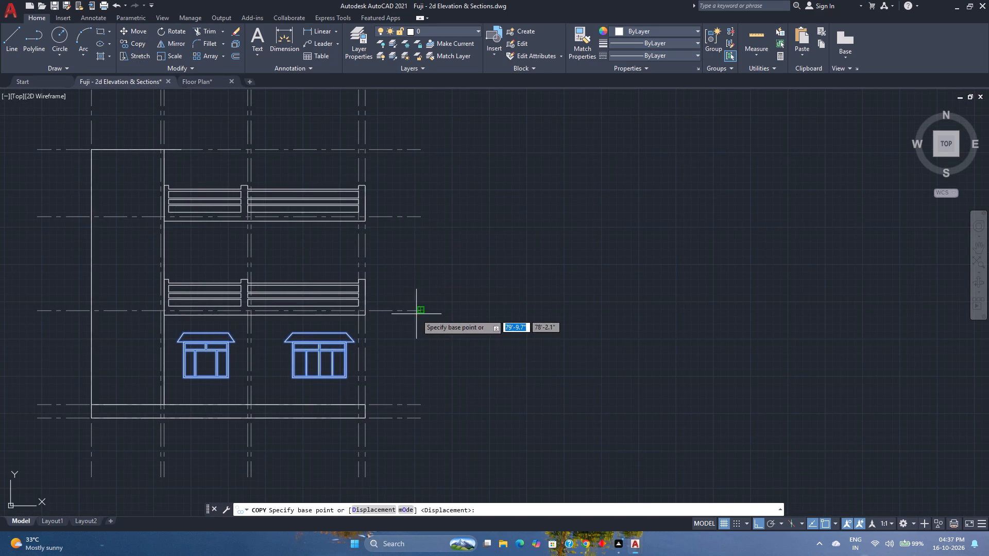
click(423, 406)
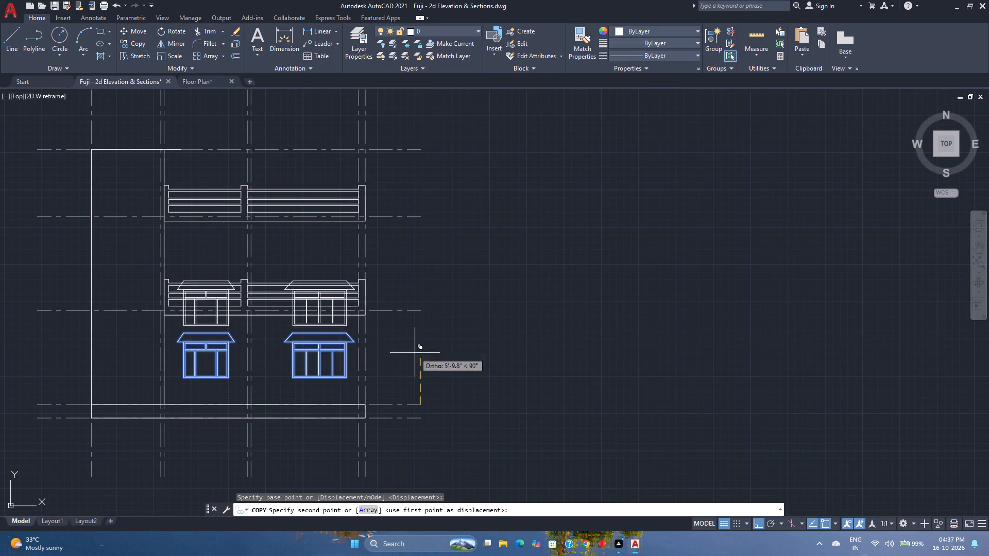
click(419, 312)
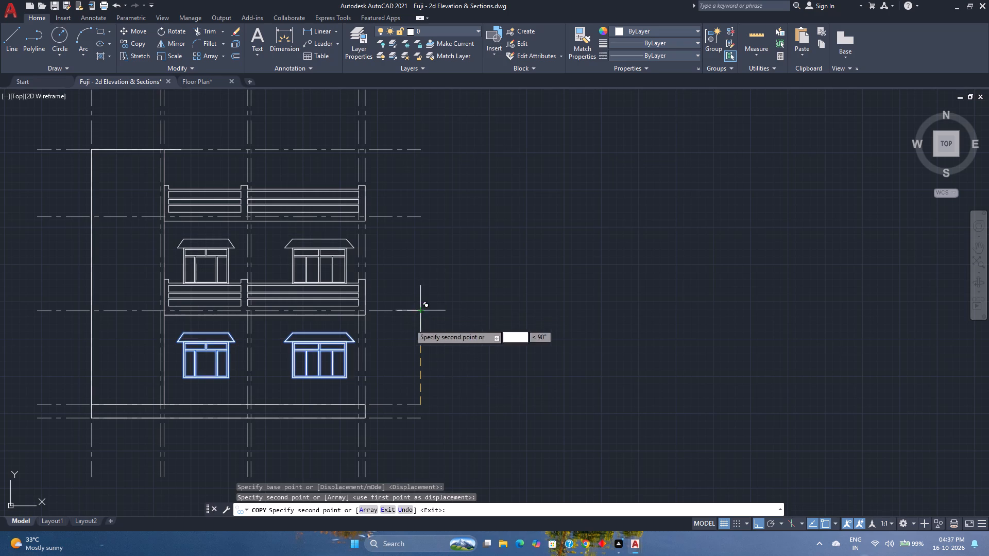
key(Escape)
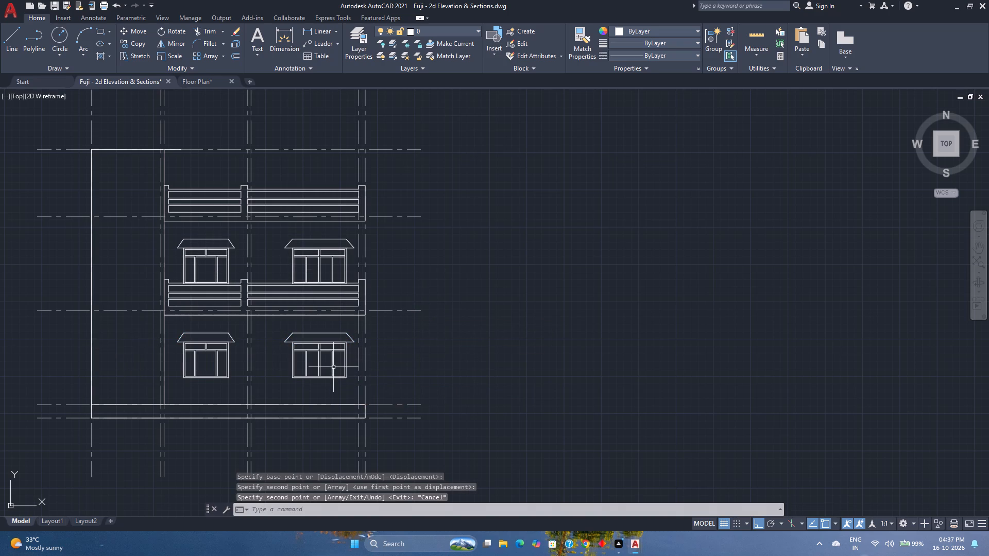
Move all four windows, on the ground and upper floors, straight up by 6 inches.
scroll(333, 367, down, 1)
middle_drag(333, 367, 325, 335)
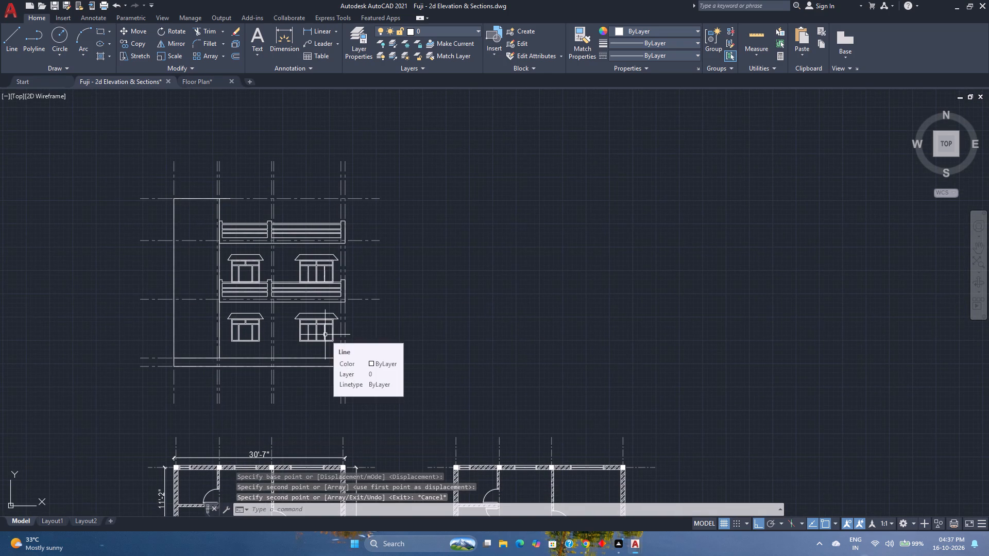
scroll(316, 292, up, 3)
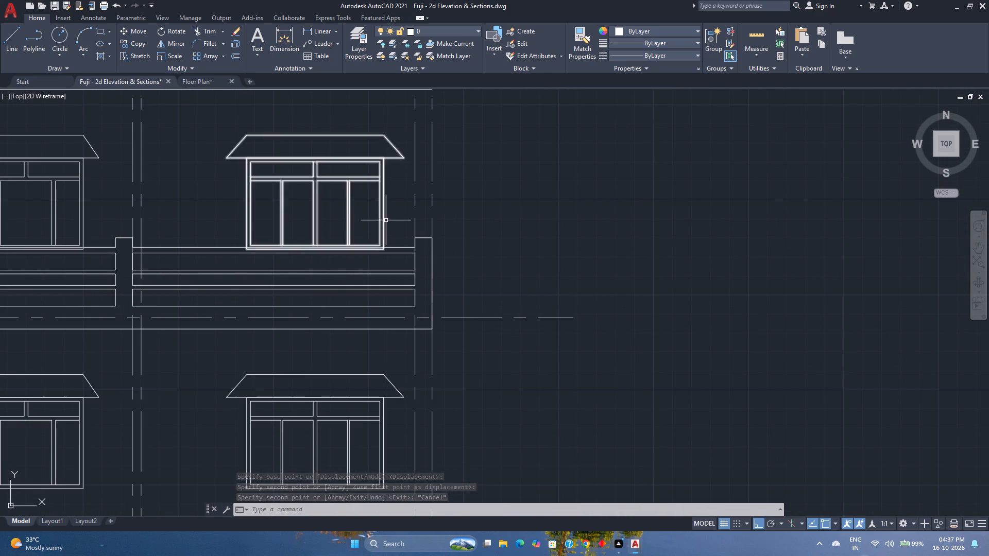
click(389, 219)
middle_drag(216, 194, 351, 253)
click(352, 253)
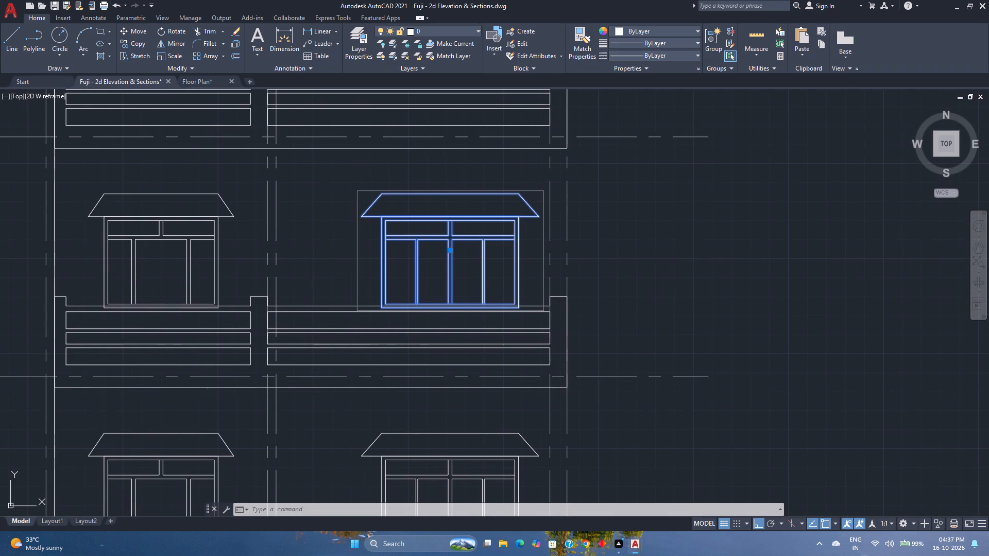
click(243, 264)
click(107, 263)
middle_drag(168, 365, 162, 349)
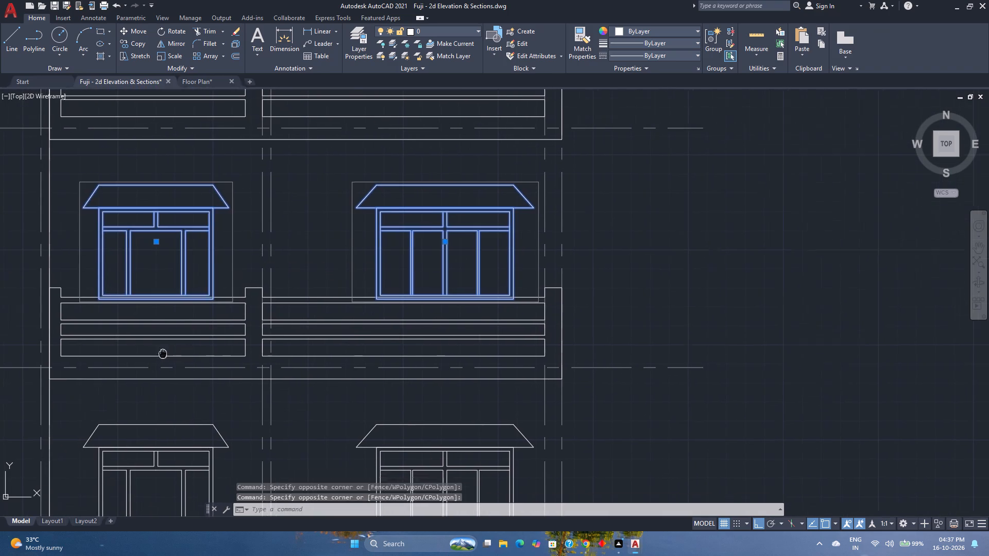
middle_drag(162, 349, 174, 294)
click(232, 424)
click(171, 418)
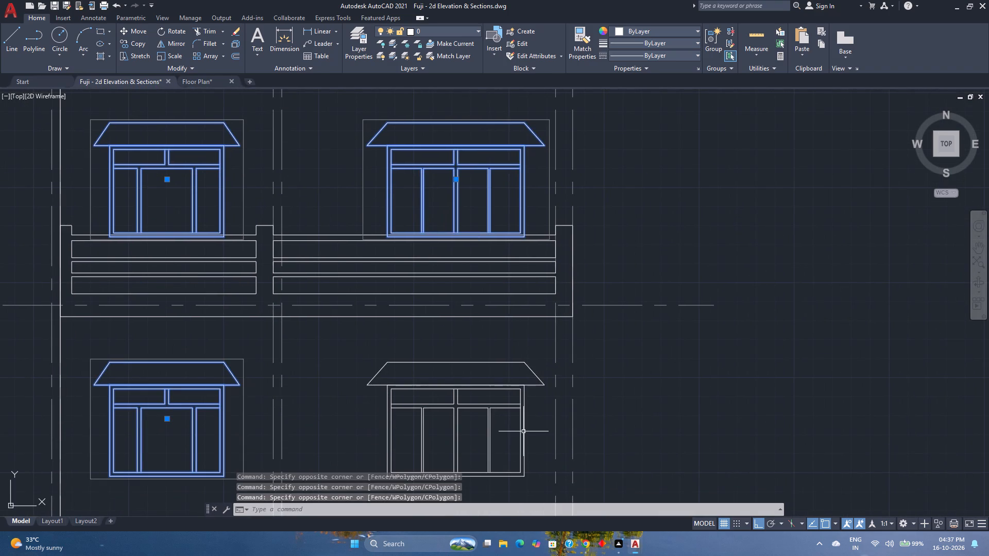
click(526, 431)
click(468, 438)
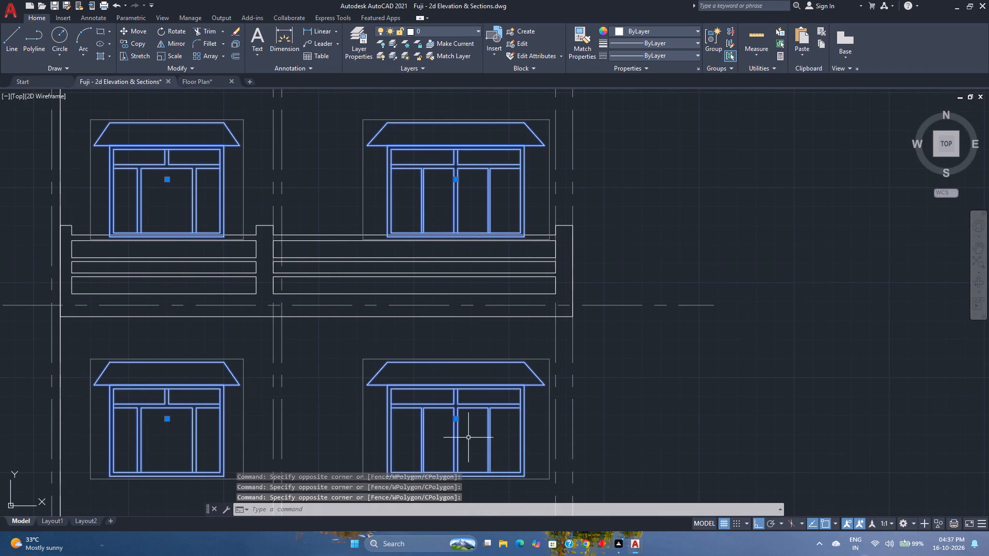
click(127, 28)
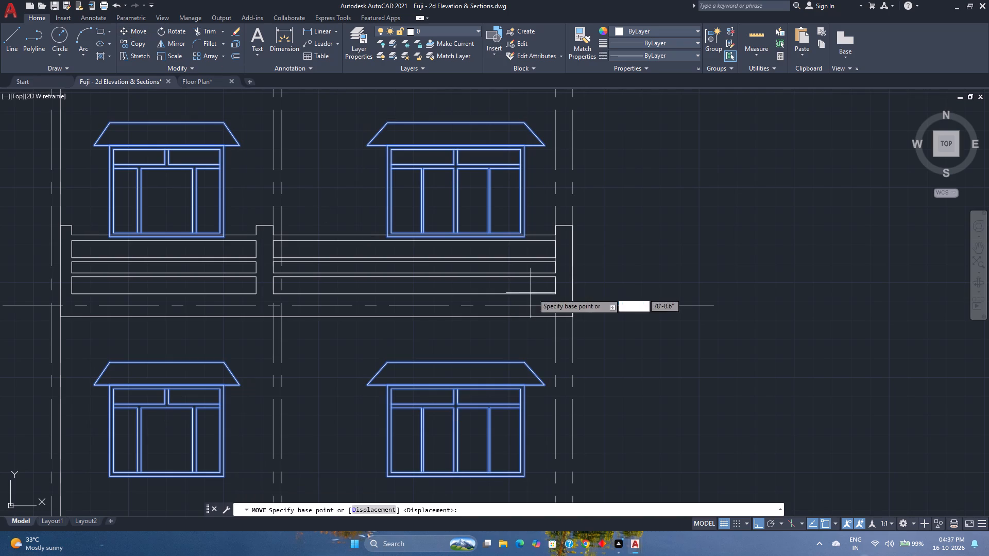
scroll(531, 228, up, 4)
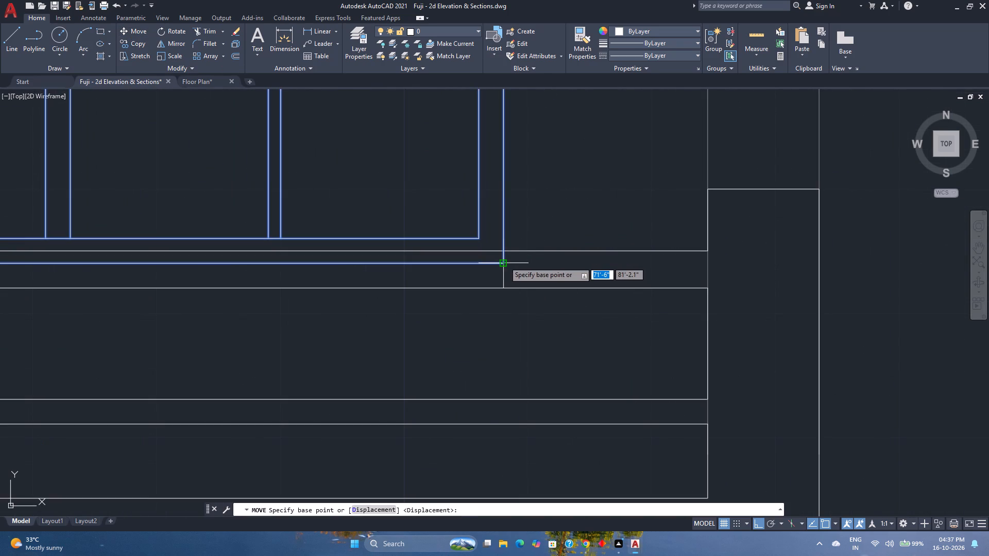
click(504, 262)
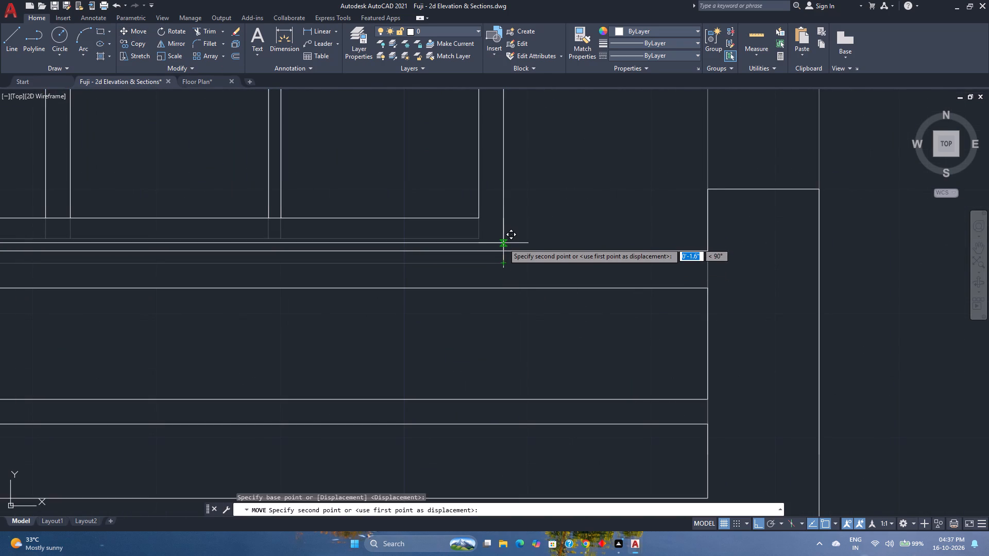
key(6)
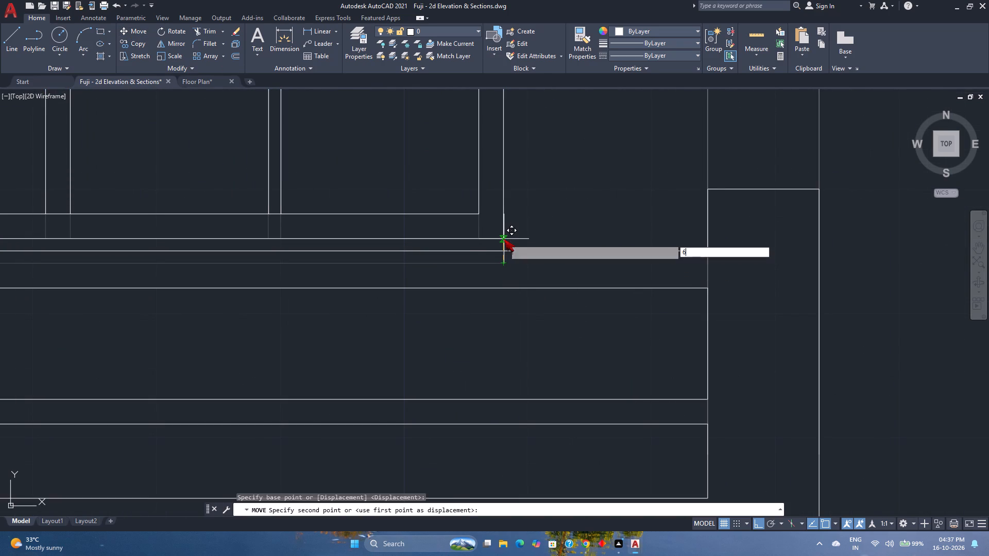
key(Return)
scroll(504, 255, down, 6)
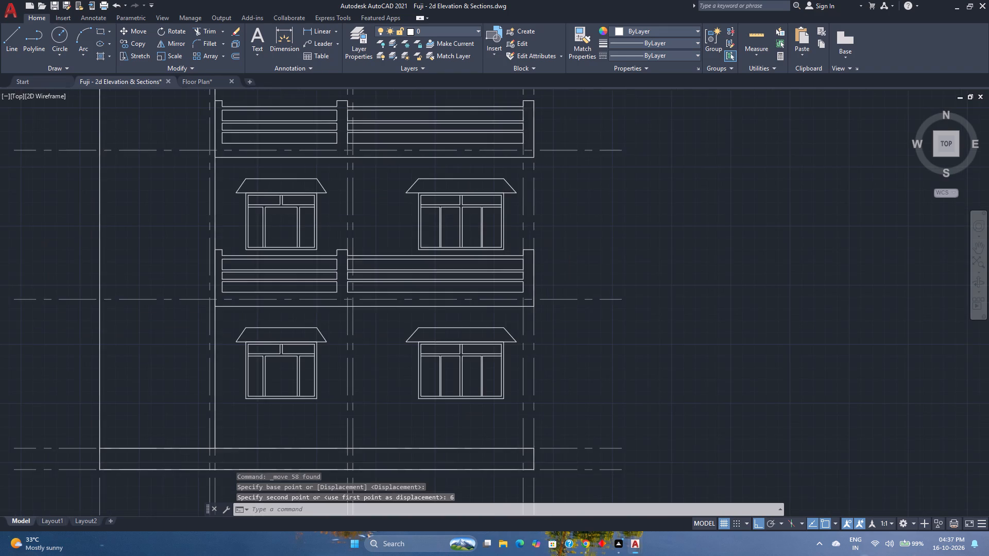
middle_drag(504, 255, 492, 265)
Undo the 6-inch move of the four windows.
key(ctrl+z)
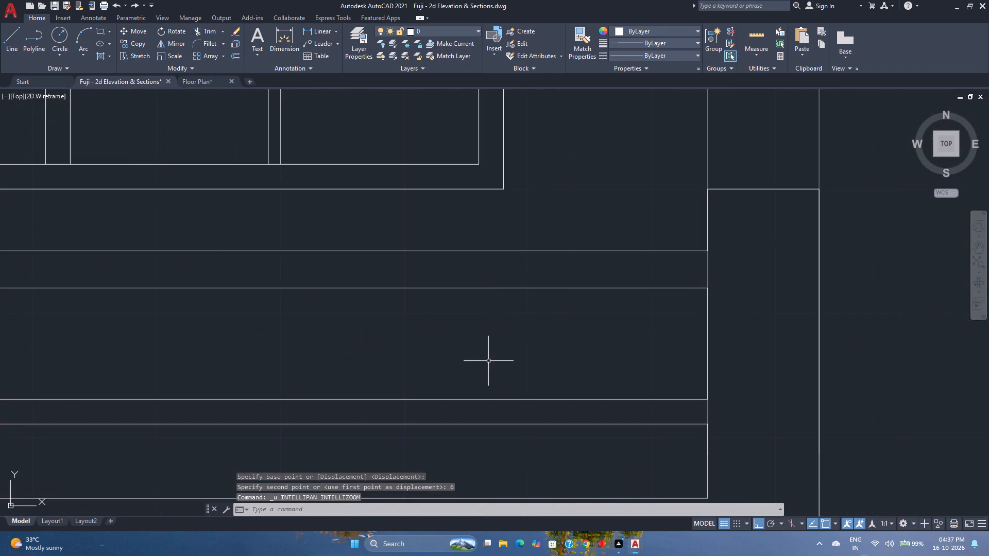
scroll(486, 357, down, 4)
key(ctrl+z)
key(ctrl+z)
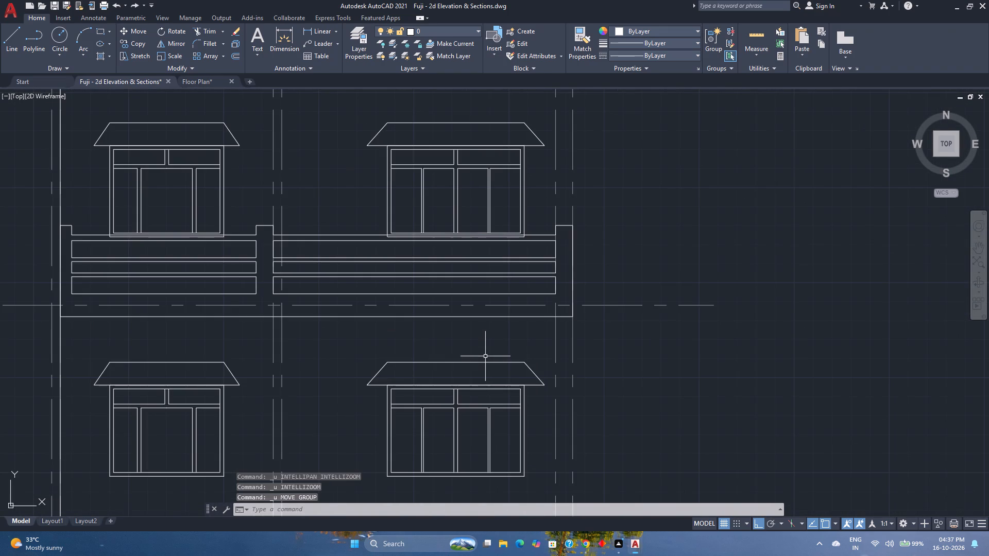
Move all four windows, on the ground and upper floors, straight up by 3 inches.
click(485, 402)
click(441, 404)
click(226, 382)
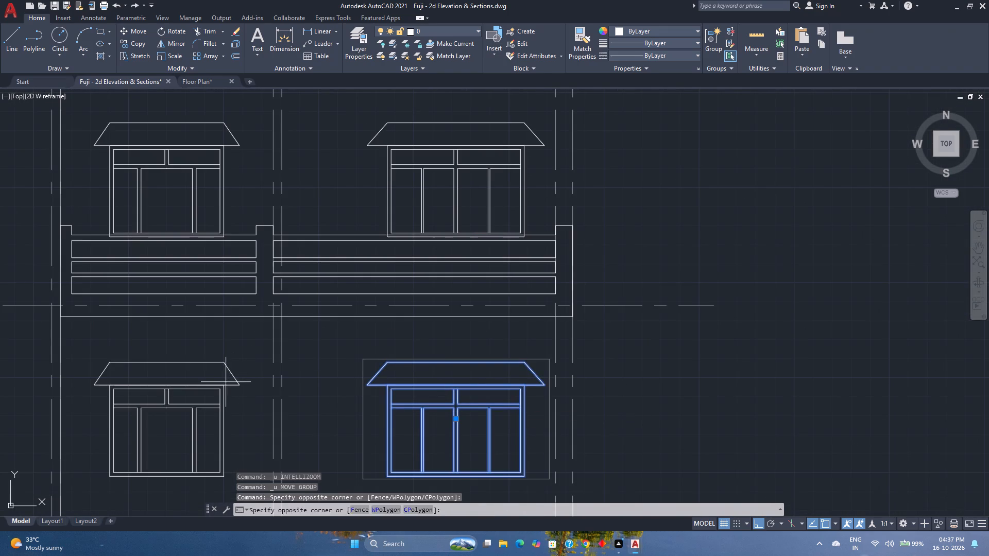
click(201, 393)
click(208, 207)
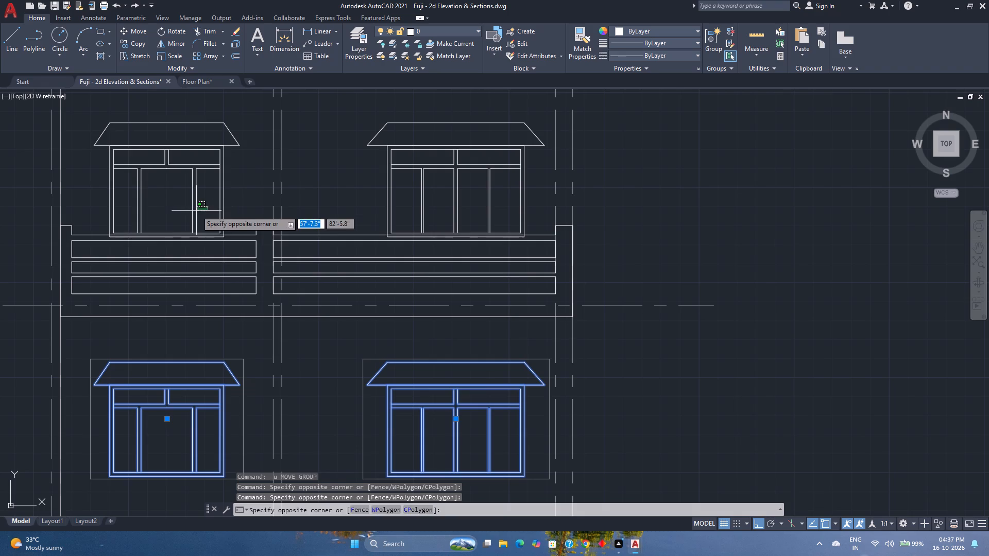
click(182, 215)
click(452, 175)
click(408, 187)
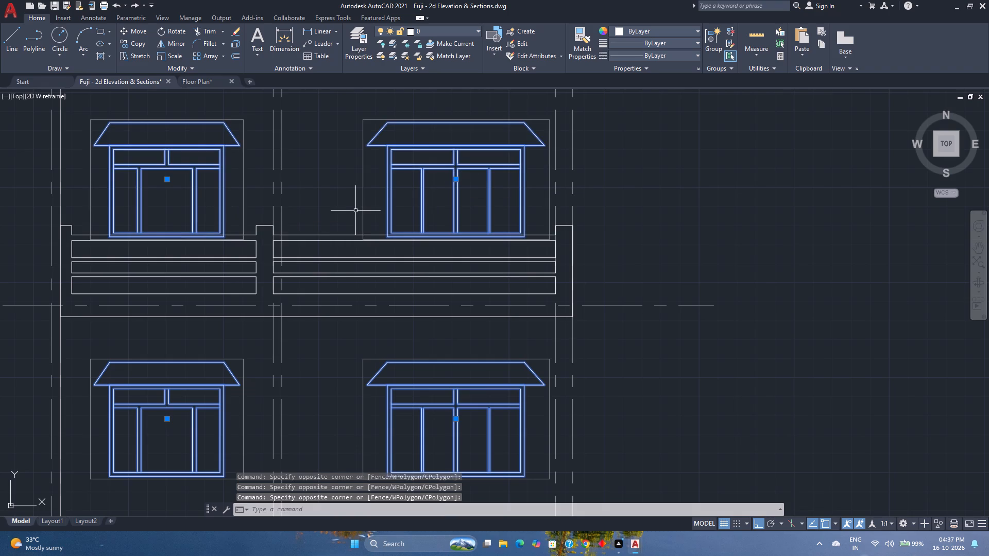
key(m)
key(Return)
scroll(574, 239, up, 2)
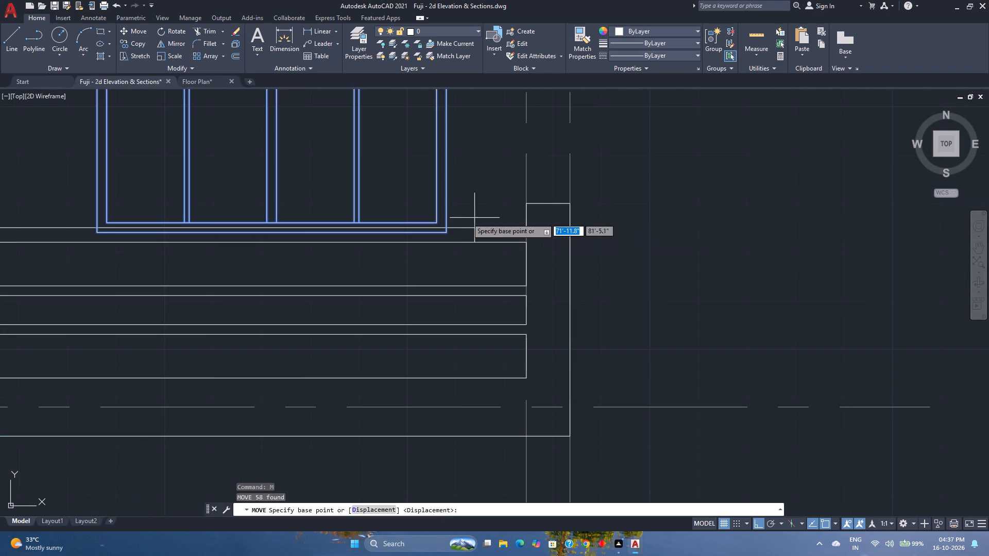
scroll(447, 233, up, 2)
click(447, 233)
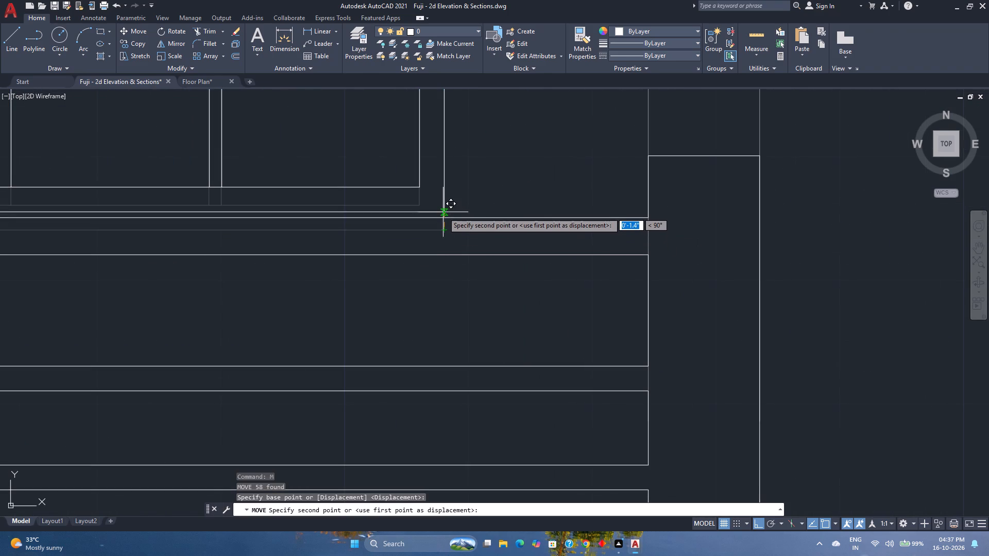
key(3)
key(Return)
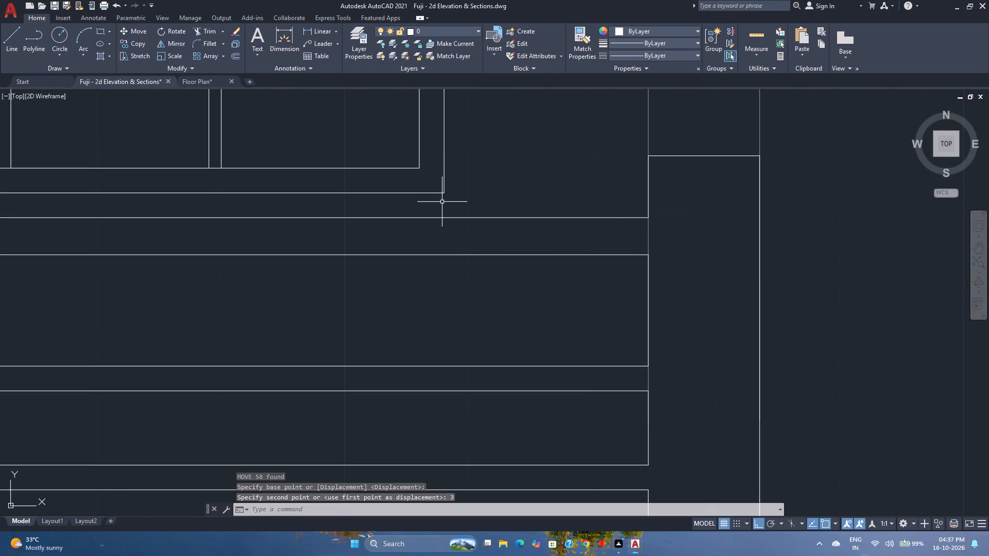
scroll(442, 202, down, 7)
middle_drag(420, 216, 458, 240)
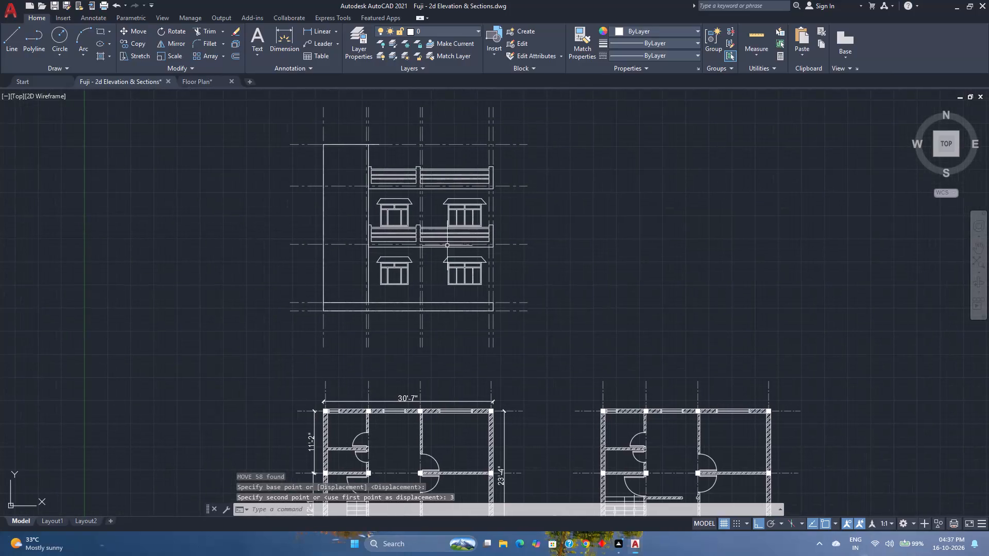
Save the drawing.
key(ctrl+s)
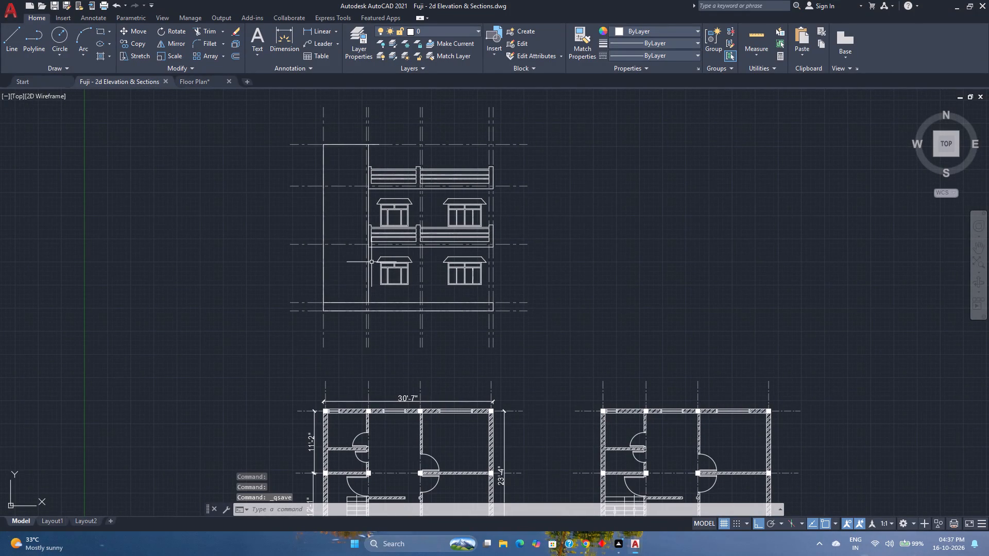
Examine the floor plans below the elevation, comparing the front wall's openings with the ground-floor facade.
middle_drag(452, 321, 397, 306)
scroll(397, 306, up, 1)
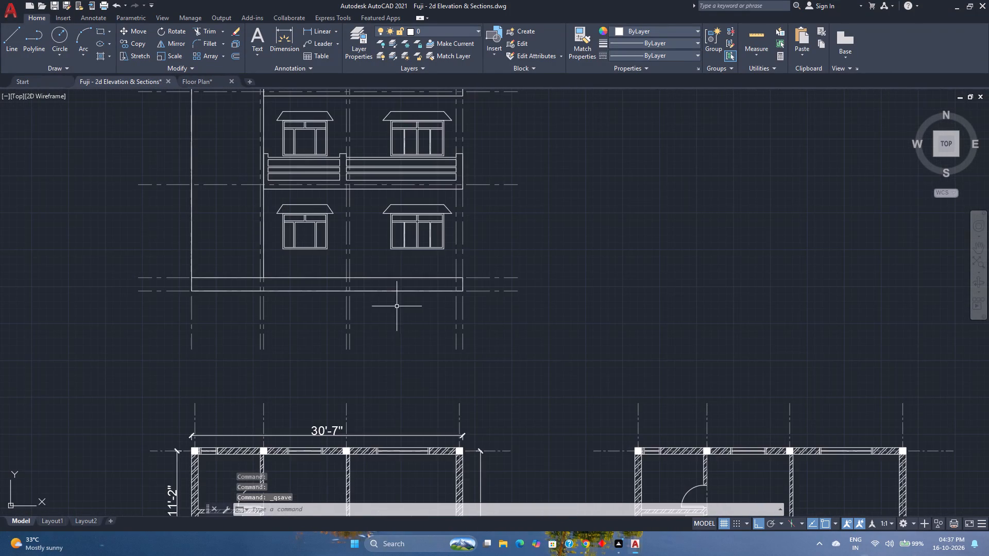
scroll(392, 303, down, 1)
middle_drag(386, 329, 355, 257)
middle_drag(369, 377, 357, 345)
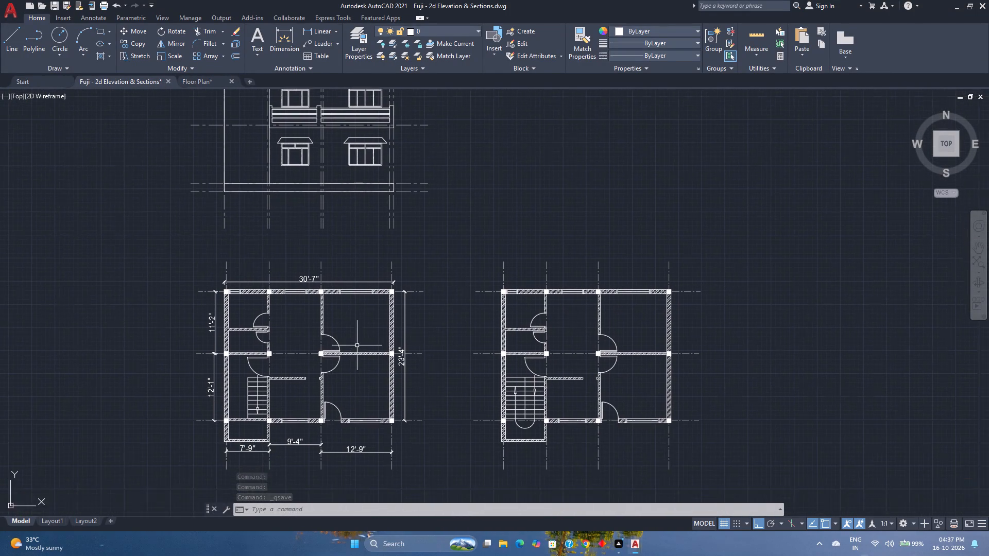
scroll(357, 345, down, 1)
scroll(329, 244, up, 2)
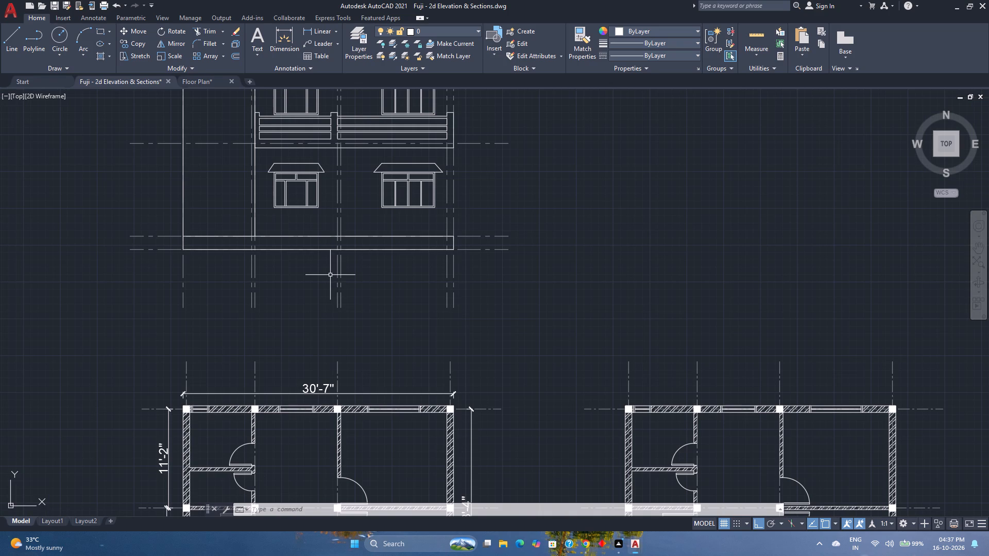
scroll(330, 275, down, 2)
scroll(311, 395, up, 3)
middle_drag(311, 395, 313, 285)
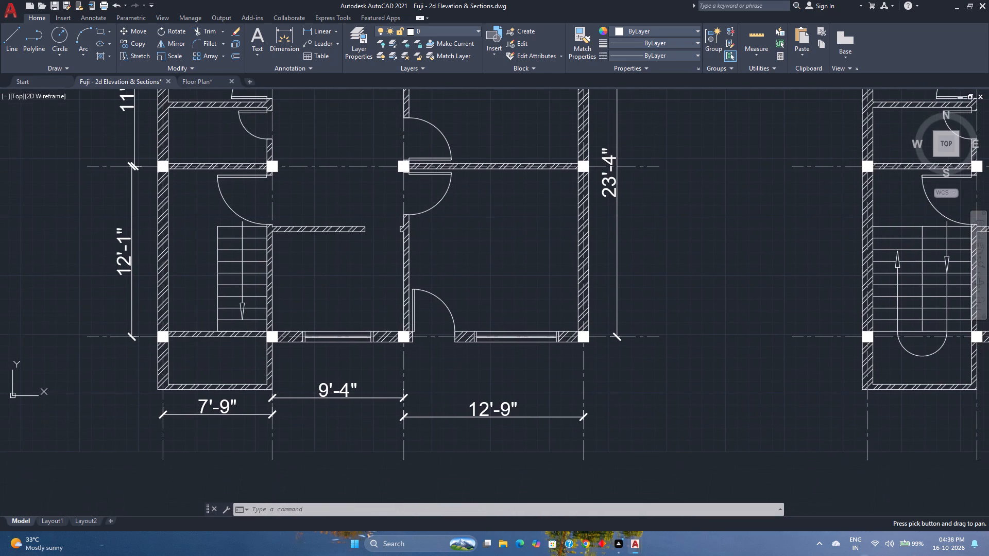
scroll(313, 285, down, 2)
middle_drag(312, 261, 305, 377)
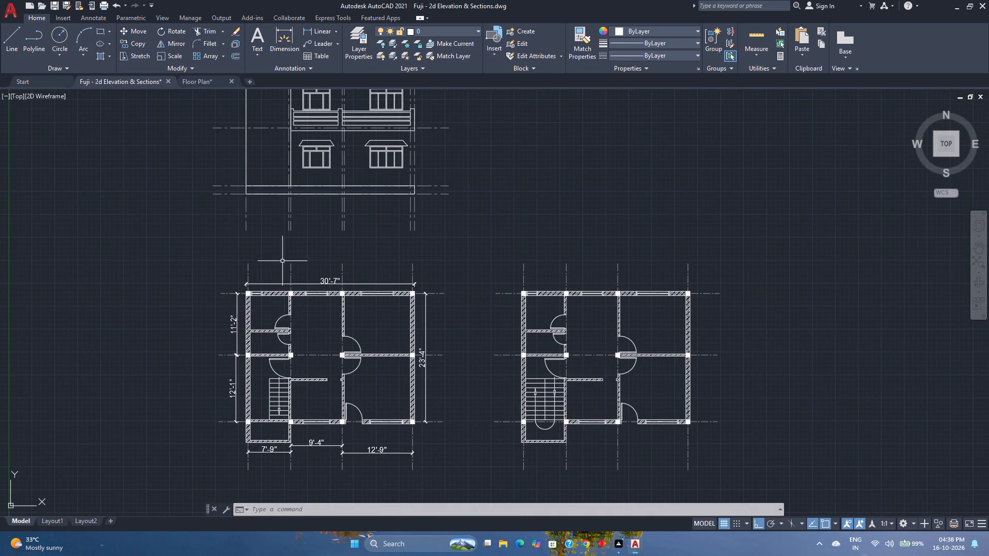
scroll(292, 238, up, 2)
middle_drag(292, 238, 259, 327)
scroll(257, 318, down, 1)
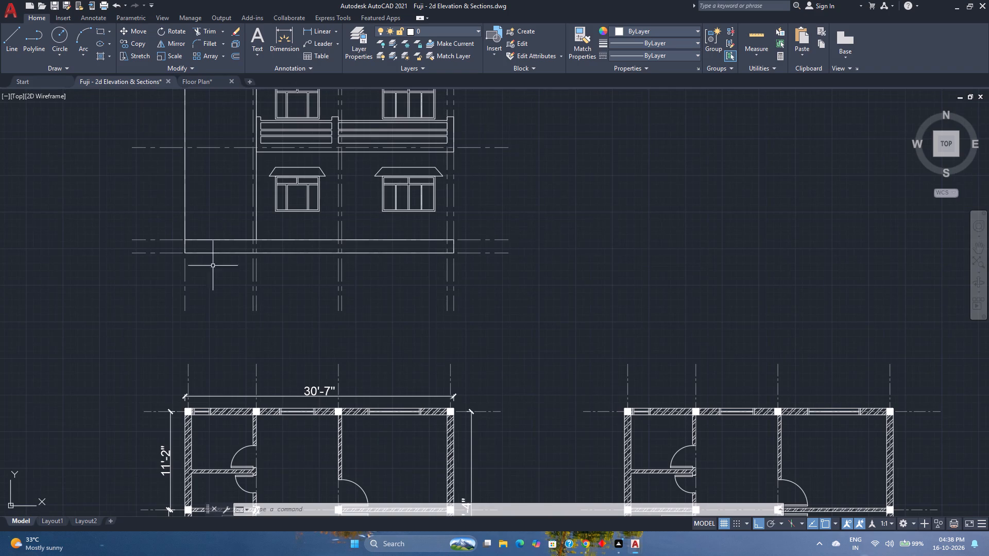
scroll(391, 312, down, 2)
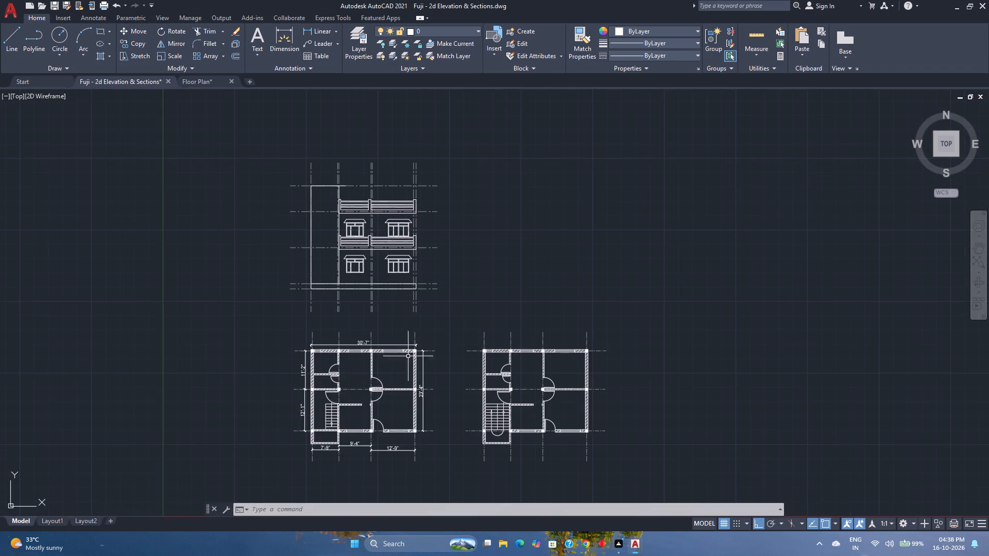
middle_drag(389, 371, 354, 320)
middle_click(354, 320)
scroll(343, 247, up, 2)
middle_drag(343, 247, 306, 268)
middle_click(306, 268)
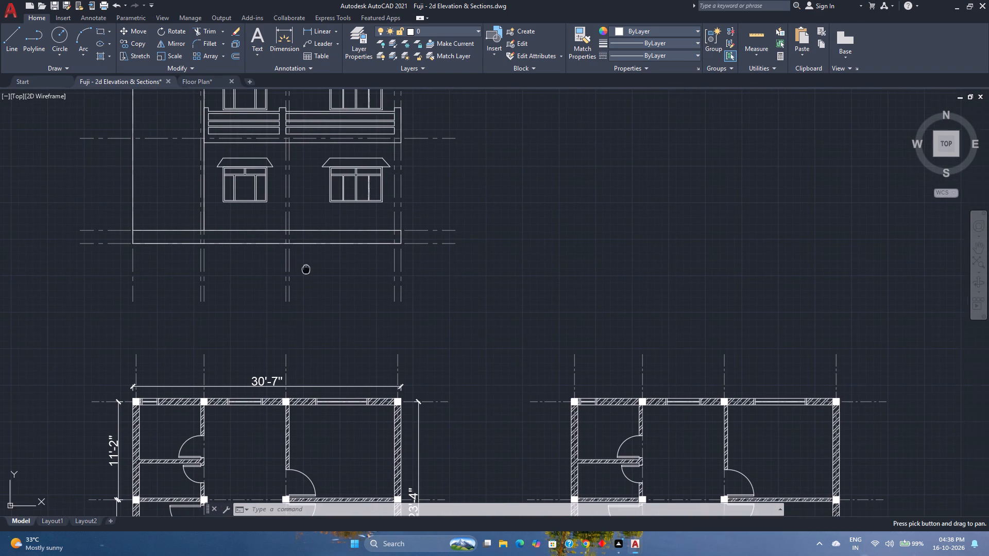
scroll(306, 268, down, 1)
Draw a vertical construction line through the left jamb of the front door opening in the dimensioned floor plan.
text(xl)
key(Return)
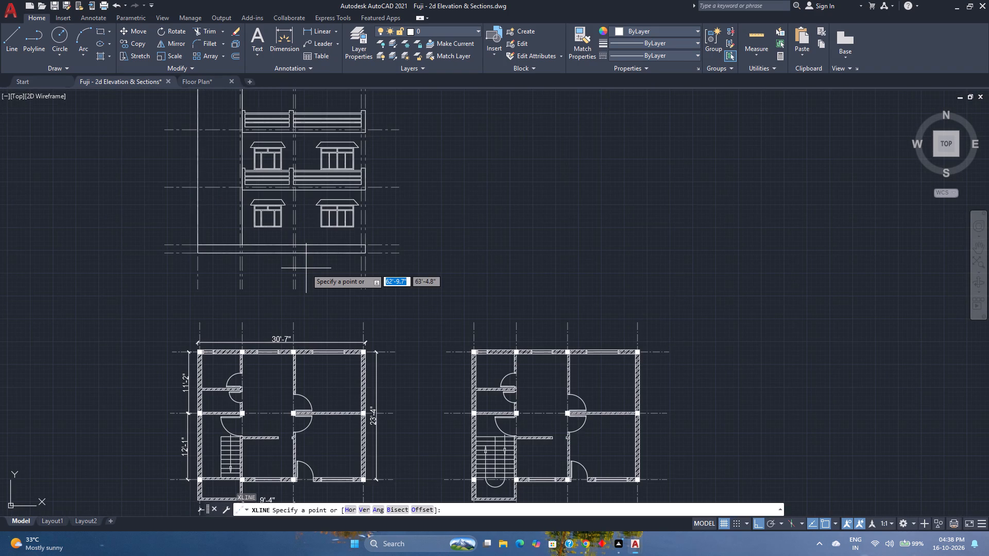
key(v)
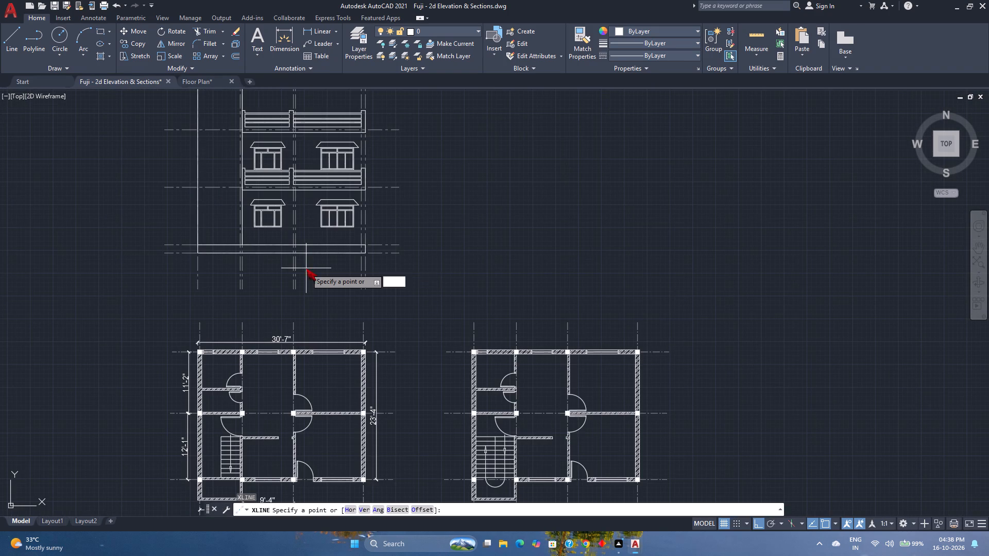
key(Return)
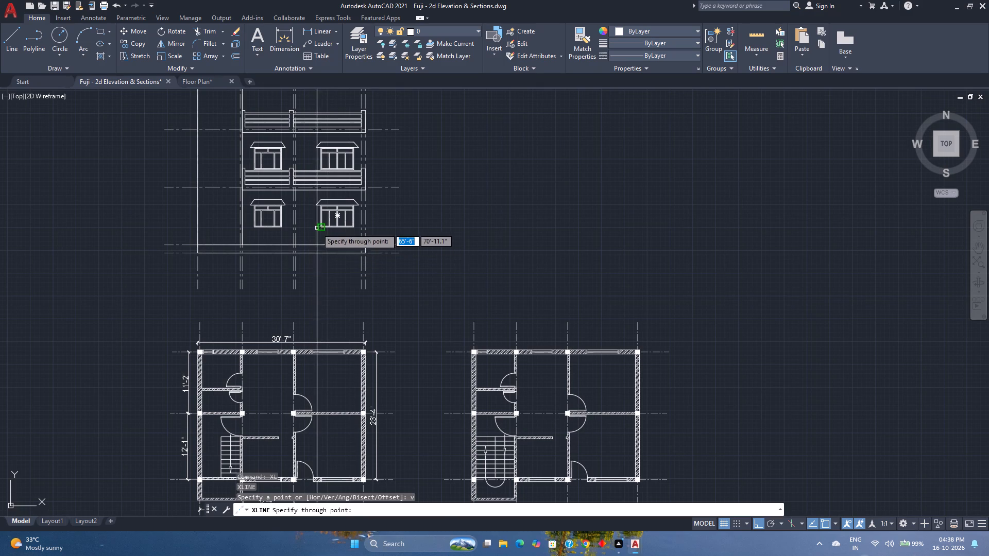
middle_drag(315, 321, 300, 248)
middle_click(299, 245)
scroll(257, 367, up, 1)
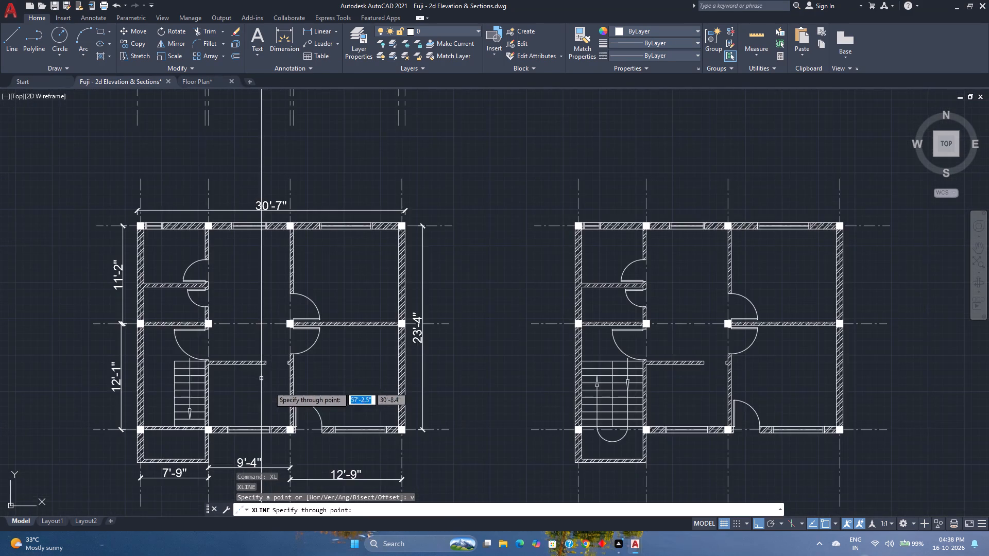
scroll(290, 466, up, 2)
scroll(284, 410, up, 2)
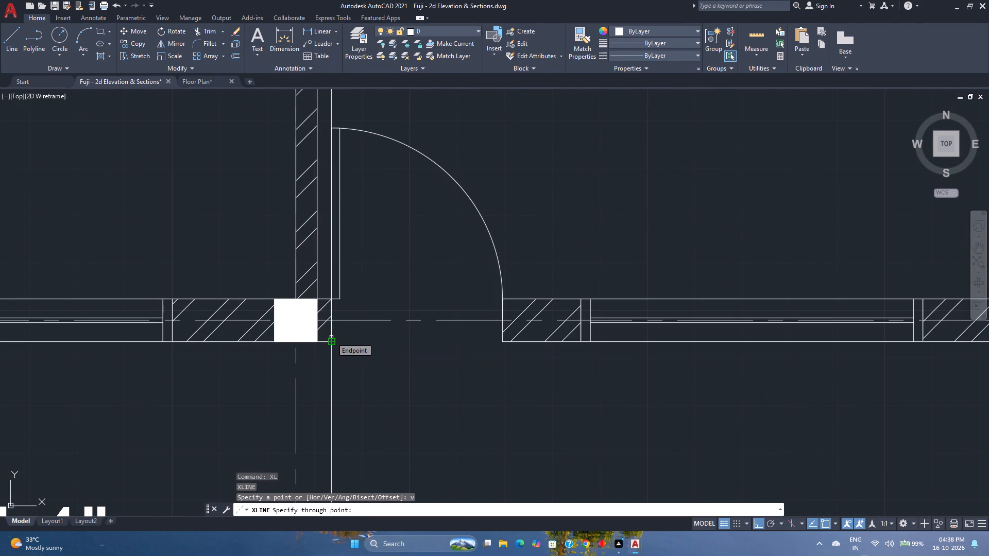
click(331, 337)
key(Escape)
scroll(344, 381, down, 2)
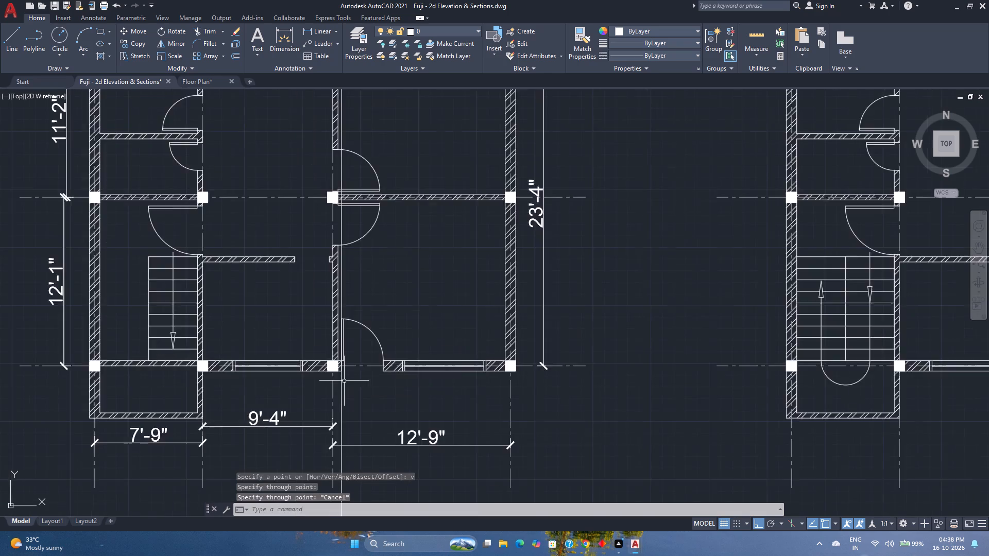
Insert the Door Elevation - Imperial block where the construction line meets the top of the plinth in the front elevation.
scroll(344, 381, down, 4)
scroll(342, 230, up, 3)
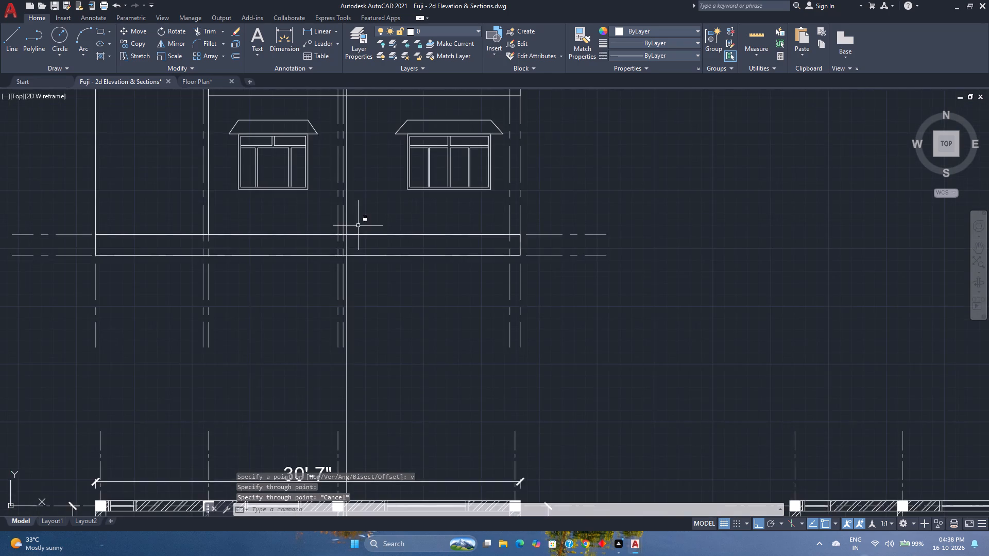
scroll(361, 225, up, 2)
middle_drag(361, 226, 366, 267)
scroll(366, 267, down, 2)
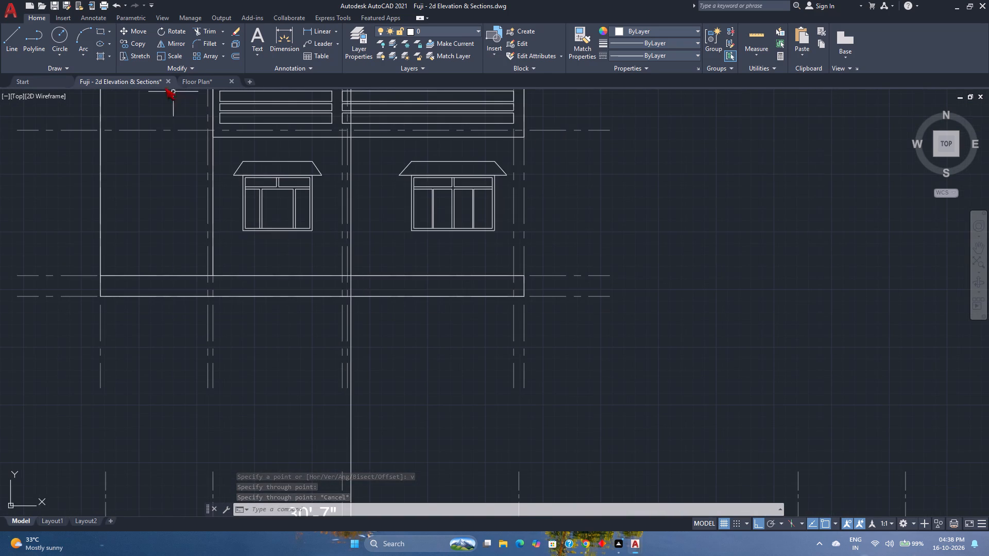
key(ctrl+3)
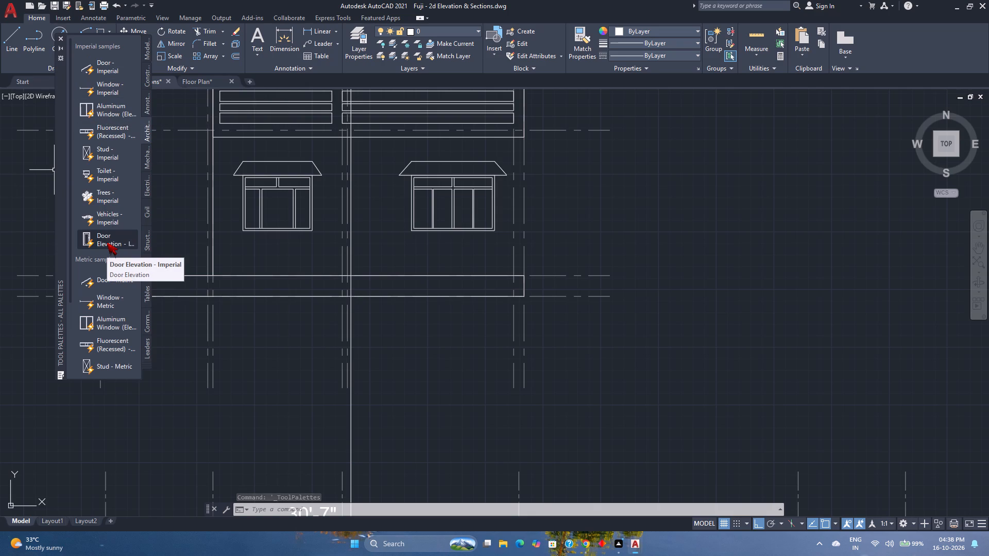
click(107, 242)
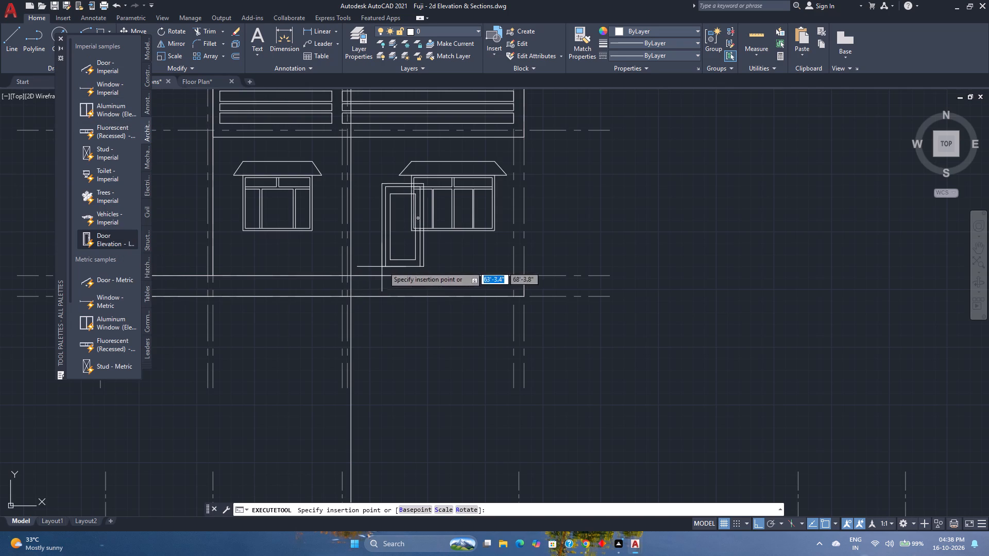
scroll(357, 273, up, 3)
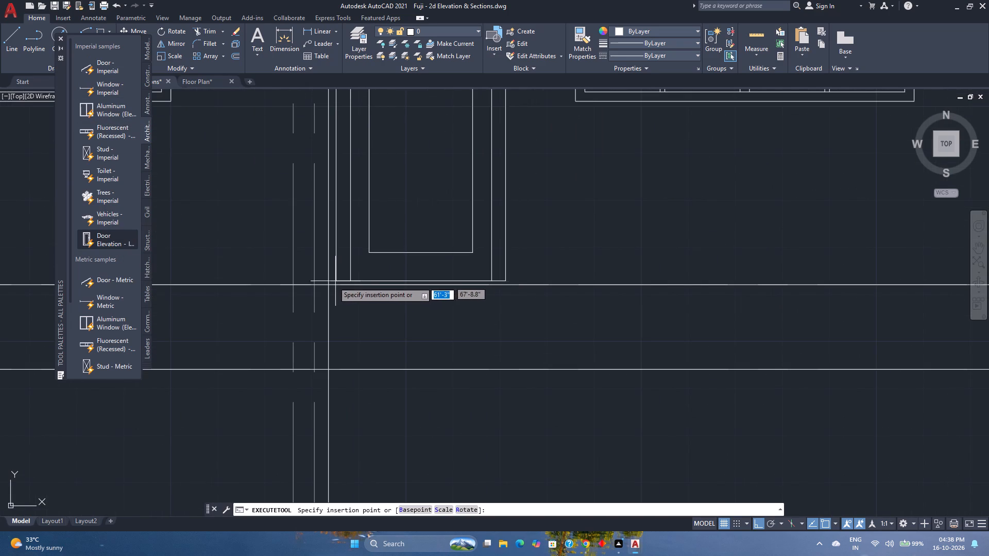
click(329, 284)
key(Escape)
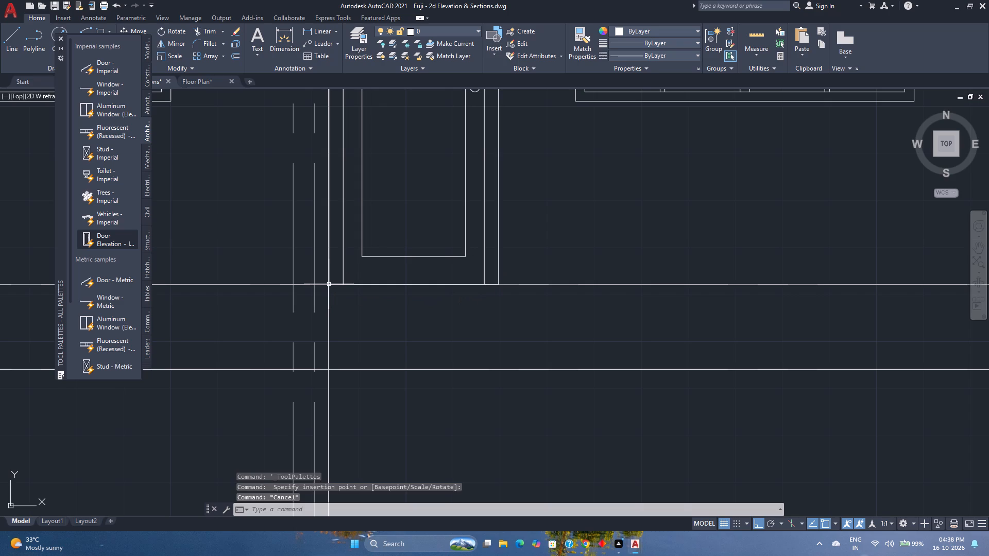
scroll(329, 284, down, 2)
scroll(308, 239, down, 2)
middle_drag(308, 239, 319, 294)
middle_click(319, 294)
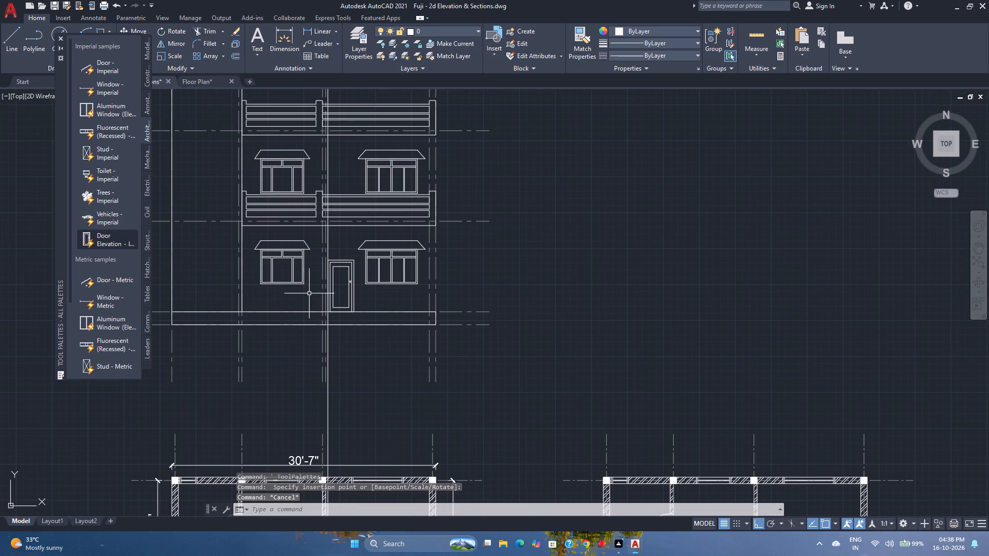
click(57, 41)
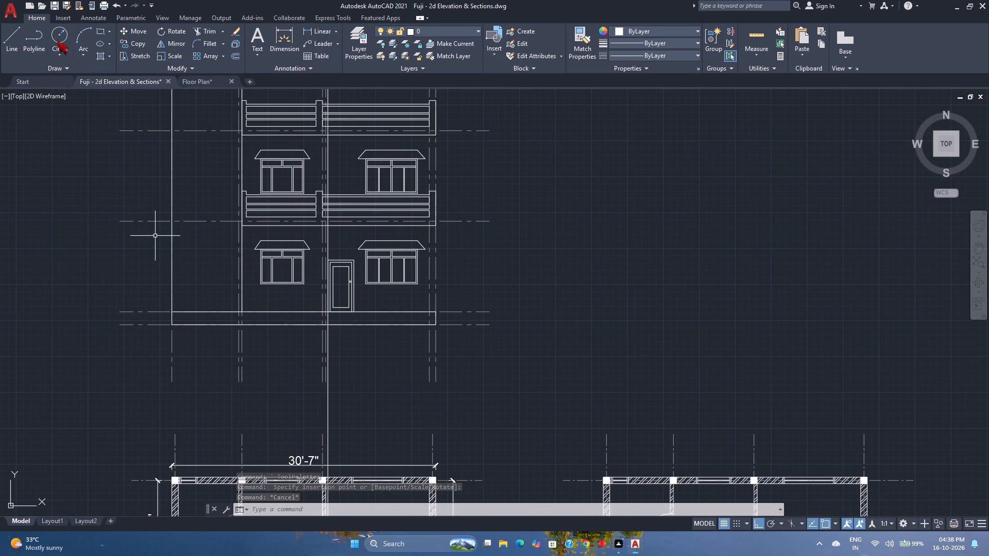
Stretch the ground-floor door block upward by about 1 foot to its tallest preset height.
click(337, 263)
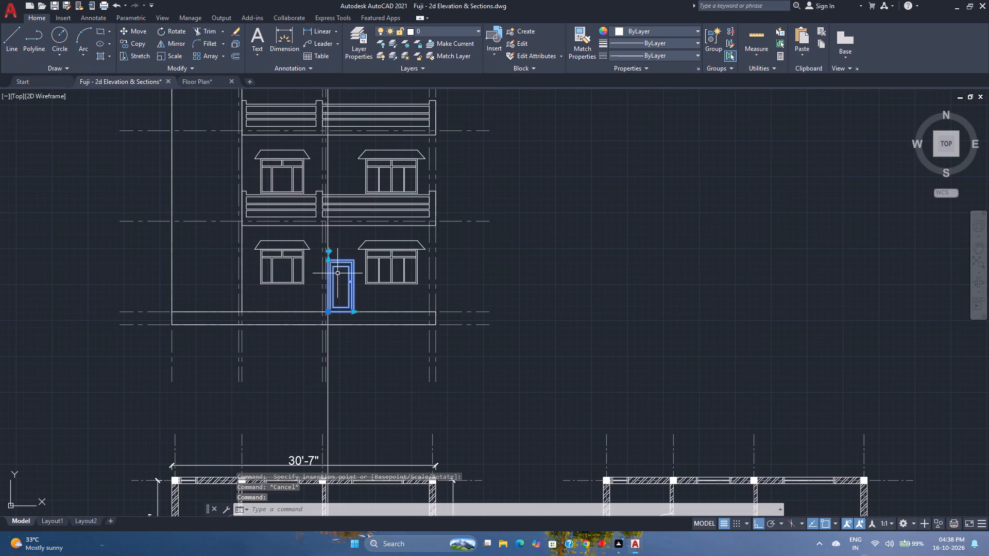
scroll(330, 254, up, 1)
scroll(381, 316, down, 1)
middle_drag(381, 316, 365, 276)
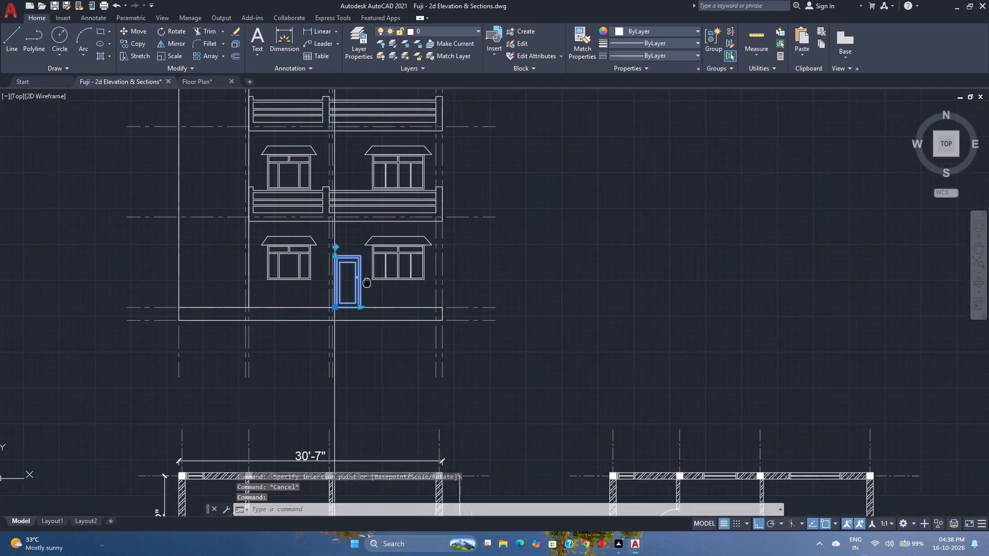
middle_drag(365, 276, 355, 223)
scroll(367, 293, down, 1)
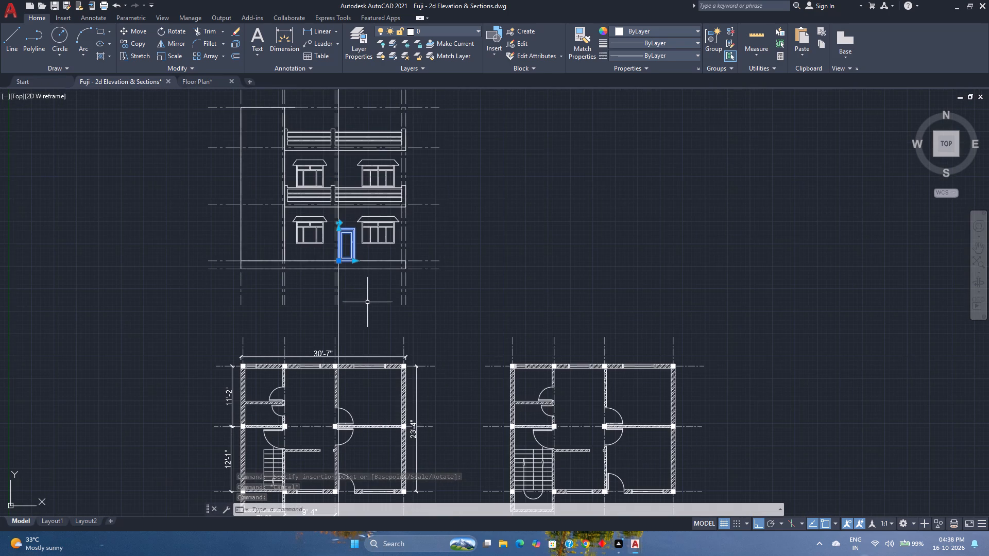
middle_drag(367, 302, 362, 272)
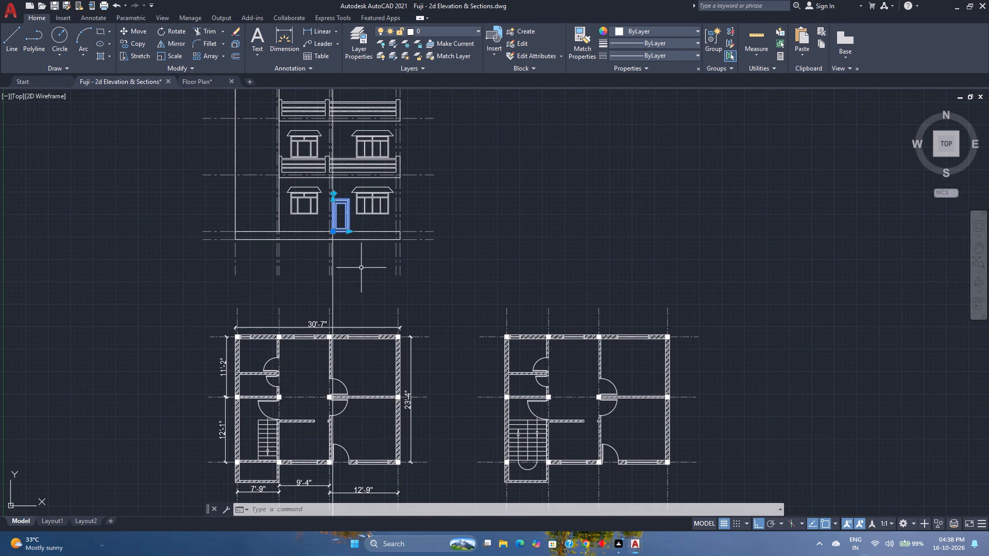
scroll(359, 259, up, 2)
middle_drag(340, 216, 366, 368)
scroll(324, 239, up, 3)
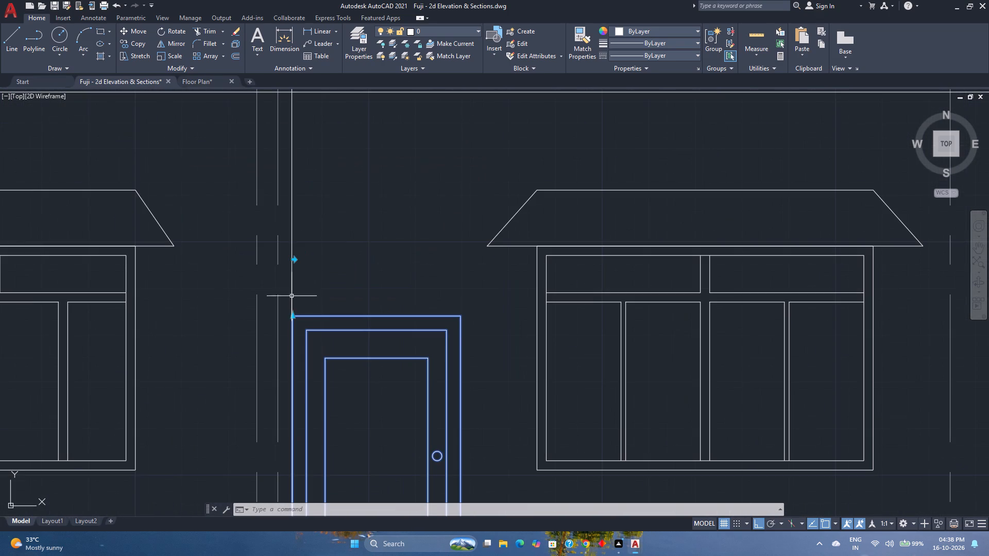
click(293, 315)
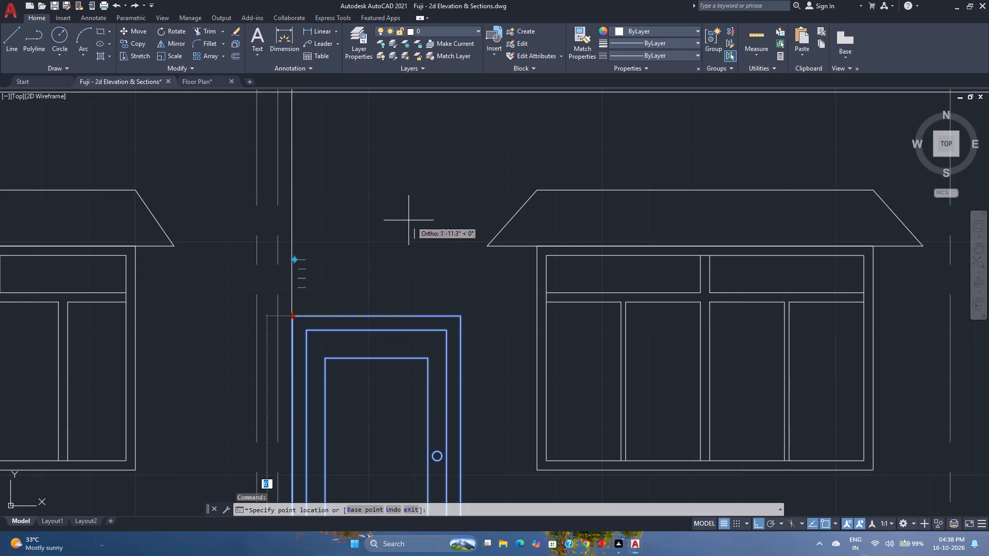
click(305, 259)
scroll(305, 259, up, 1)
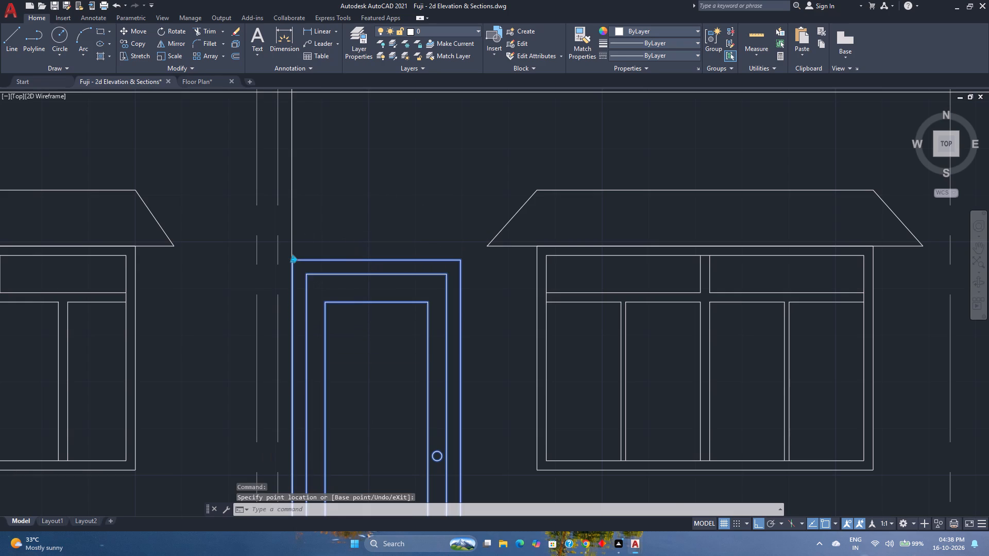
scroll(305, 259, down, 3)
key(Escape)
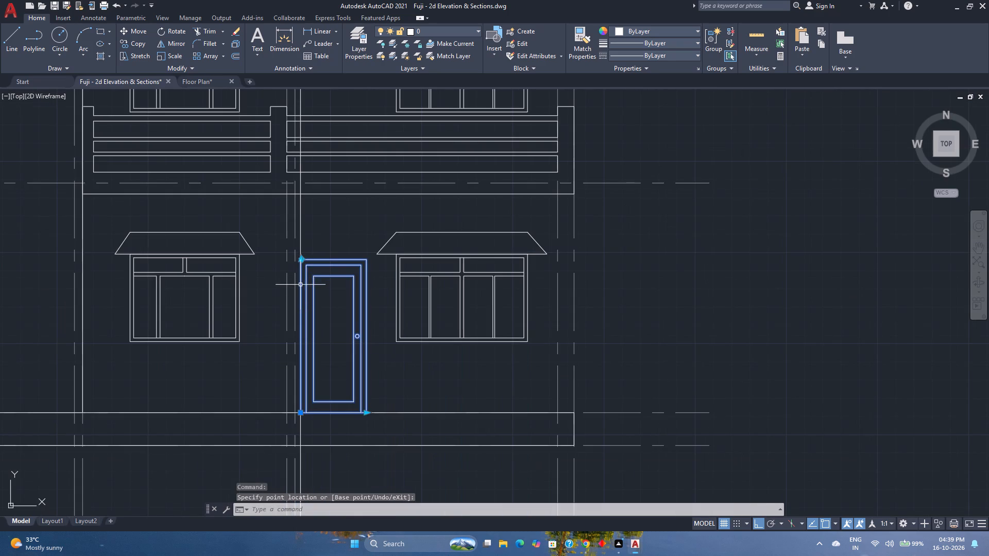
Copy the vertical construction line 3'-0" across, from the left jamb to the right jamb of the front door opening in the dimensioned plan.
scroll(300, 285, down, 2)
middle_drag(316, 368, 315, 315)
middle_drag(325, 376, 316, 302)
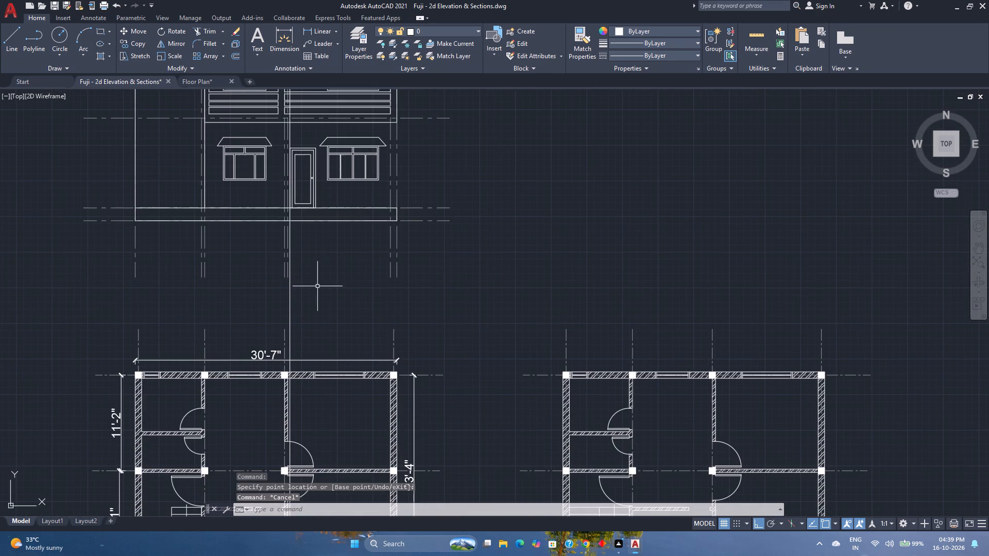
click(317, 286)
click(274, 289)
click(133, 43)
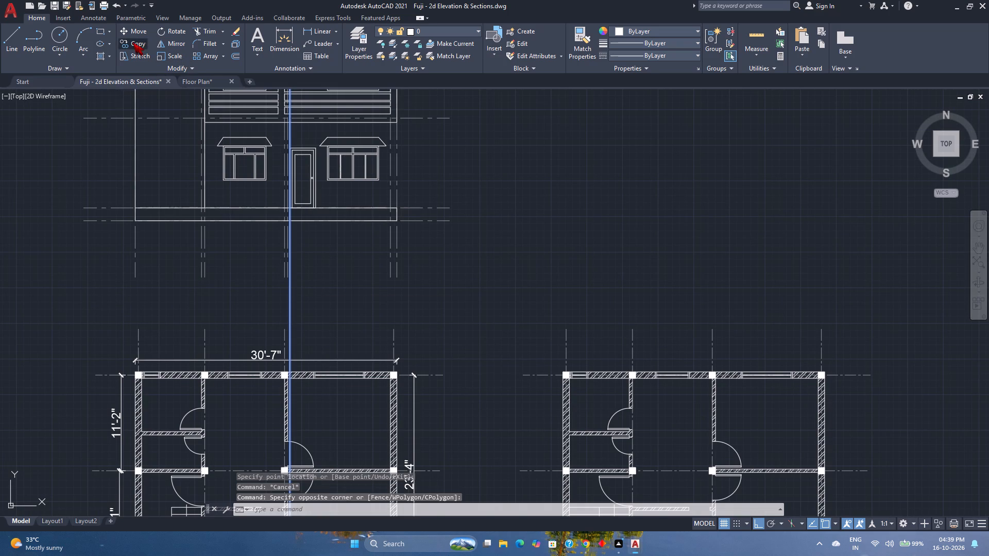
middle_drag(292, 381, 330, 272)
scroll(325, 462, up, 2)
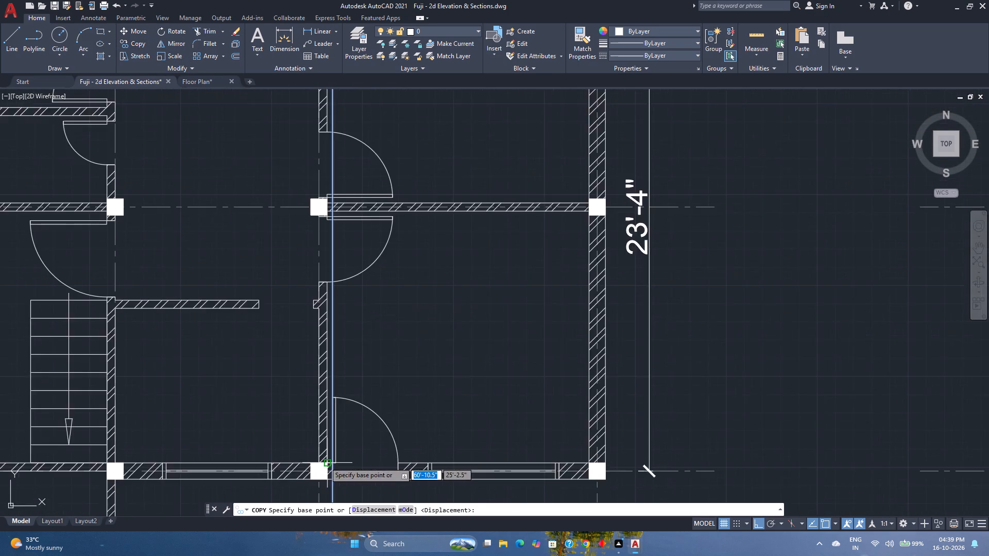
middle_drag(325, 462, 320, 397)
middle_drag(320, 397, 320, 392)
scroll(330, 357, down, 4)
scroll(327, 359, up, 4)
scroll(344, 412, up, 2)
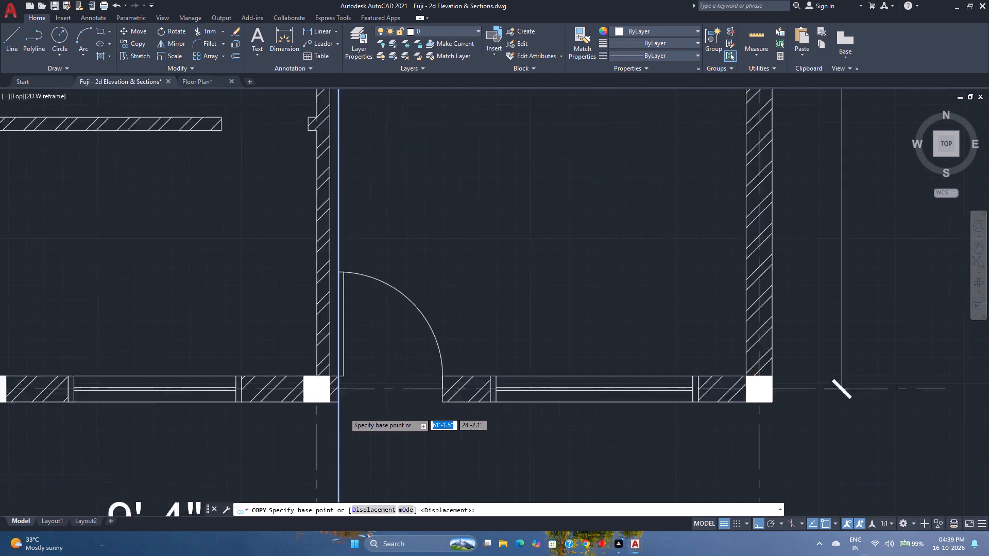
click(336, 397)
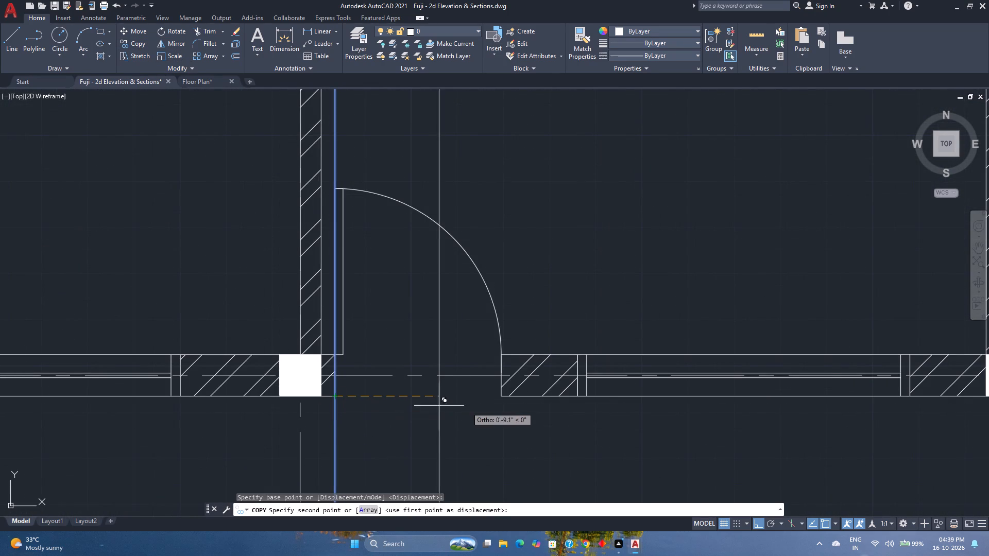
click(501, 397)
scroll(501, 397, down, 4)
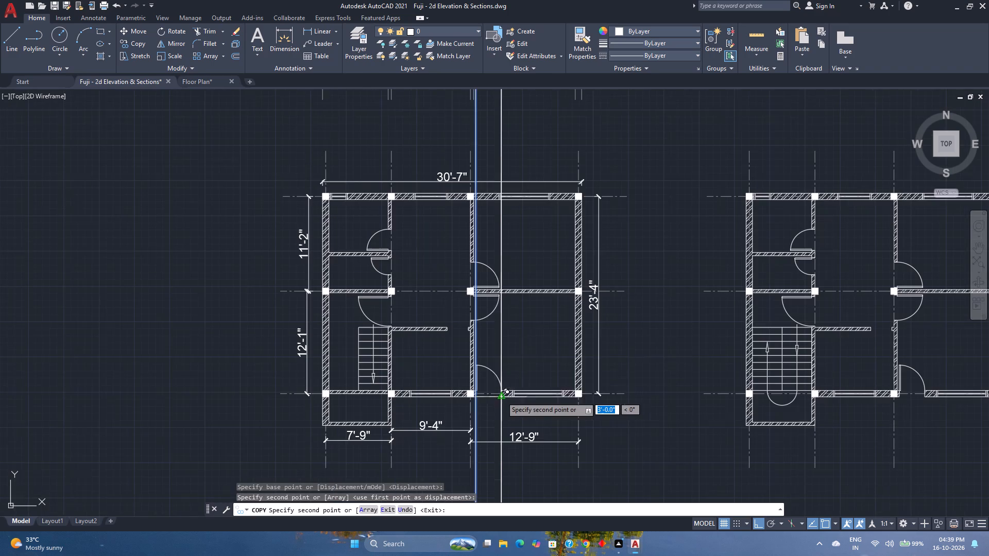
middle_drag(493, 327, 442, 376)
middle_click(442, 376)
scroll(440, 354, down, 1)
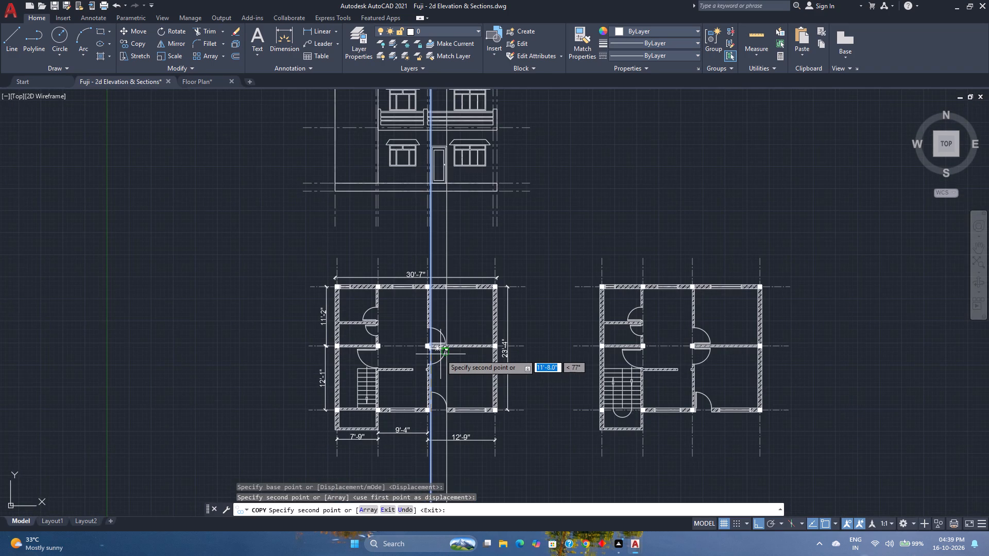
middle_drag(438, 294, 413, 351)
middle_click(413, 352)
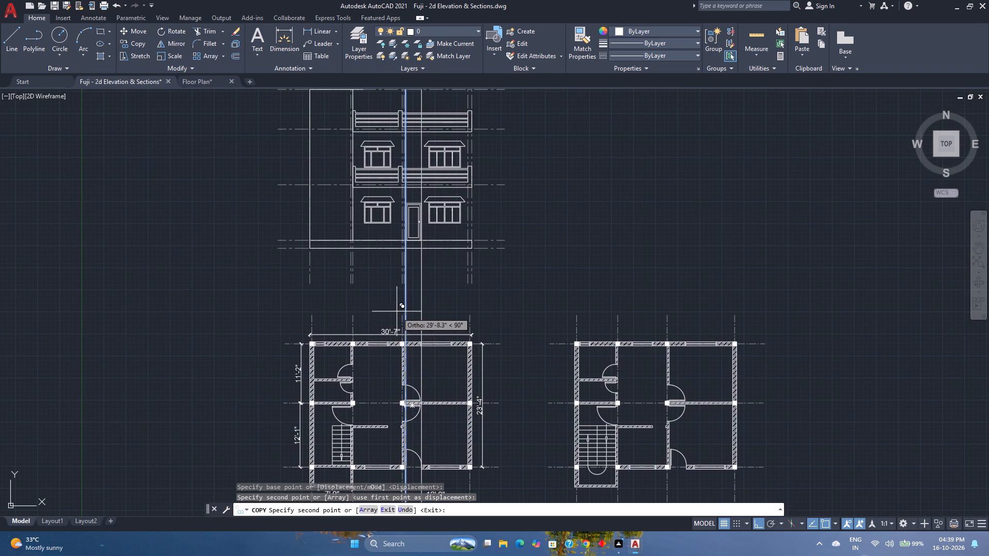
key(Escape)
Erase both vertical construction lines projected from the front door jambs.
scroll(415, 259, up, 3)
middle_drag(413, 241, 441, 380)
middle_click(441, 380)
scroll(441, 380, up, 1)
scroll(441, 380, down, 3)
middle_drag(441, 380, 422, 349)
middle_drag(419, 343, 414, 326)
middle_click(410, 316)
middle_click(407, 308)
click(455, 406)
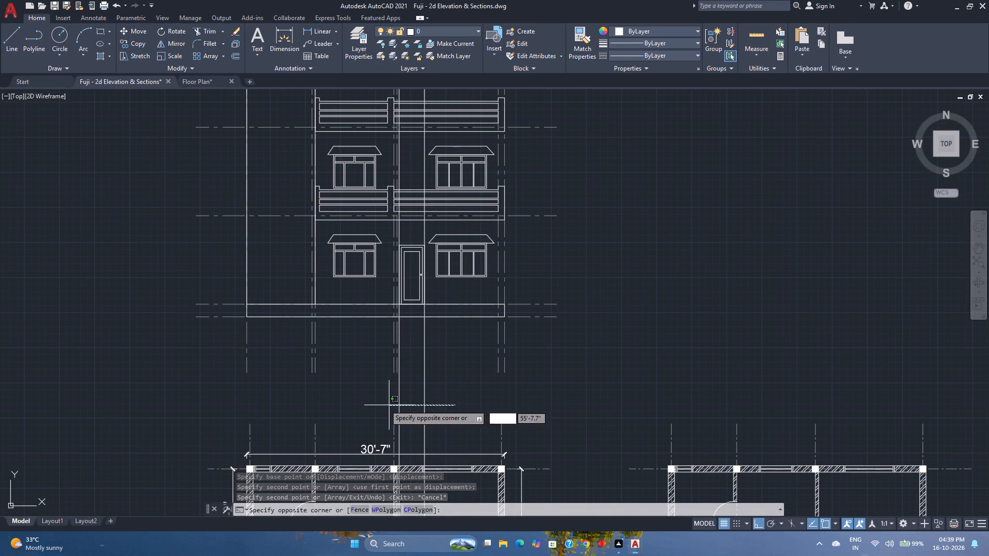
click(359, 396)
key(Delete)
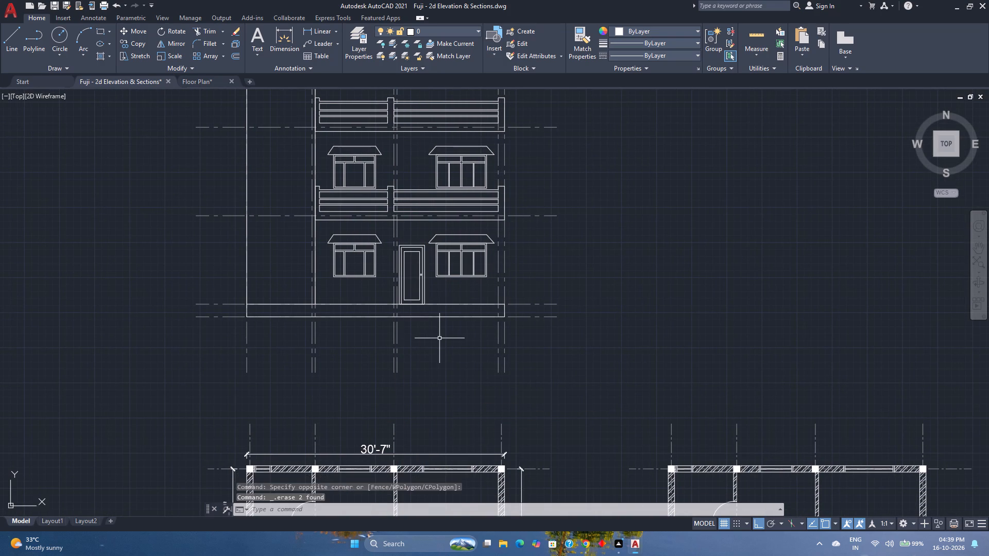
Copy the ground-floor door straight up 10'-6" from the plinth-top centerline to the upper-floor level centerline.
middle_drag(439, 338, 421, 369)
middle_click(421, 370)
click(407, 301)
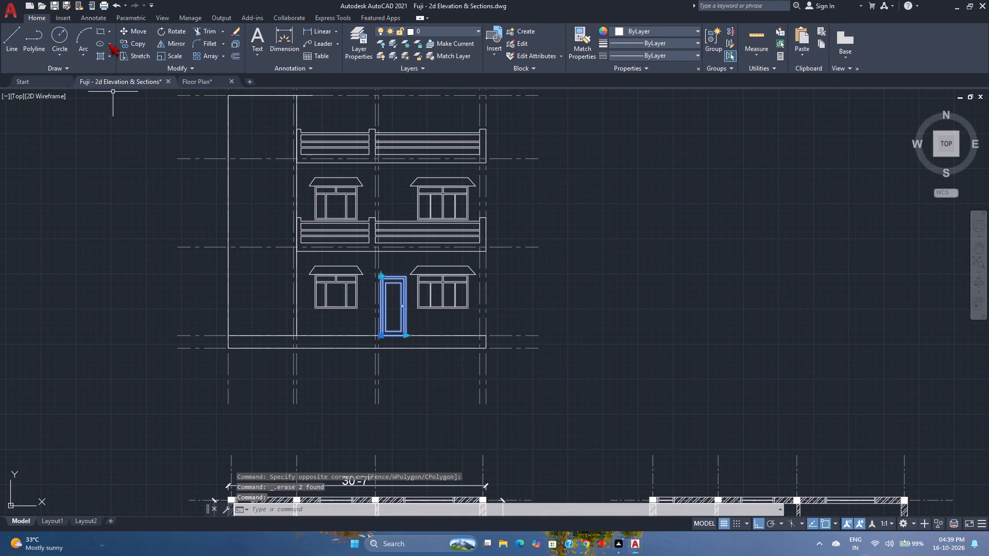
click(138, 41)
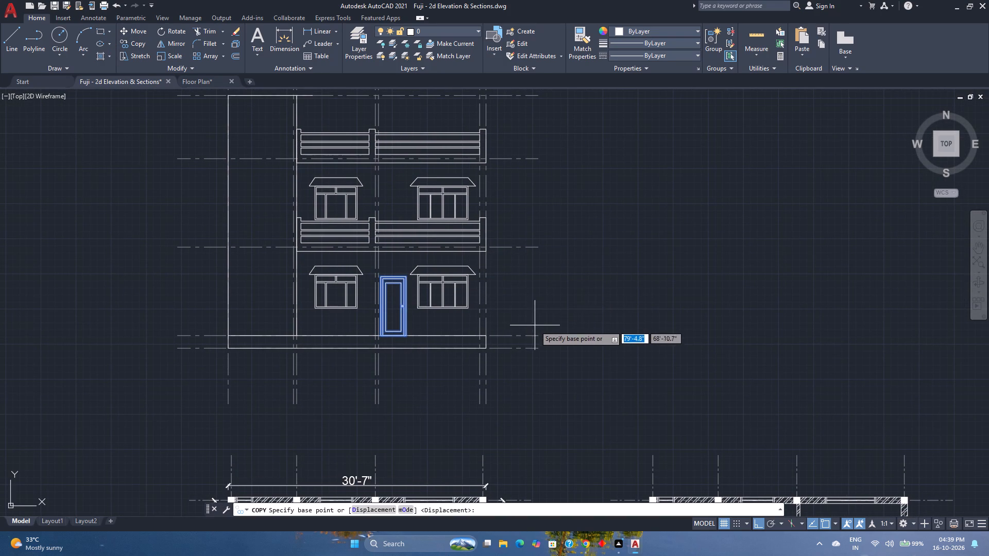
click(536, 335)
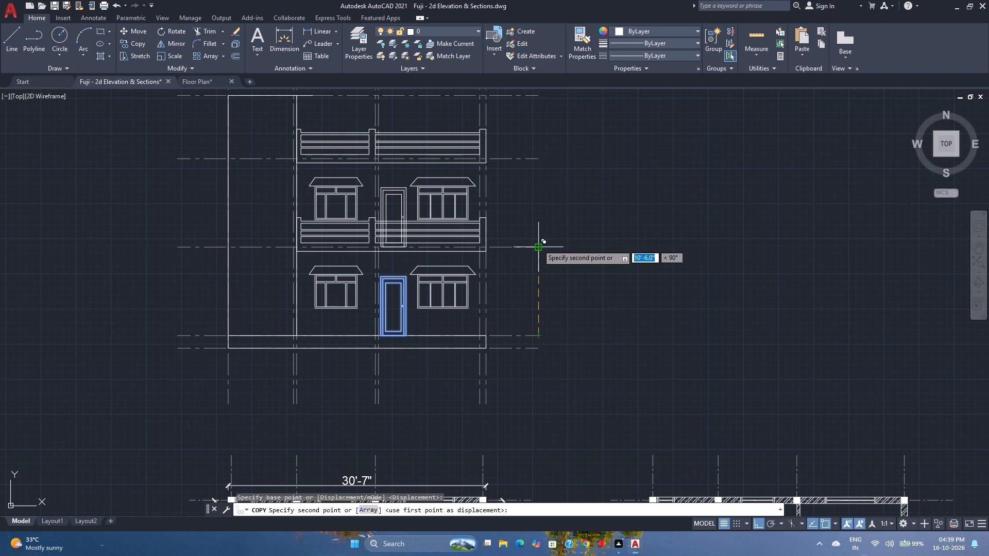
click(538, 245)
key(Escape)
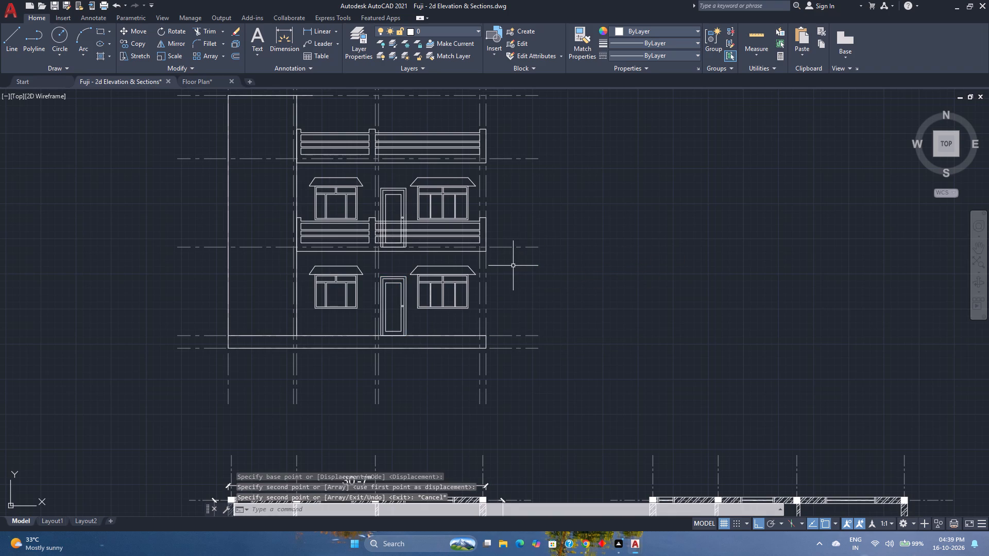
Save the drawing.
scroll(443, 229, up, 2)
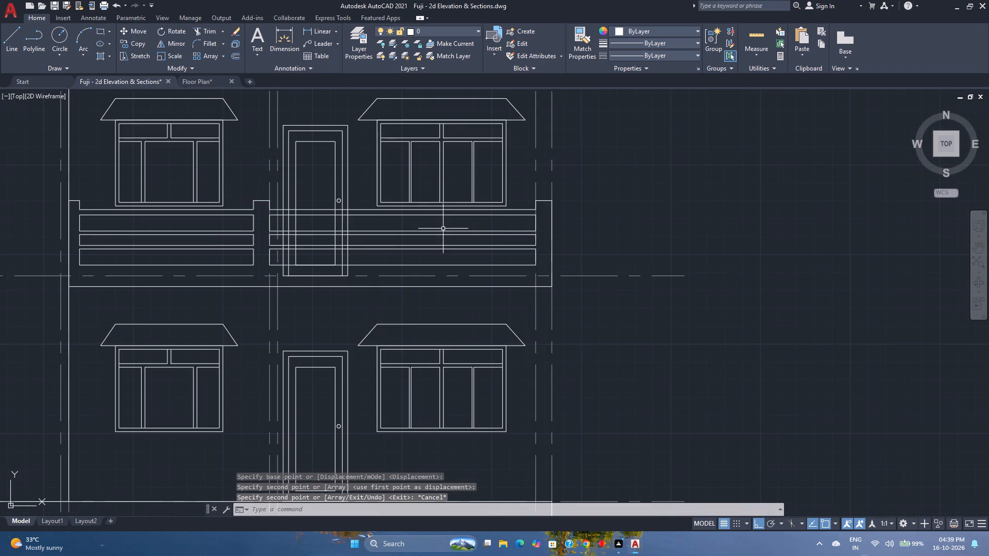
scroll(443, 229, down, 1)
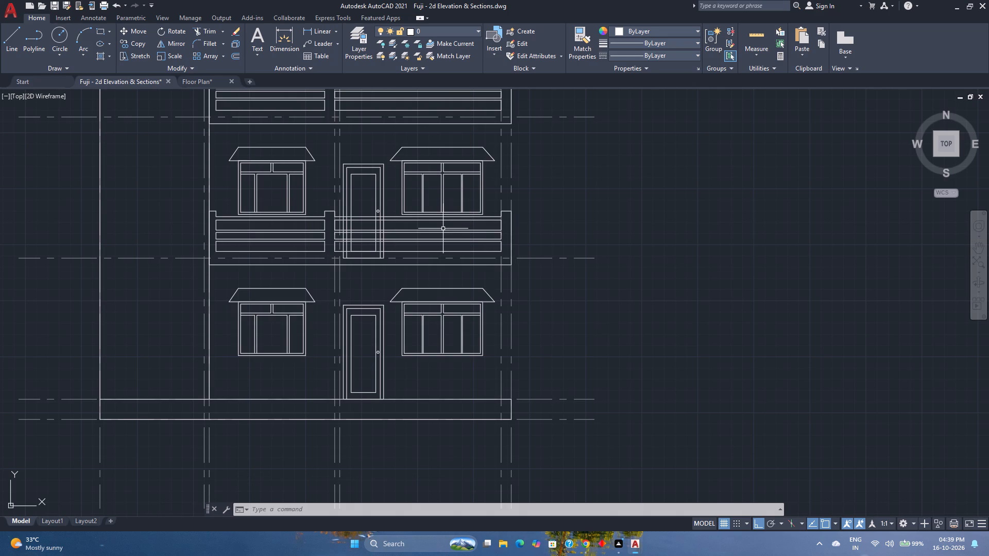
scroll(407, 249, down, 2)
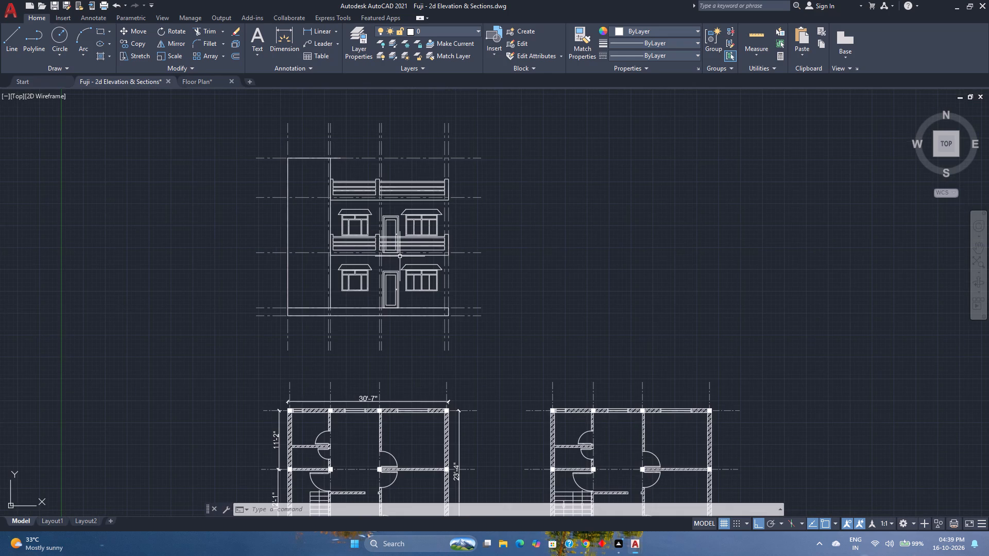
key(ctrl+s)
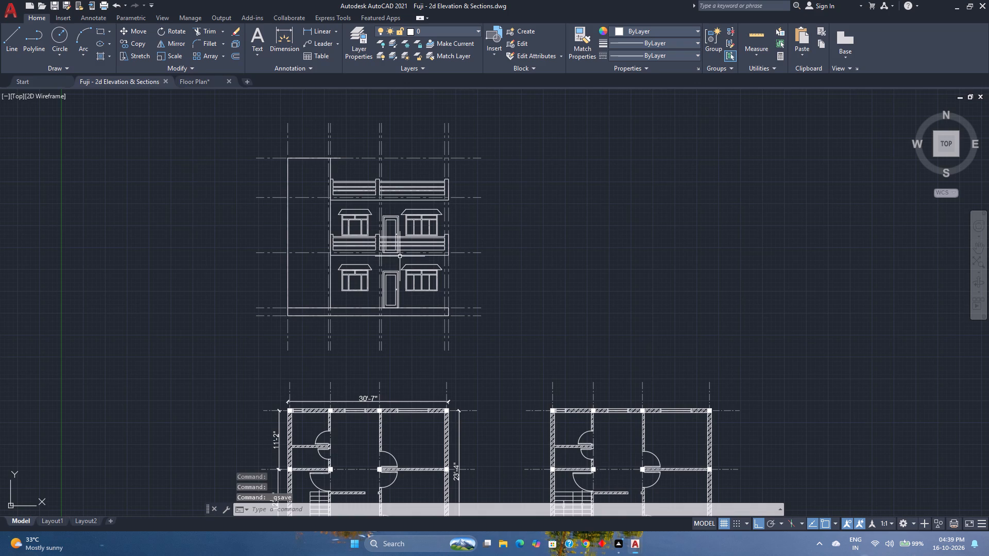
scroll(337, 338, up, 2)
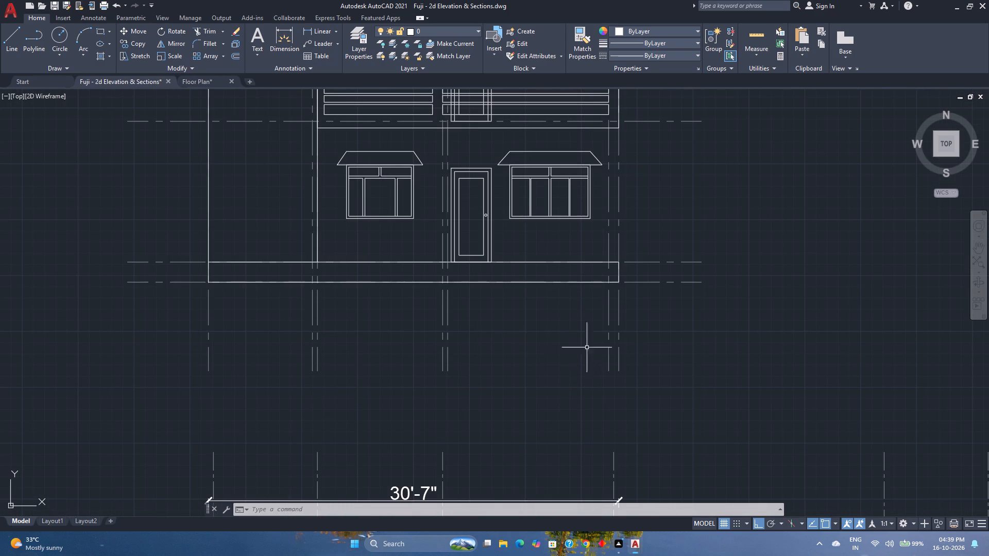
Unlock the Grid lines layer.
scroll(623, 392, down, 1)
middle_drag(623, 392, 588, 362)
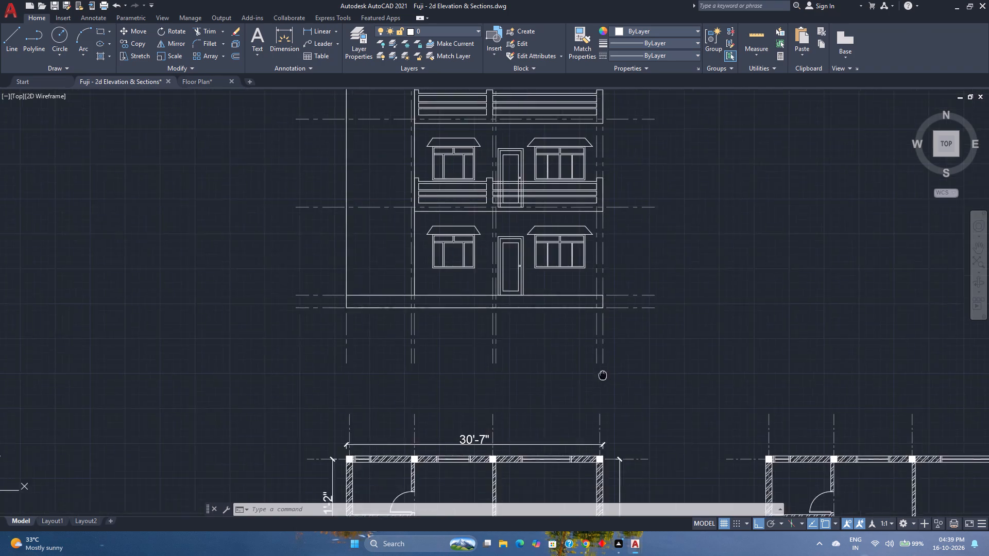
middle_drag(588, 362, 558, 343)
middle_drag(554, 341, 540, 334)
middle_click(540, 334)
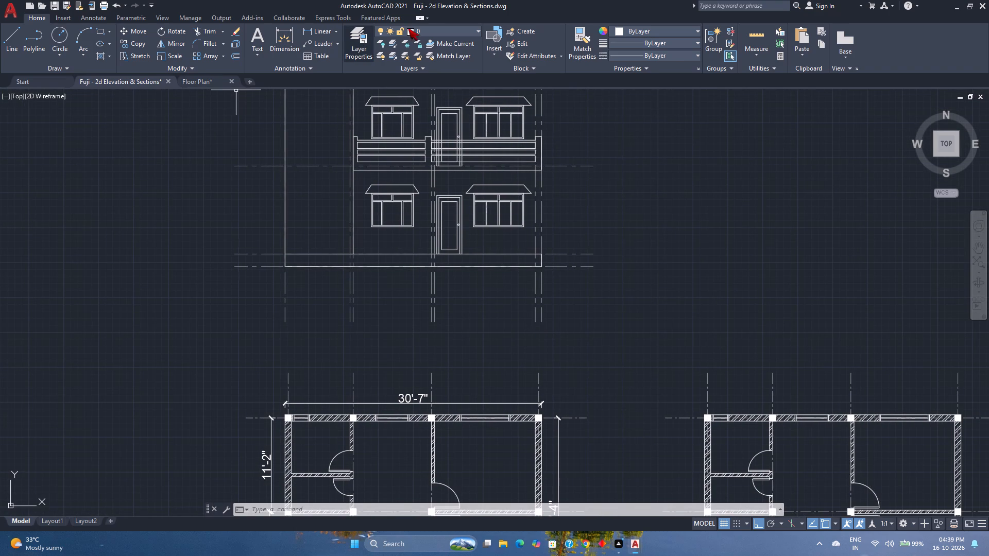
click(430, 29)
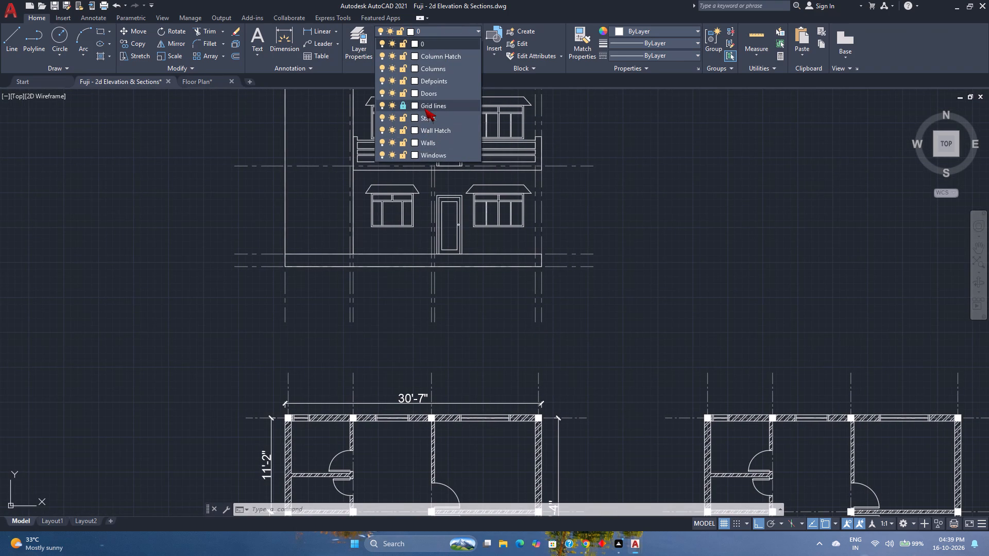
click(404, 106)
key(Escape)
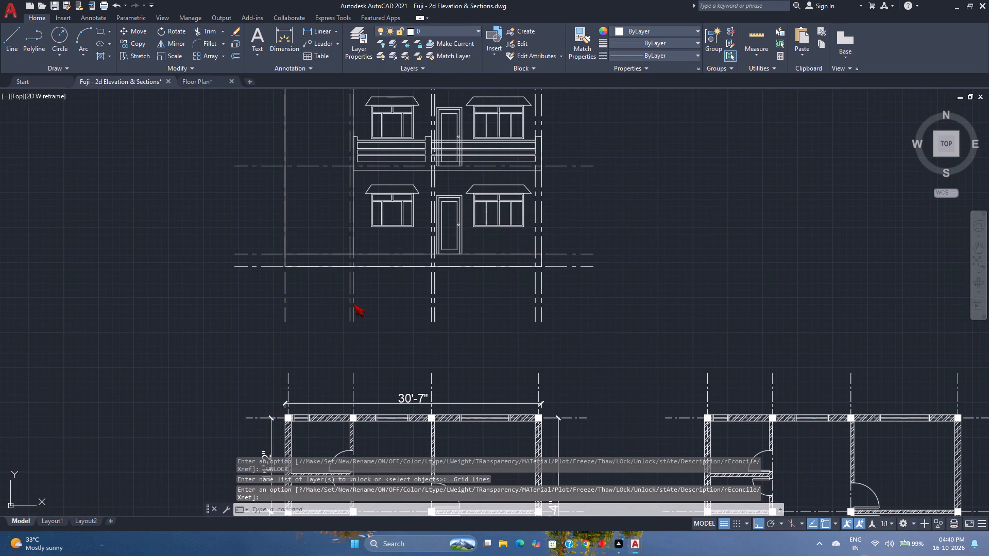
Erase all the vertical grid lines running through the front elevation, including the one along its left edge.
click(558, 346)
click(337, 310)
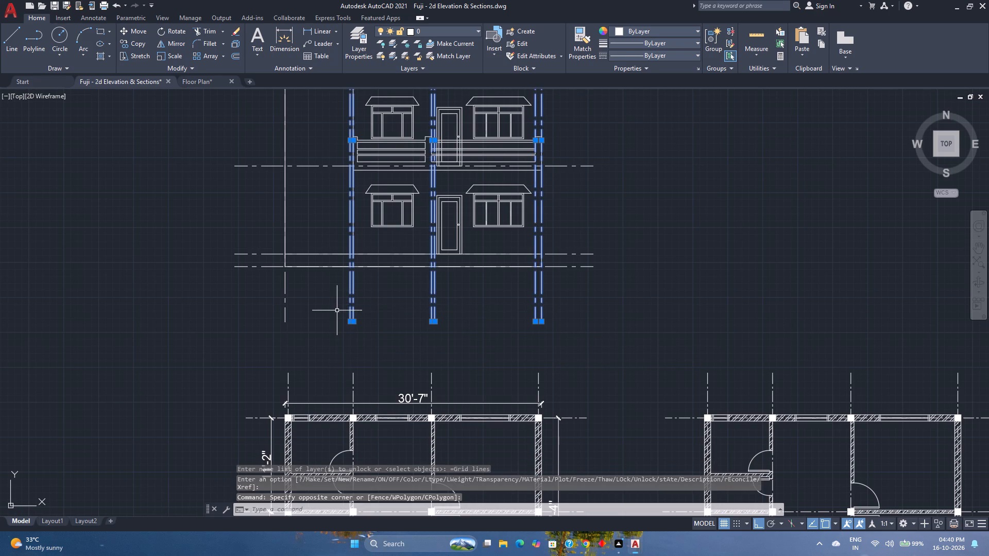
scroll(301, 333, up, 1)
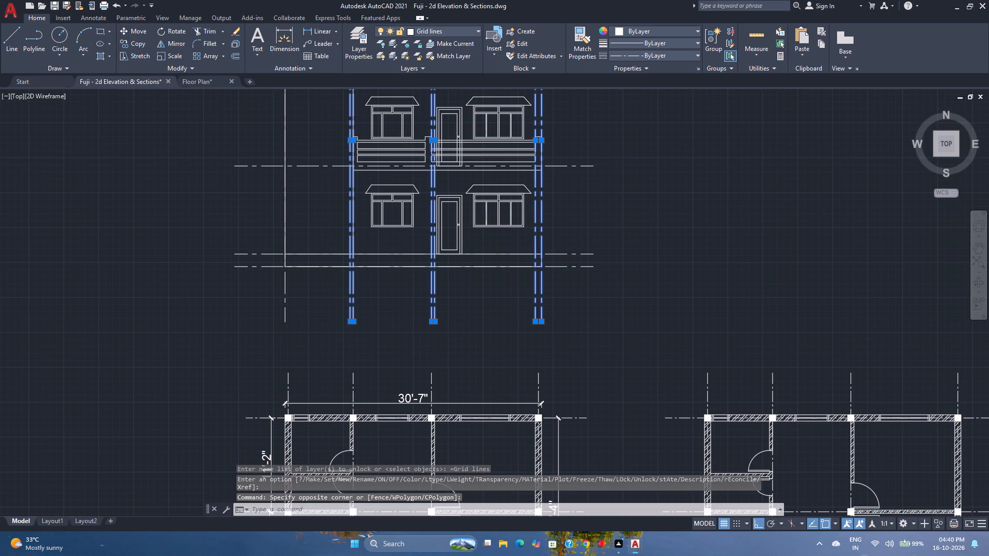
scroll(301, 333, down, 1)
click(301, 333)
click(257, 319)
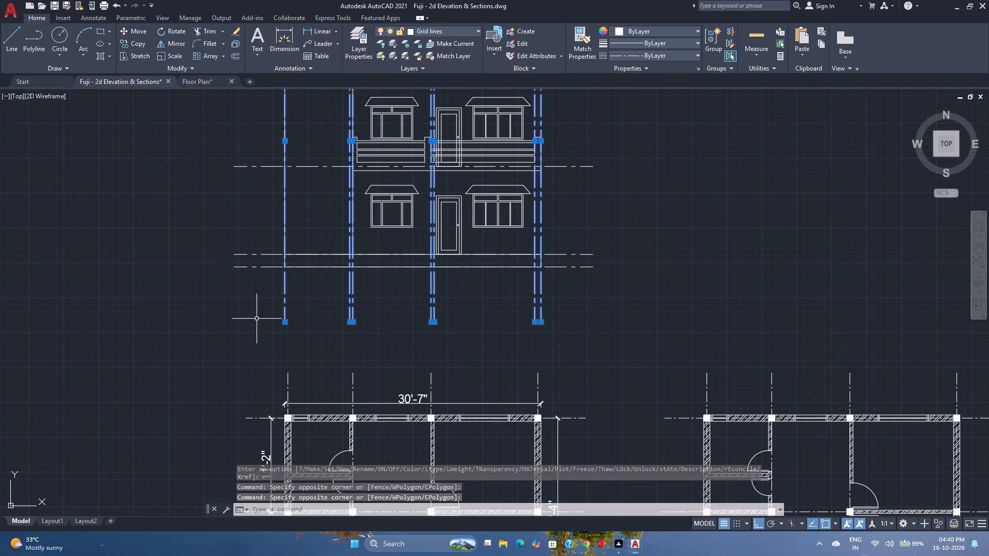
key(Delete)
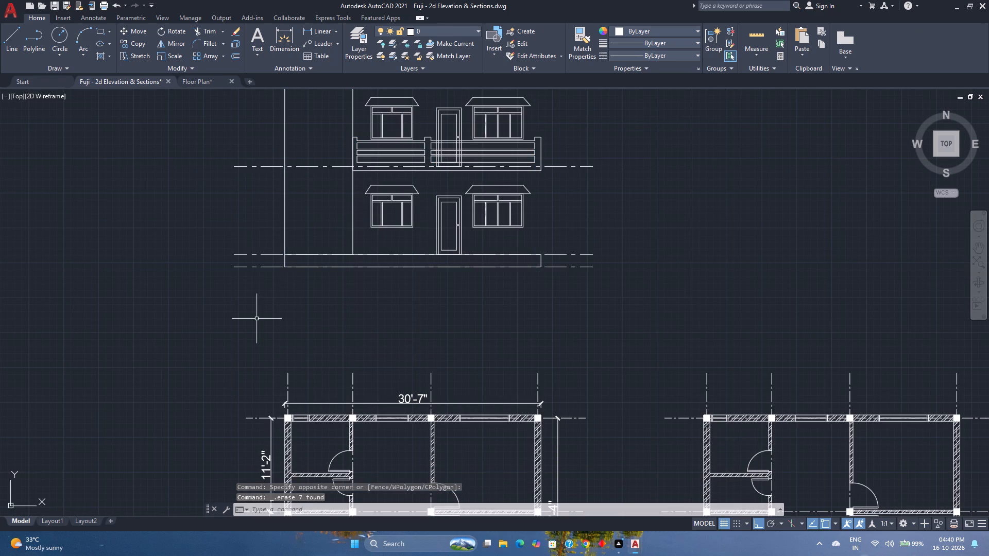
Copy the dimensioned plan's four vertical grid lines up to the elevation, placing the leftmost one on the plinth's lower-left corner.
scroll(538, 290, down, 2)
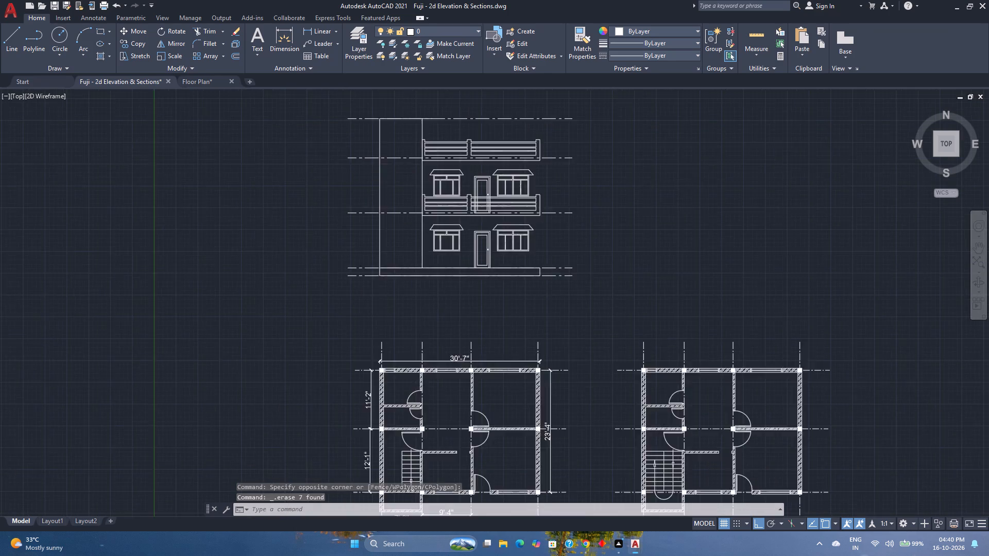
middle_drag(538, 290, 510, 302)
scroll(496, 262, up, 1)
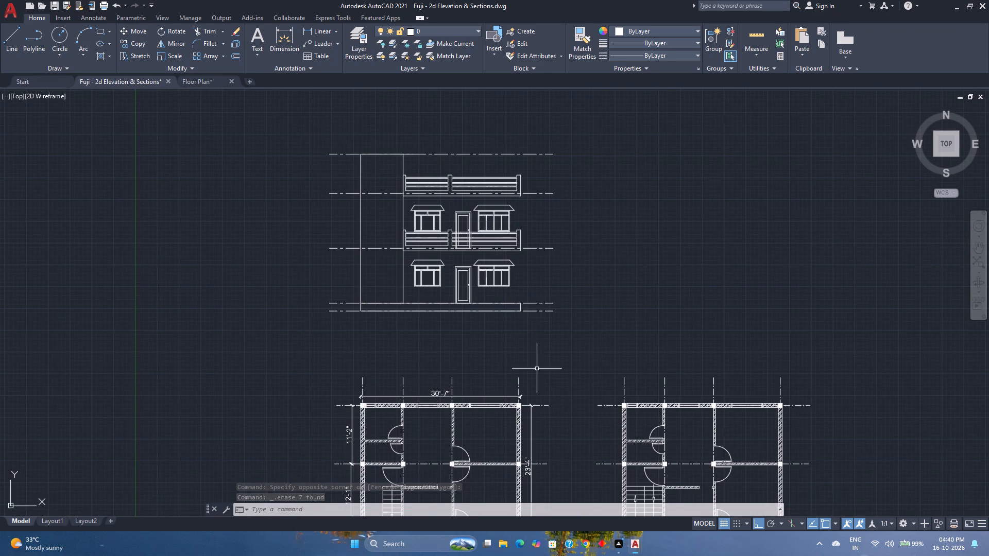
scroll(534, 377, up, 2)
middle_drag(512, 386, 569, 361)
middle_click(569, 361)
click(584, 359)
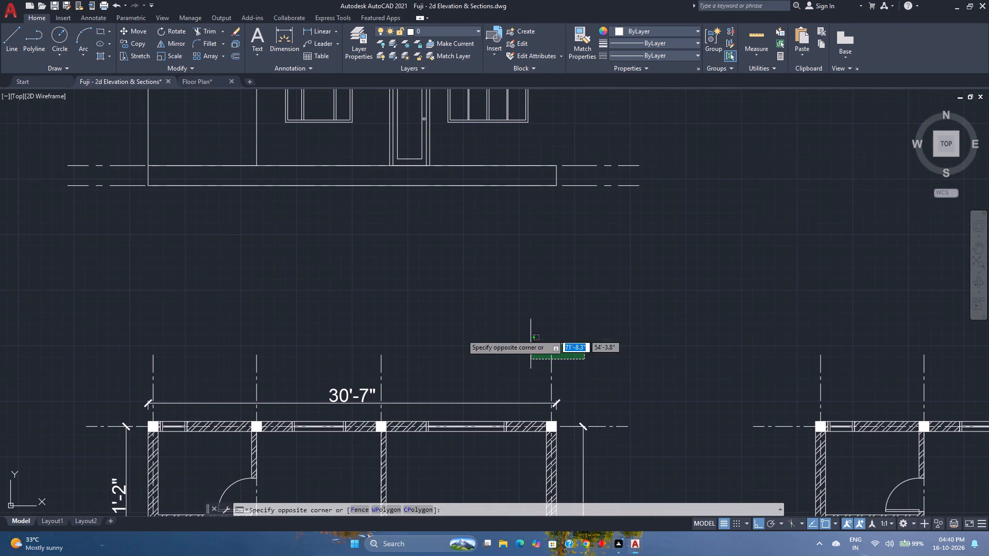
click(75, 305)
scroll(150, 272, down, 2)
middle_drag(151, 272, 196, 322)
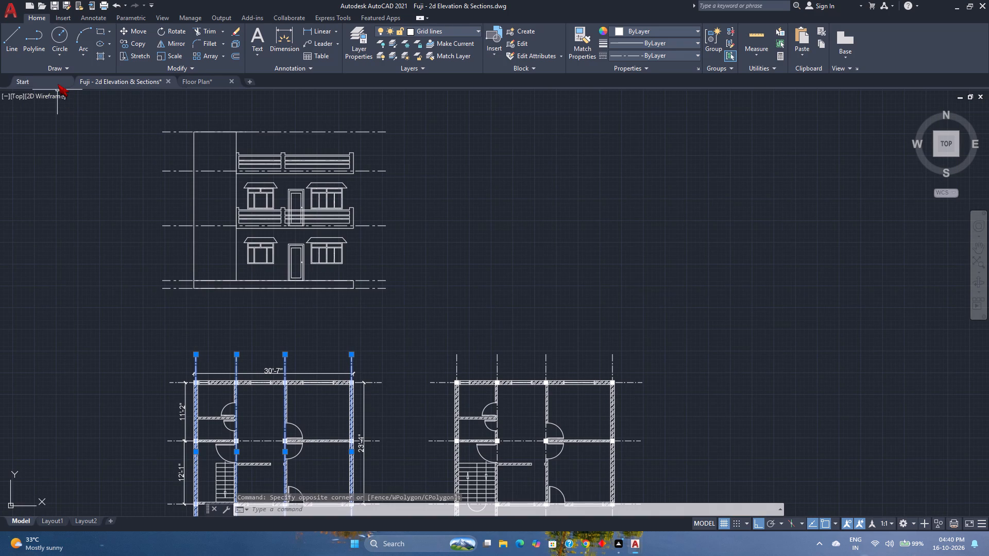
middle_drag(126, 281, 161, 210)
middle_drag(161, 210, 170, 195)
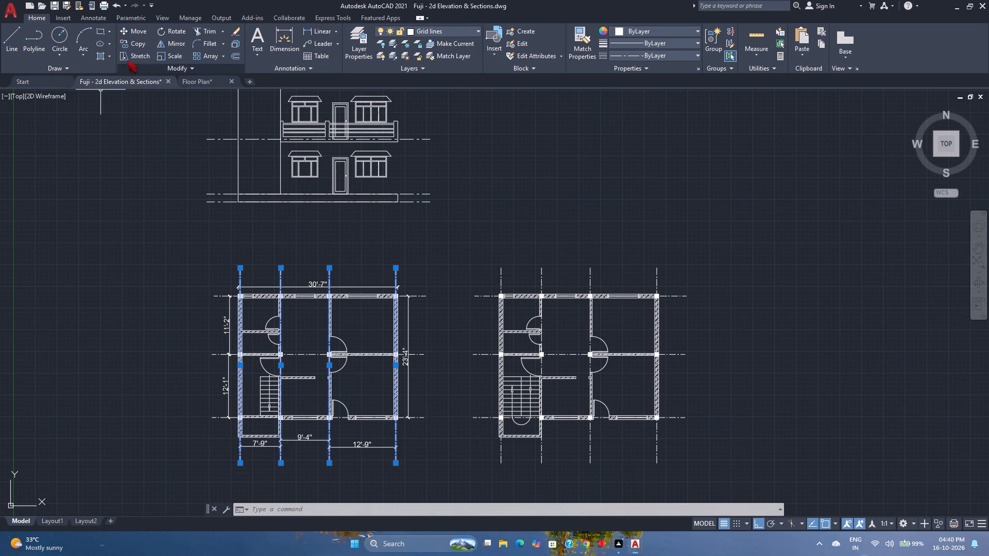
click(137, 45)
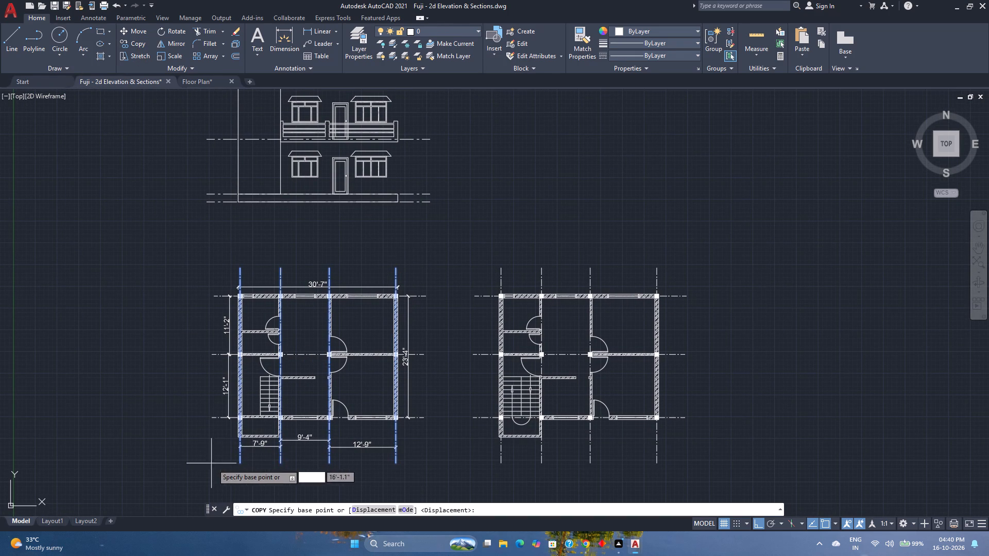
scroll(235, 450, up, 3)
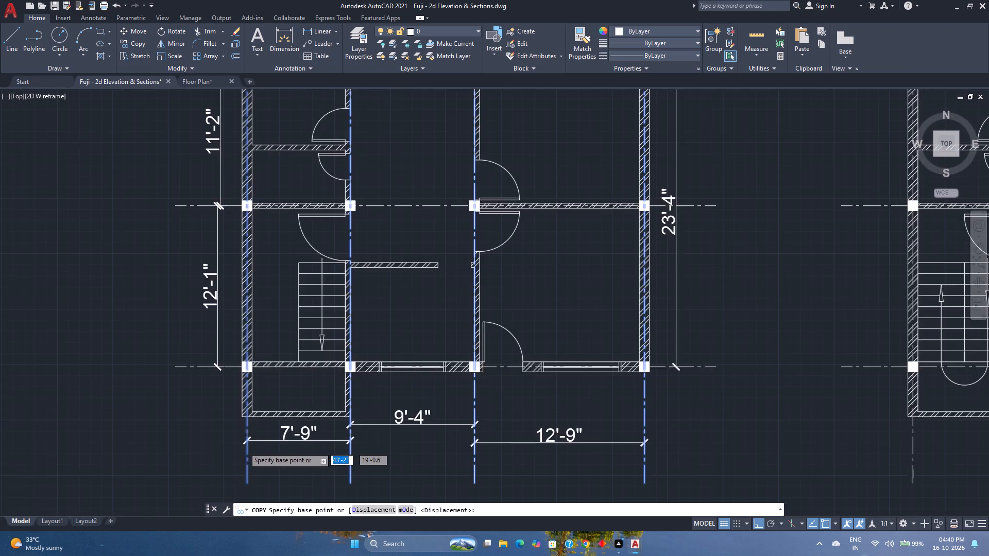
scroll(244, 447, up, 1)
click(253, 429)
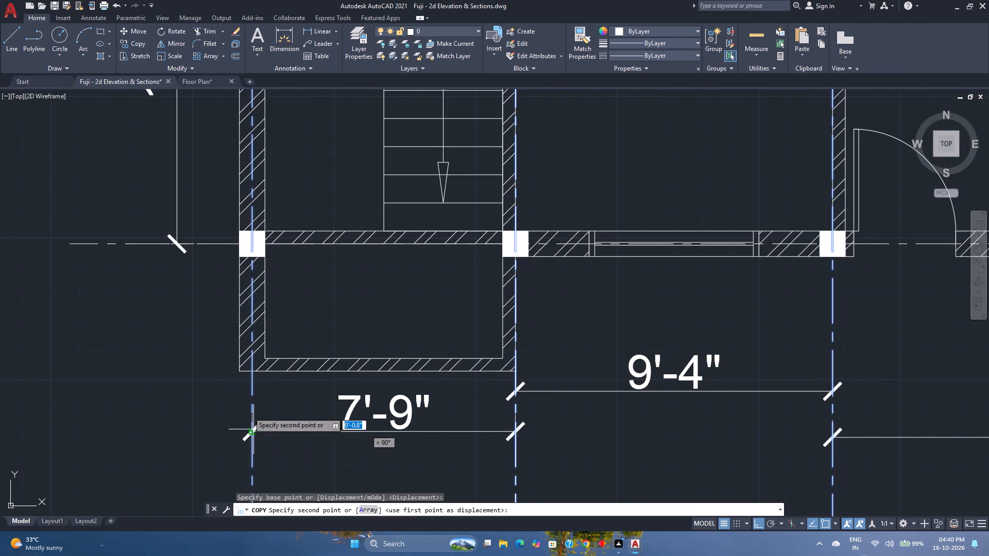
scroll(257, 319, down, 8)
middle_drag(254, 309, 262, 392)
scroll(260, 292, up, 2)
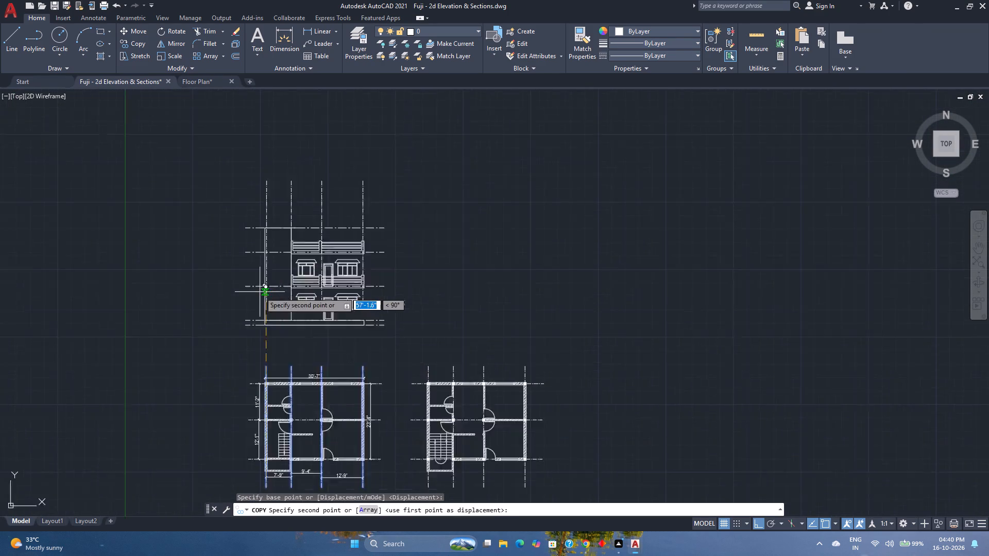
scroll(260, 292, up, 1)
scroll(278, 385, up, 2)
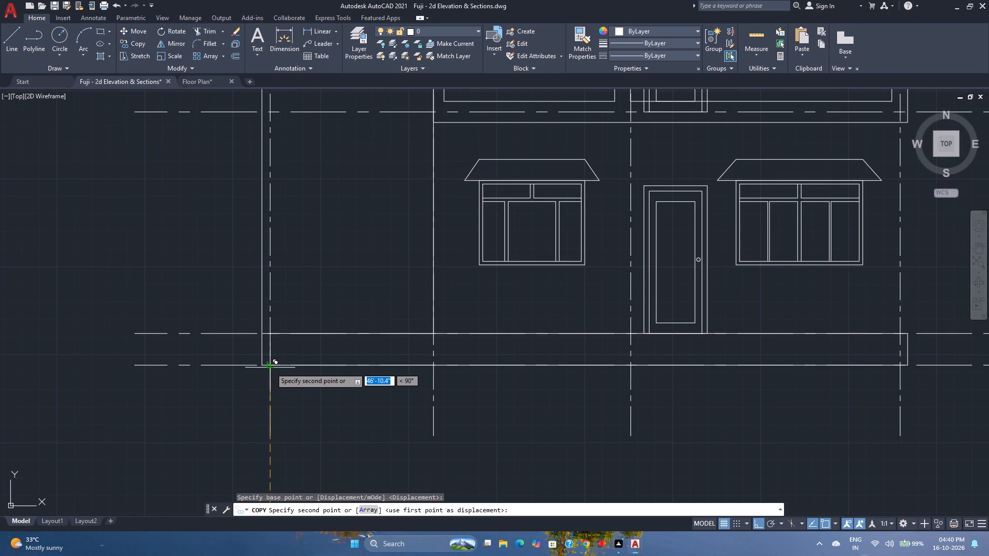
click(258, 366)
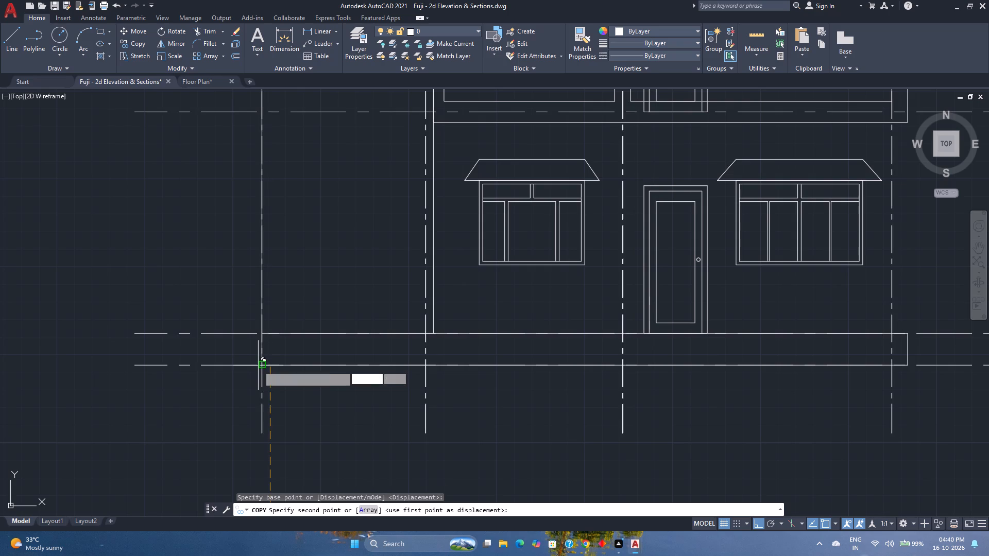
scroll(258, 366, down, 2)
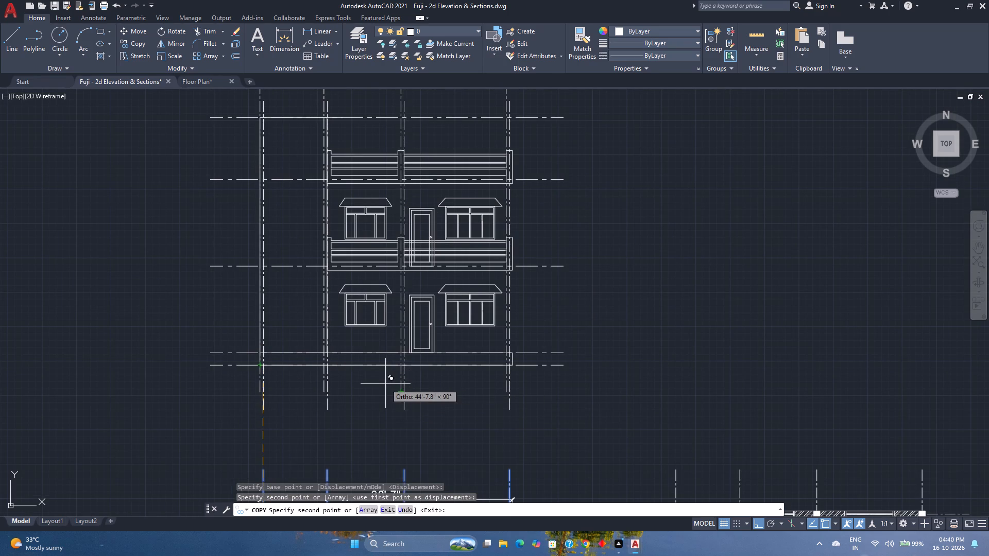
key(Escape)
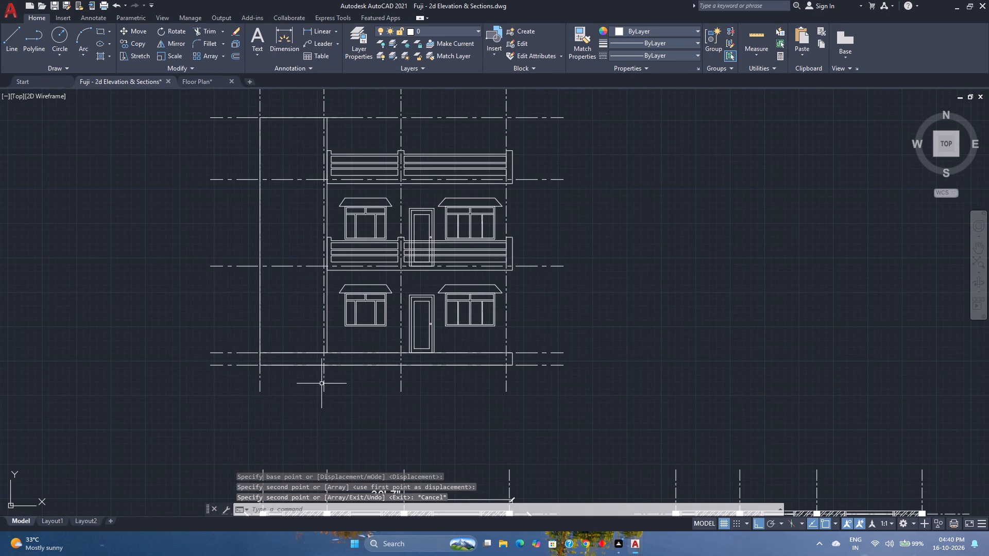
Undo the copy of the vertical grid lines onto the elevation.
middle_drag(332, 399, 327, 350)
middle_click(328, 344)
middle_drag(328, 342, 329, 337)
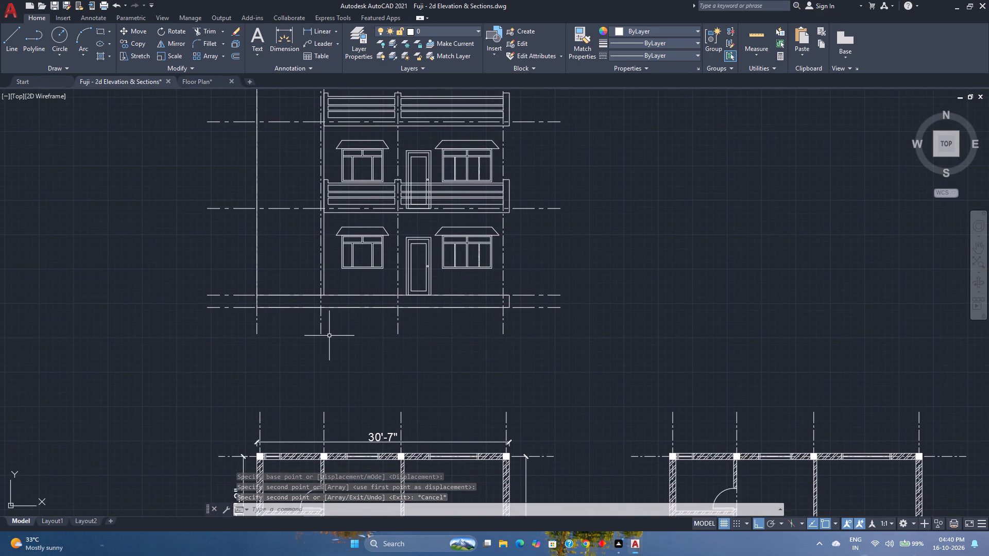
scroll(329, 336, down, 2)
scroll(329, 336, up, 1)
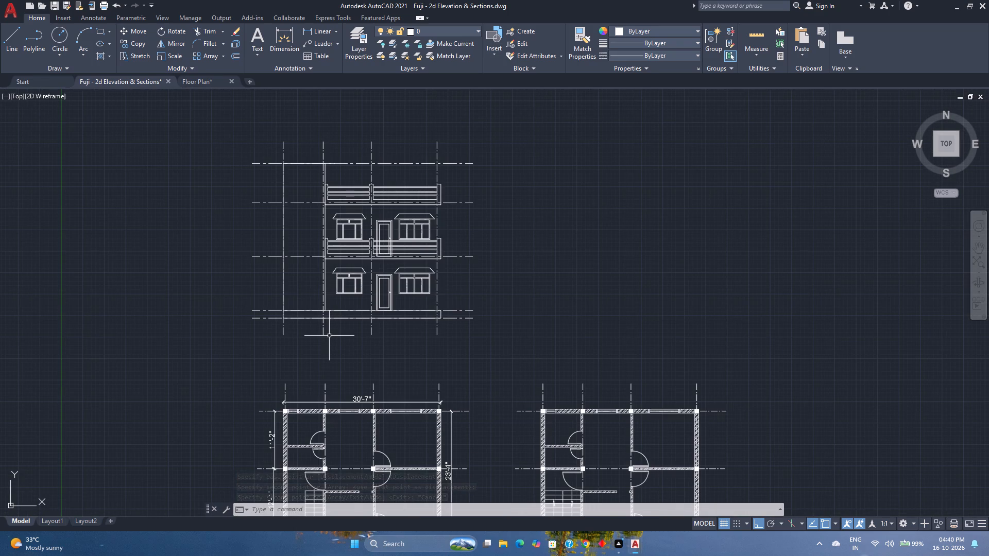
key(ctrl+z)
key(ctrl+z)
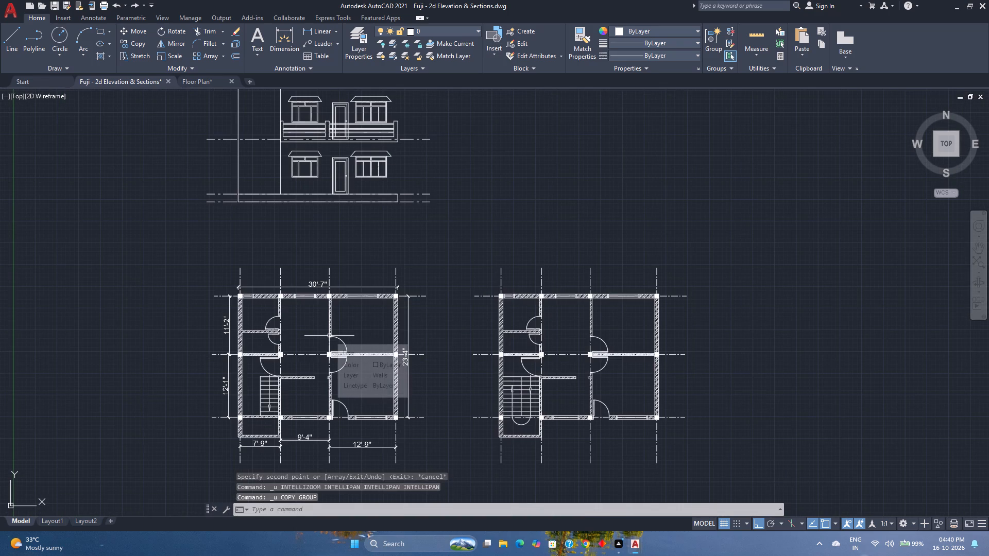
Copy the dimensioned plan's four vertical grid lines about 45'-1" straight up, from the stair block's lower-right wall corner to the elevation's plinth bottom line.
middle_drag(328, 349, 331, 319)
middle_drag(333, 305, 335, 297)
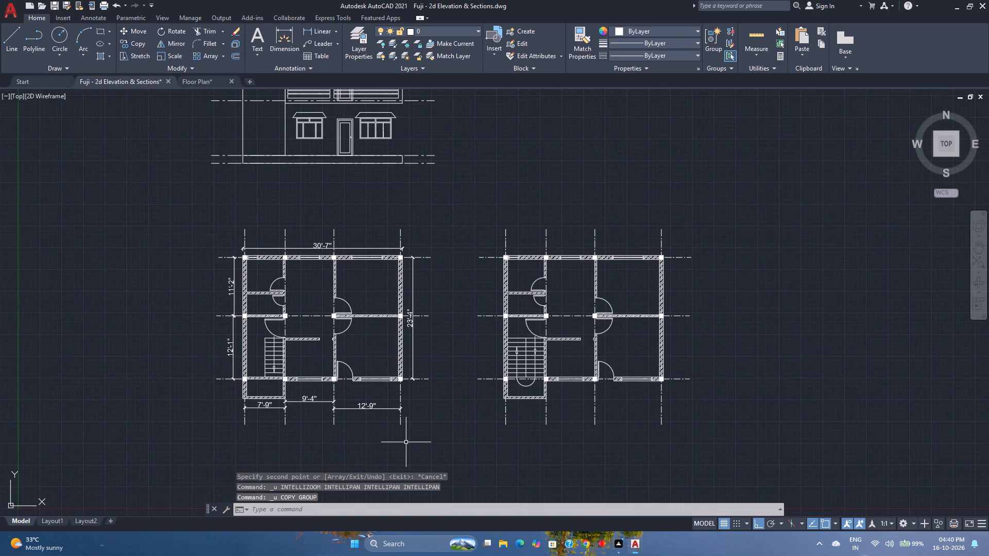
click(406, 443)
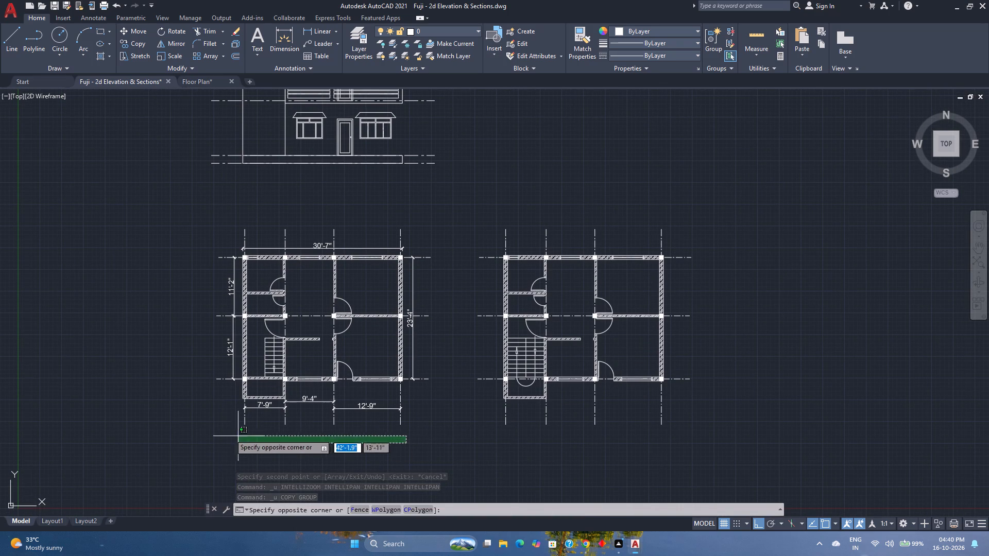
click(204, 421)
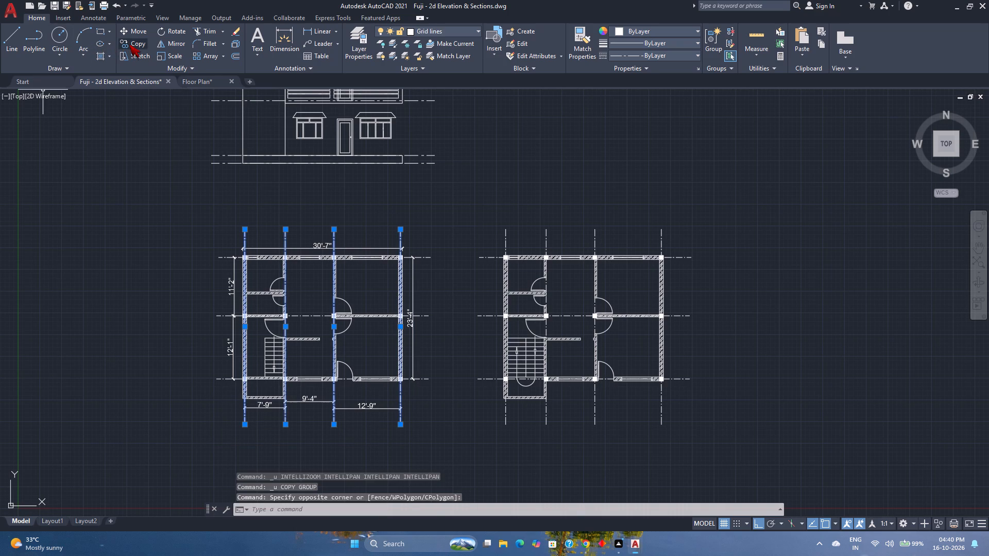
click(129, 44)
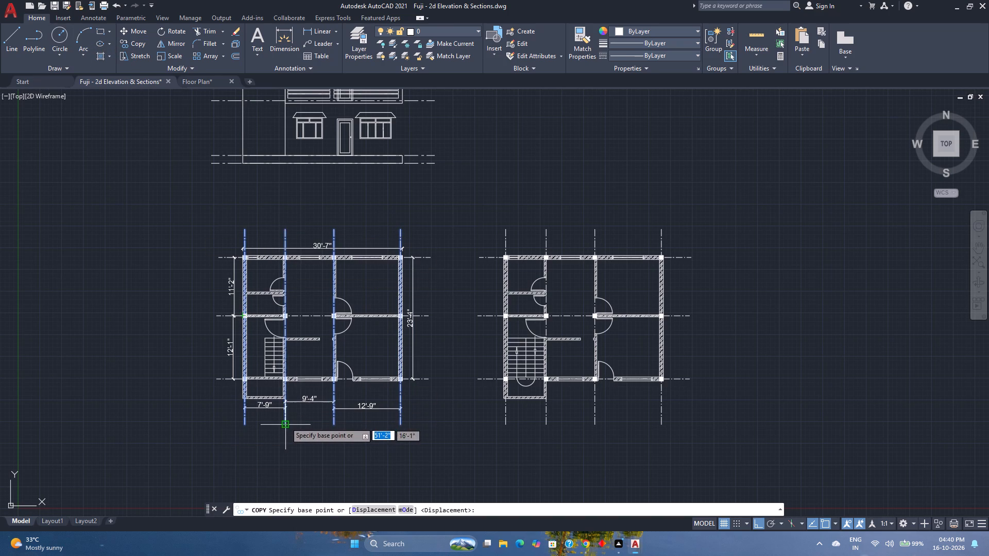
scroll(286, 416, up, 3)
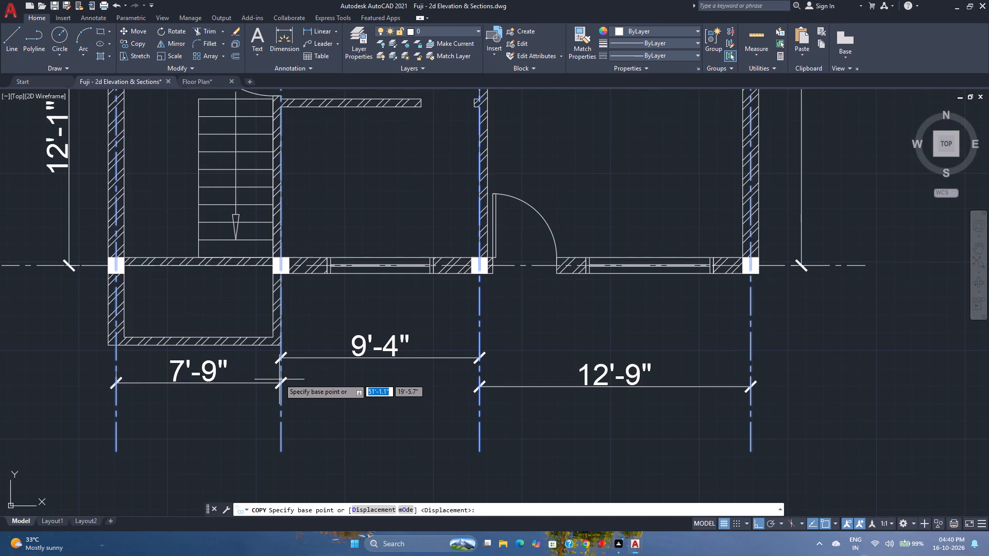
click(280, 345)
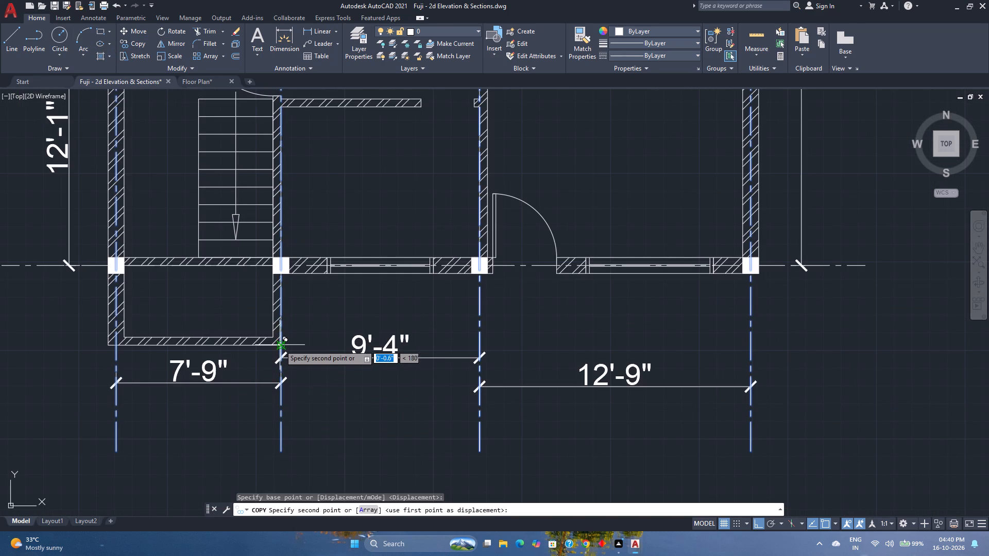
scroll(281, 334, down, 4)
middle_drag(281, 334, 293, 414)
middle_click(293, 415)
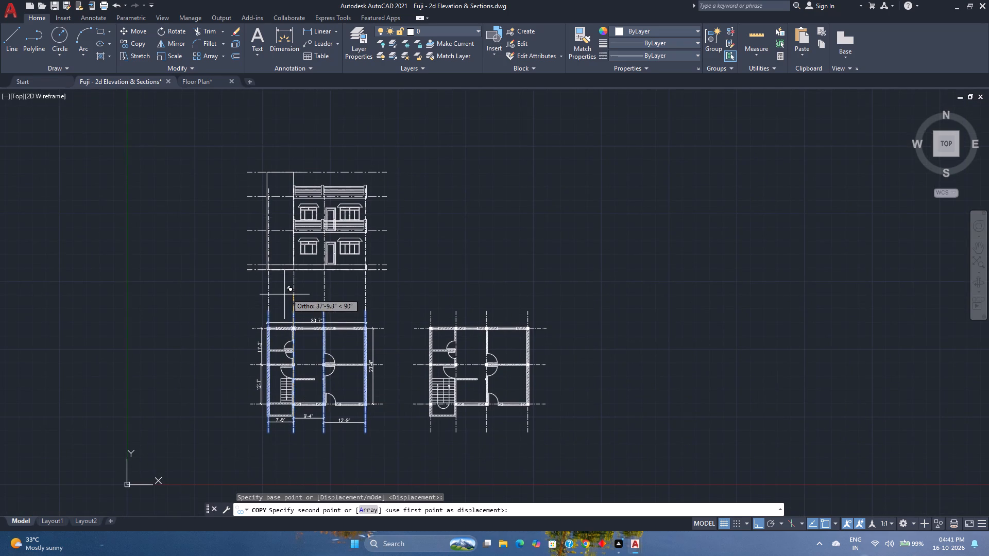
scroll(289, 290, up, 2)
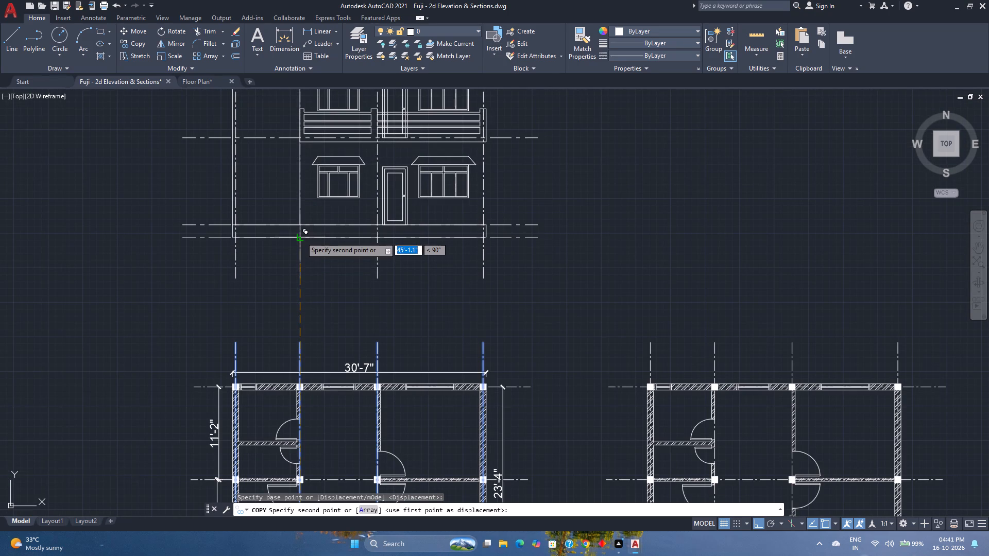
click(301, 237)
scroll(300, 352, down, 2)
middle_drag(300, 352, 300, 352)
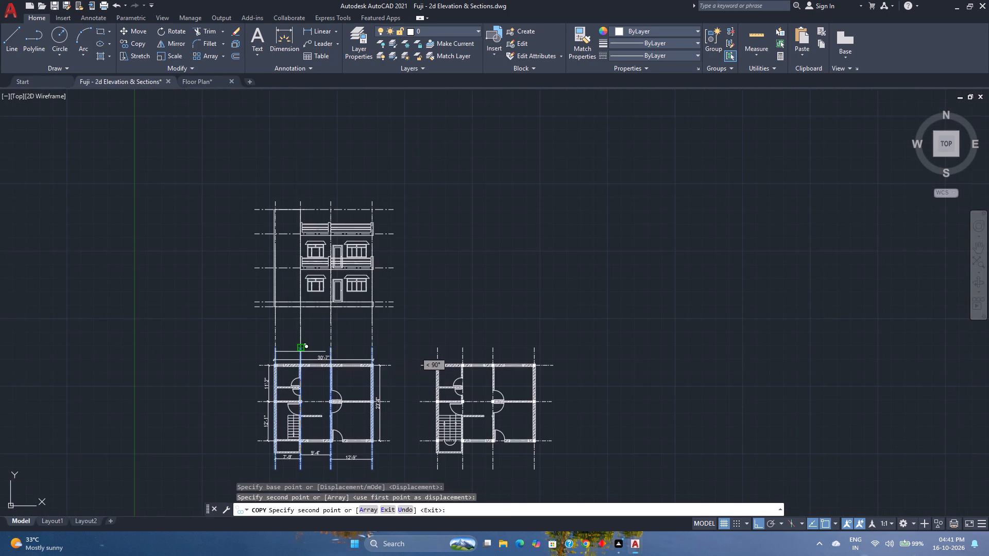
middle_drag(300, 352, 288, 360)
middle_click(288, 360)
key(Escape)
scroll(306, 307, up, 1)
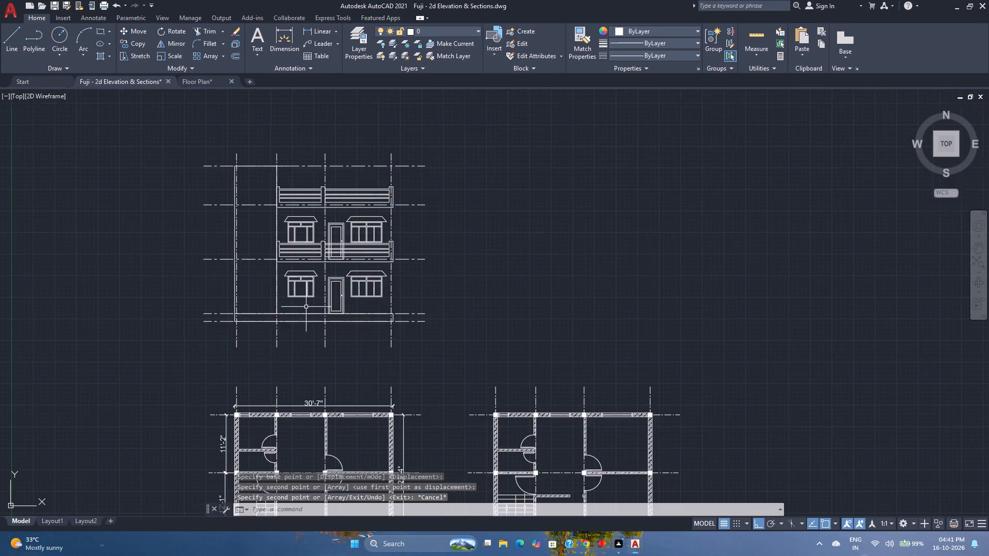
scroll(306, 307, up, 1)
scroll(346, 295, up, 1)
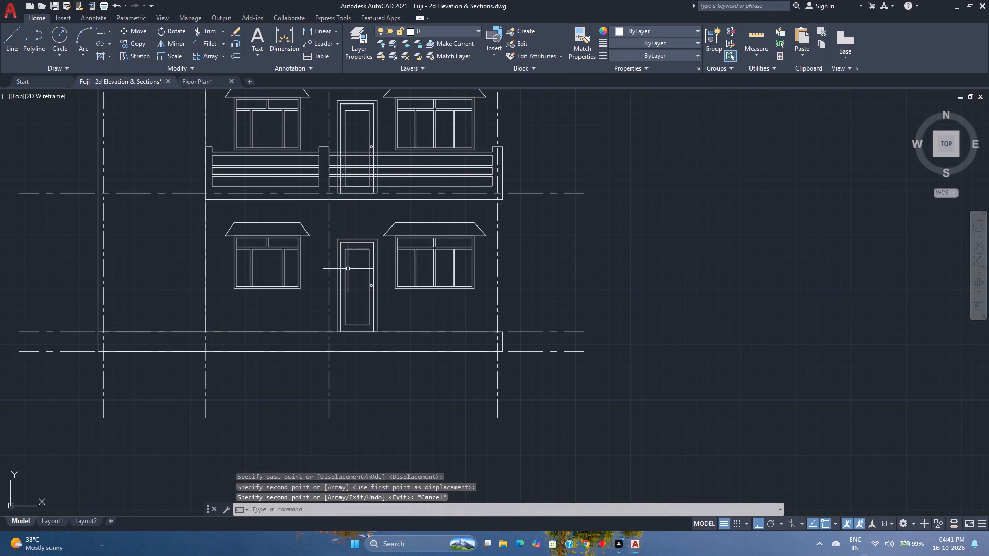
Assign the front elevation's ground-floor and upper-floor doors to the Doors layer.
scroll(334, 249, down, 1)
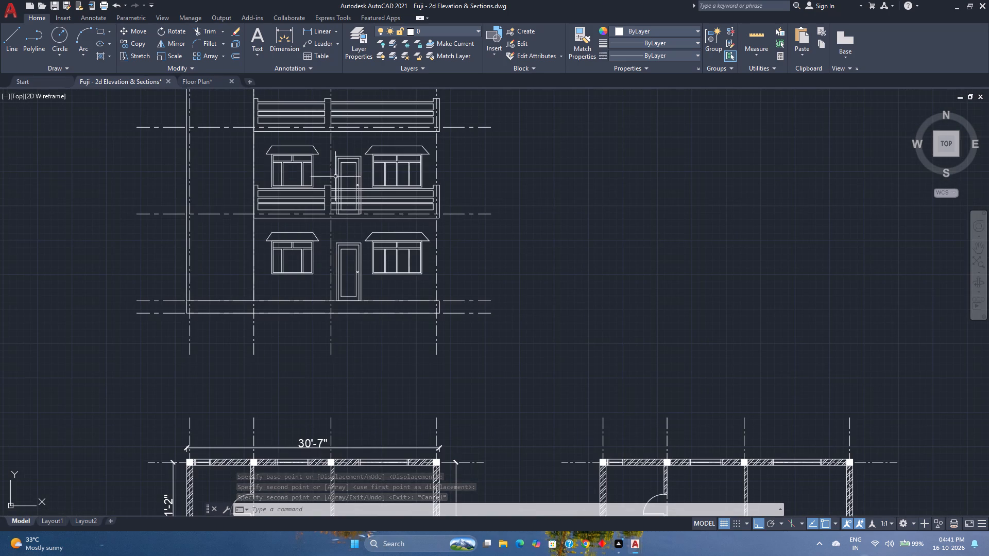
click(336, 176)
click(350, 248)
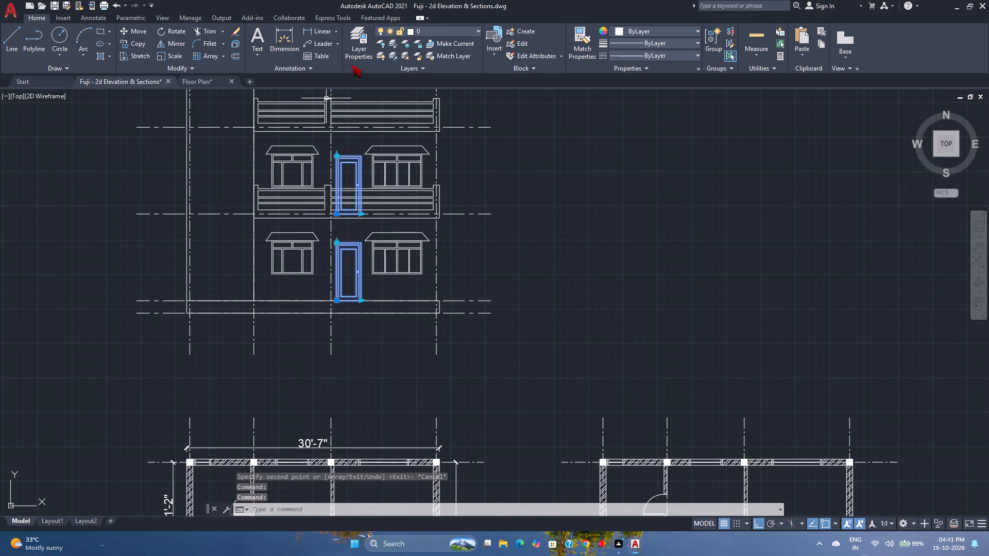
click(447, 31)
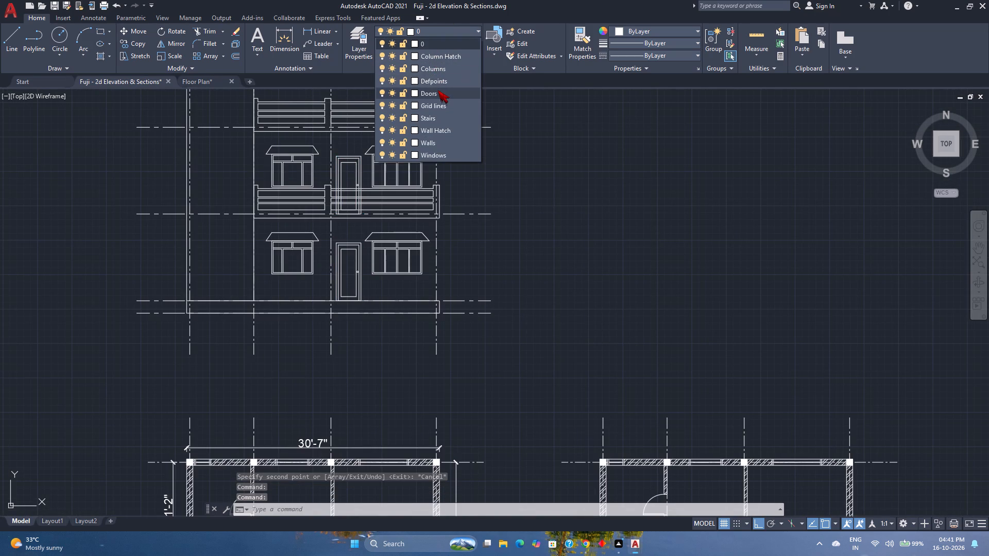
click(438, 90)
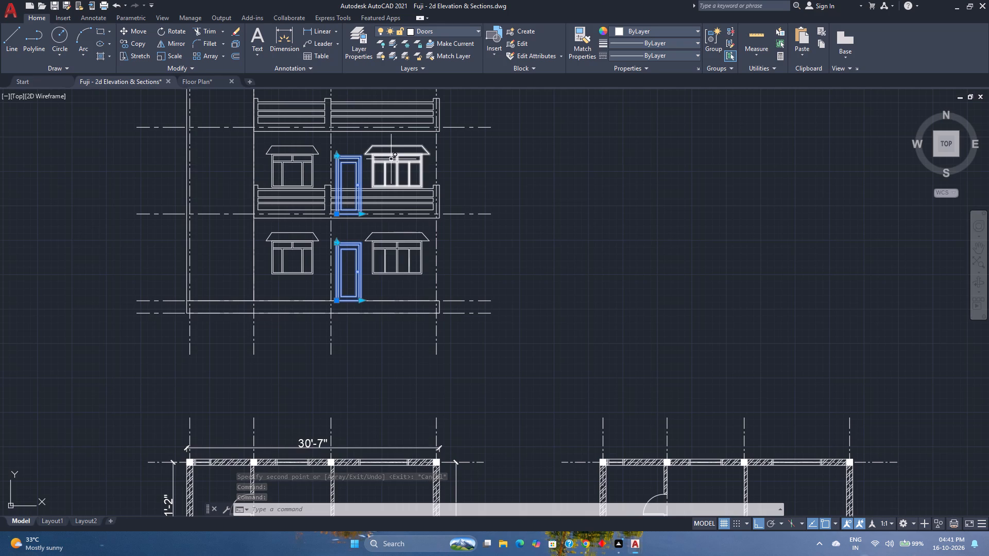
key(Escape)
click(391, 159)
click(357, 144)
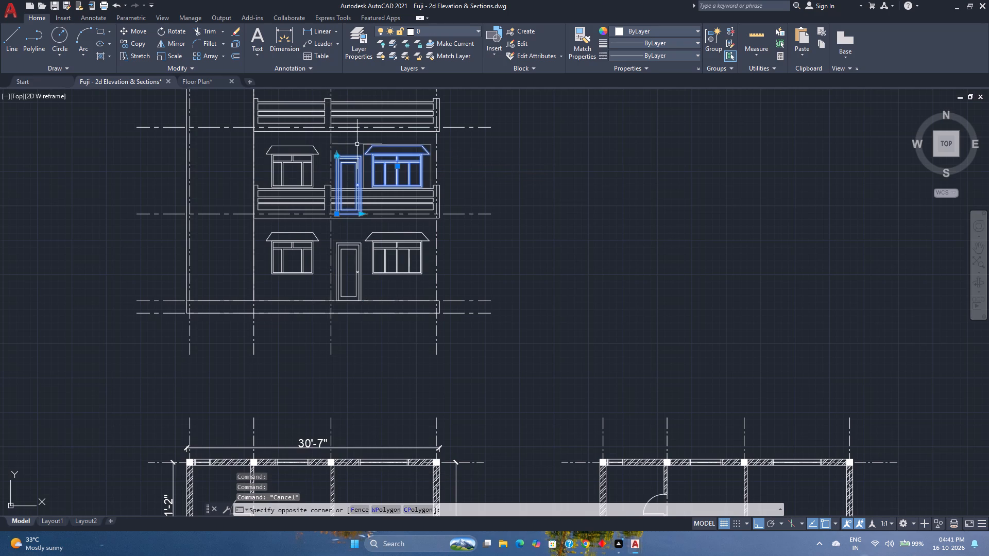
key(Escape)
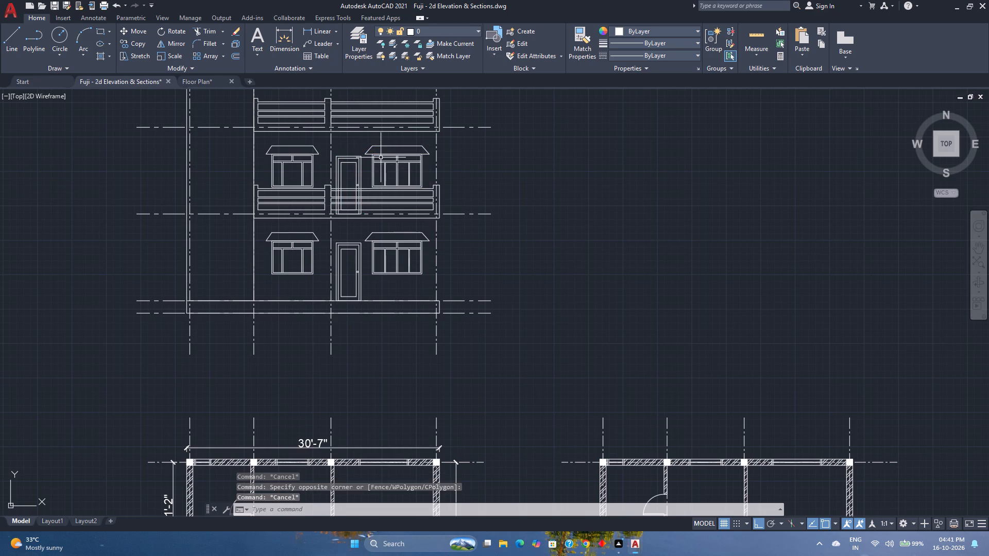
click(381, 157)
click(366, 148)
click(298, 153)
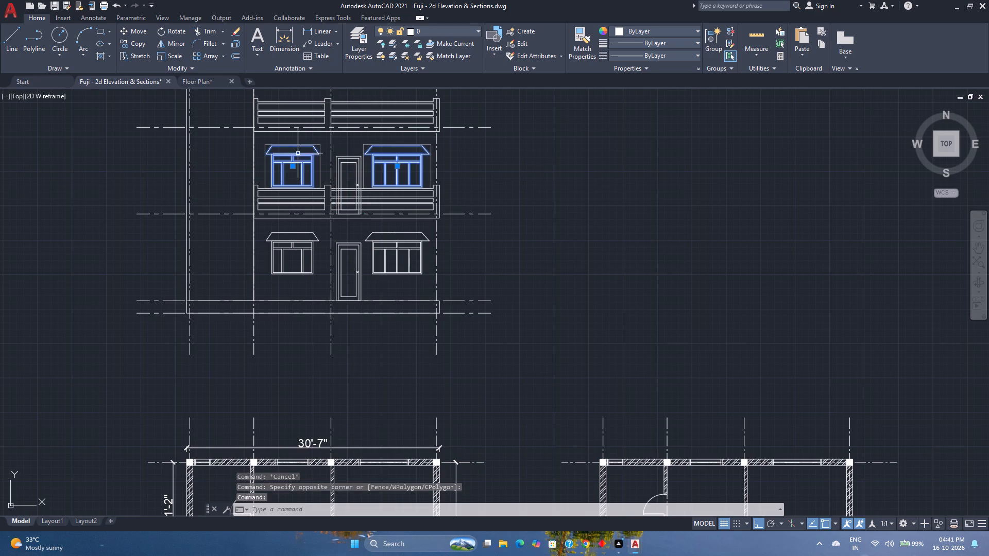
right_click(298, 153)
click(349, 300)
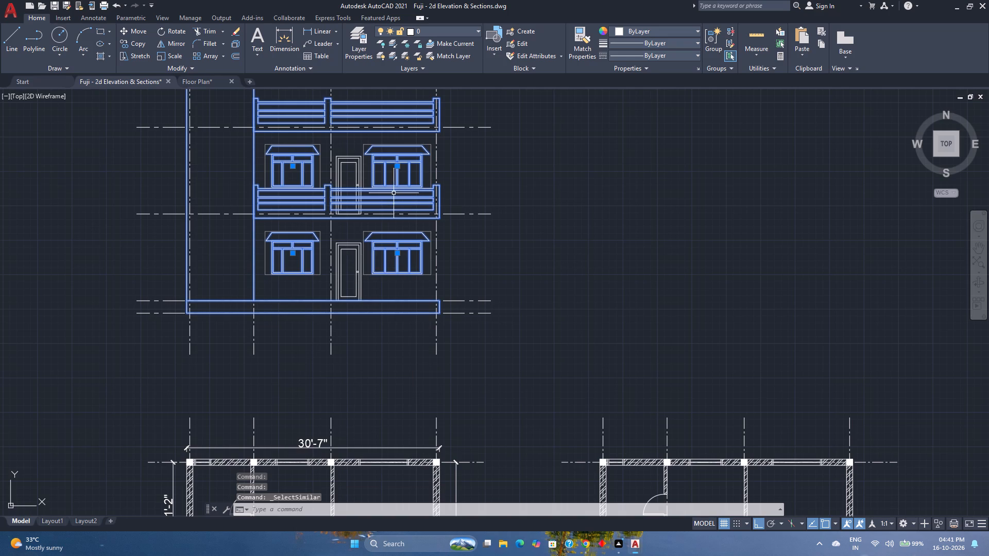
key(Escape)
Assign the front elevation's four windows, two on each floor, to the Windows layer.
click(303, 260)
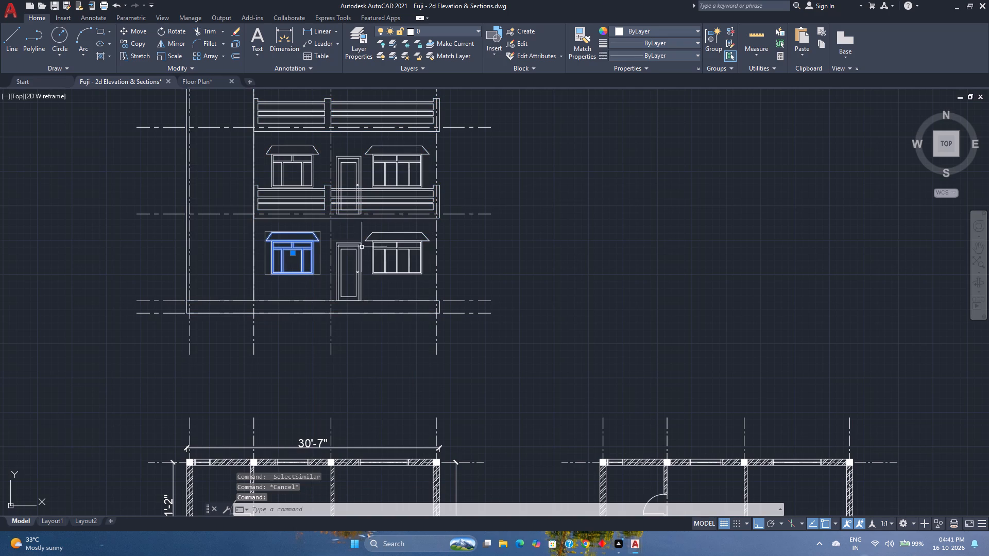
click(389, 241)
click(382, 160)
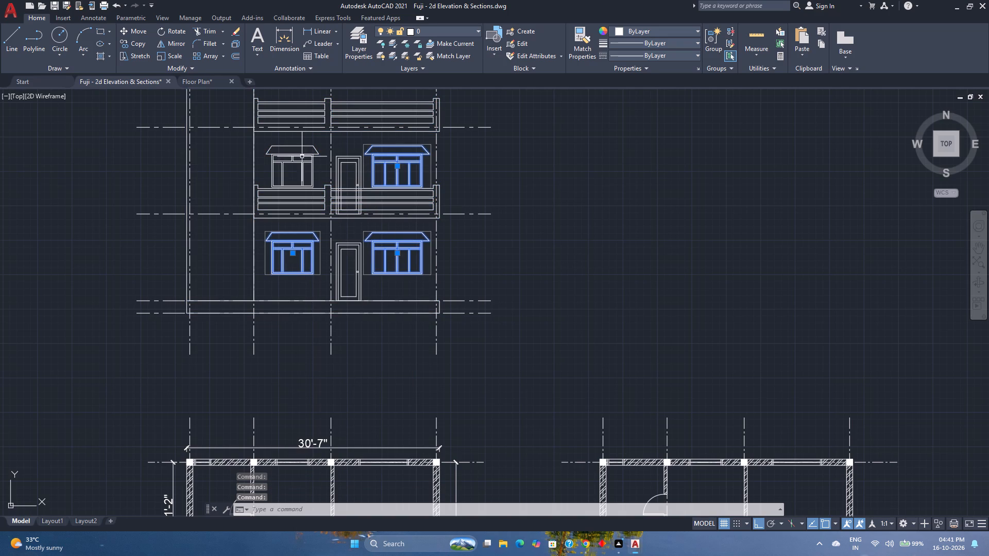
click(292, 162)
click(433, 34)
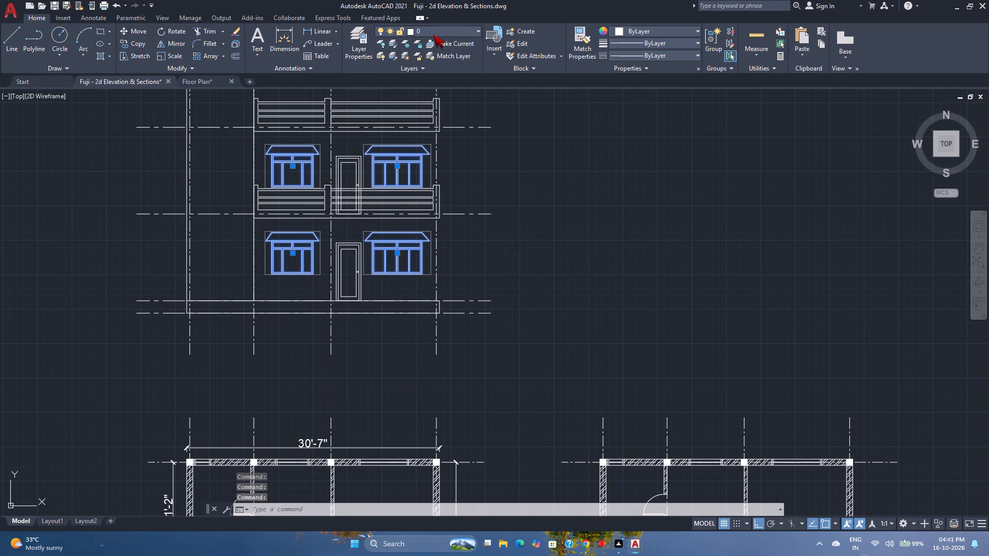
click(438, 151)
key(Escape)
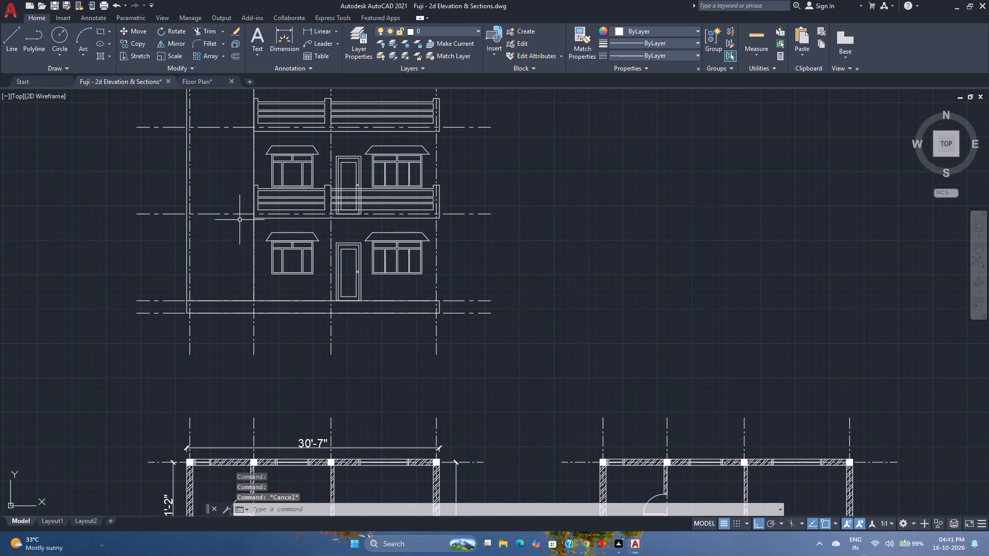
Examine the front elevation's doors, windows and plinth against the vertical grid lines and the floor plans below.
scroll(240, 220, down, 1)
middle_drag(238, 220, 266, 194)
middle_click(266, 194)
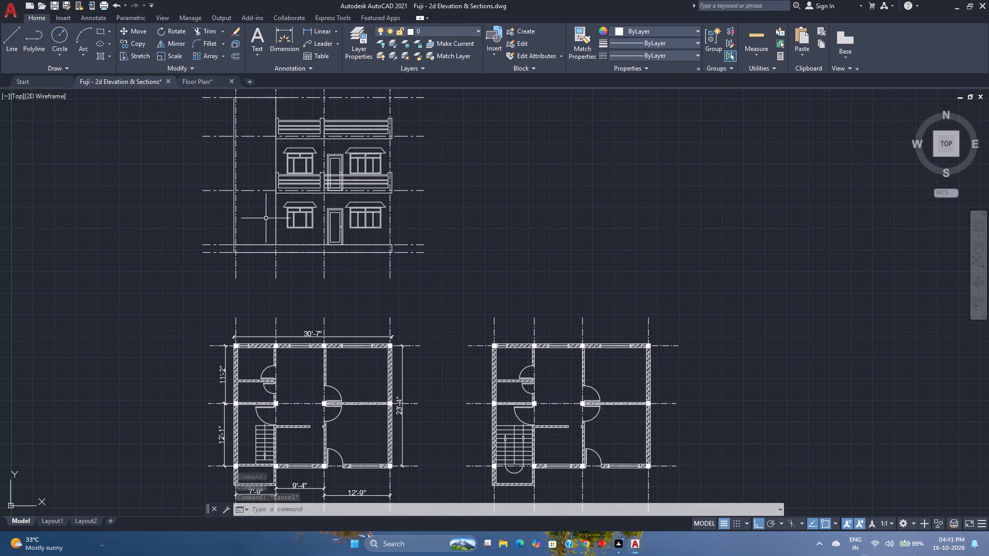
scroll(269, 234, up, 2)
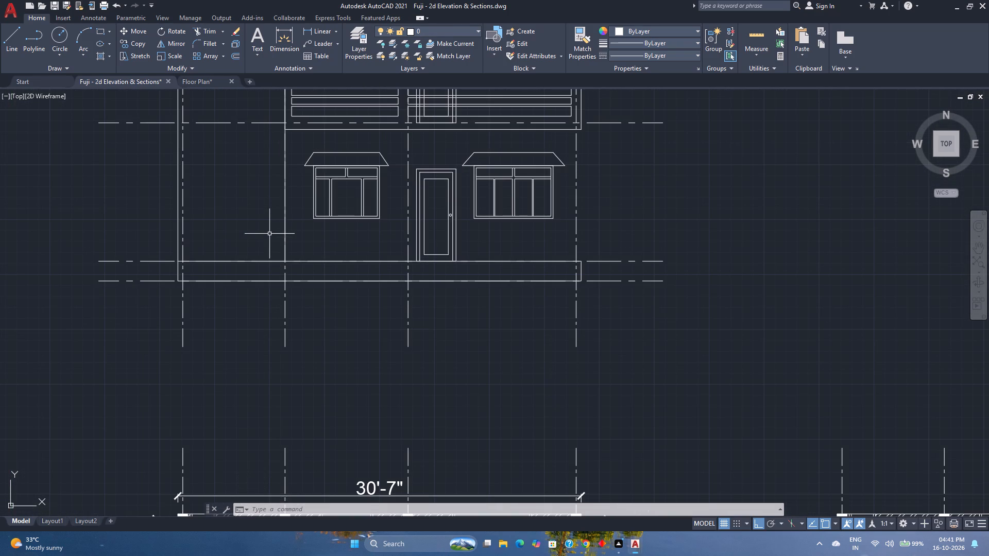
scroll(412, 176, up, 2)
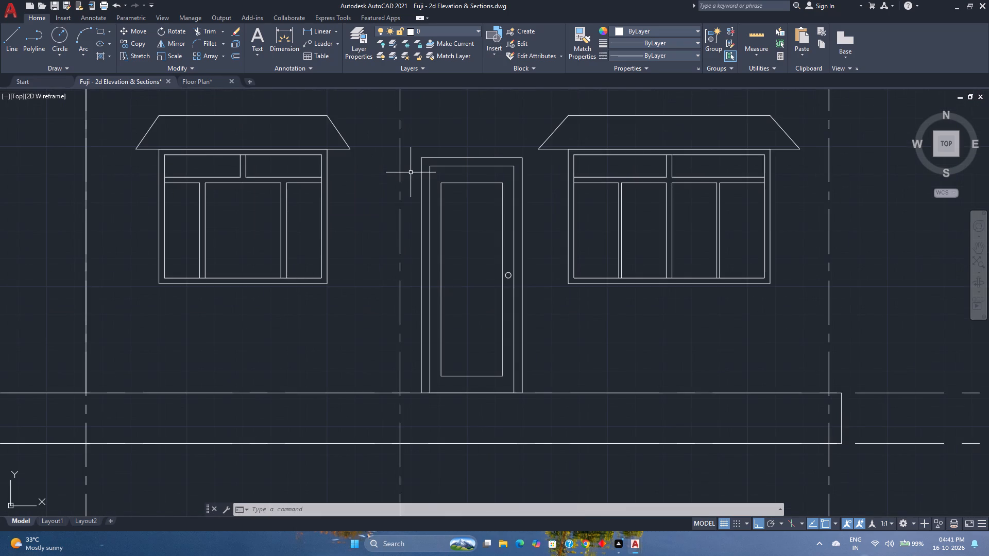
scroll(408, 170, up, 2)
scroll(408, 170, down, 4)
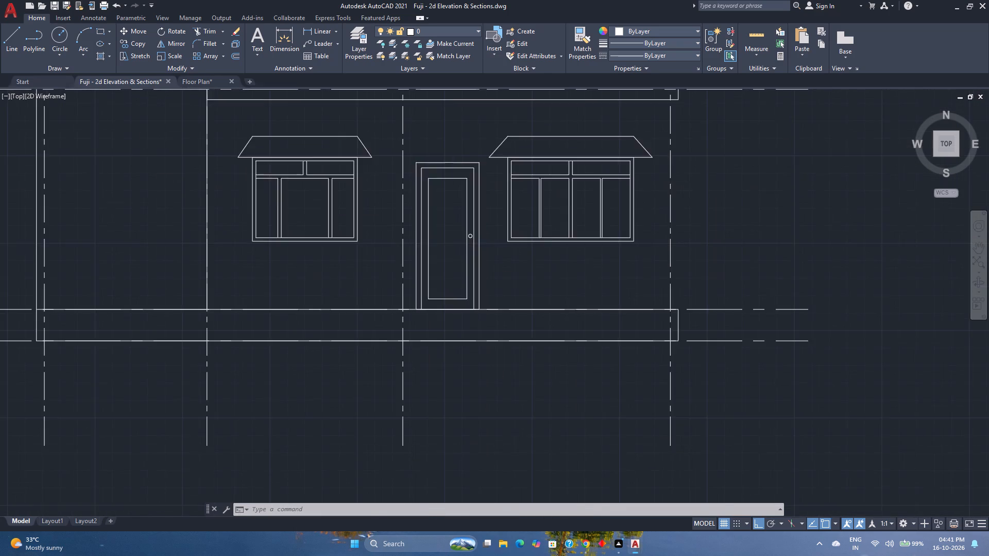
middle_drag(415, 155, 373, 286)
middle_click(373, 286)
middle_click(373, 286)
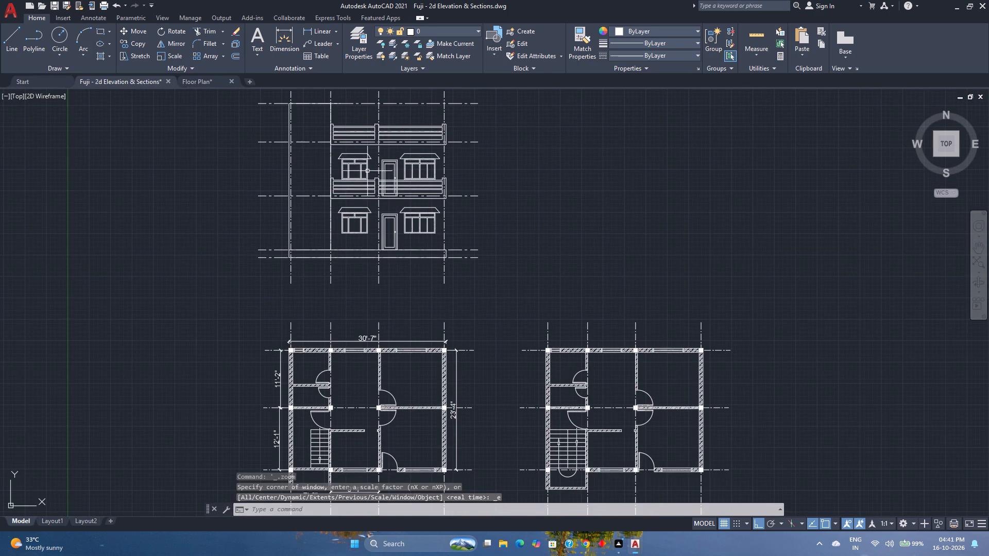
scroll(345, 215, up, 1)
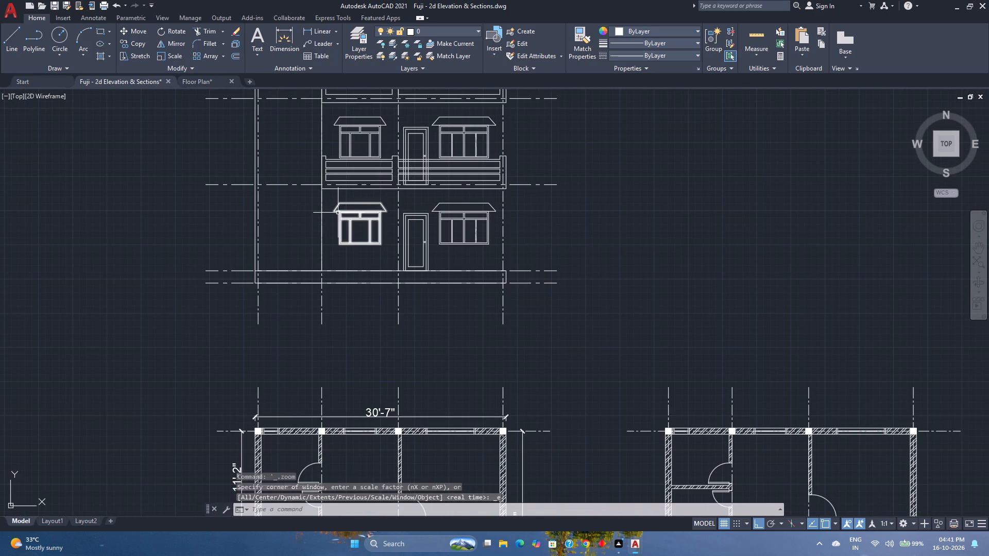